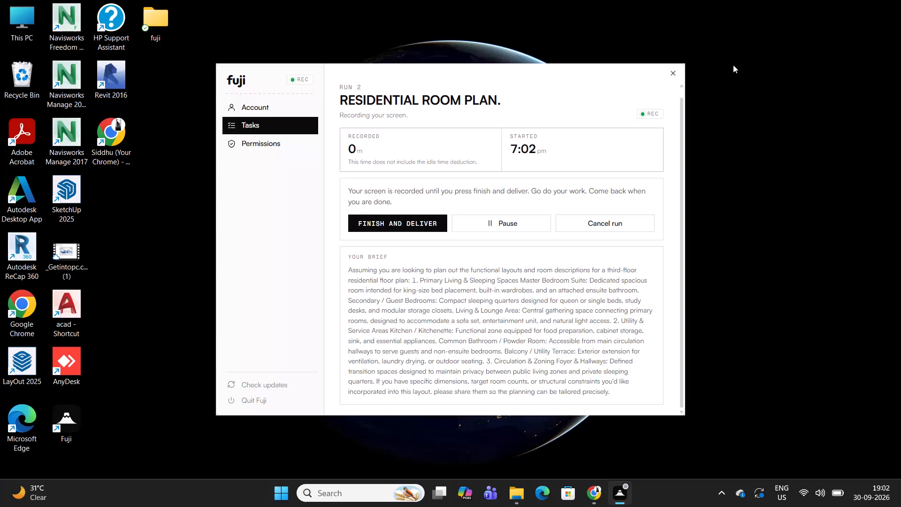
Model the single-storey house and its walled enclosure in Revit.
Launch Revit 2016 from the desktop.
click(739, 71)
double_click(109, 78)
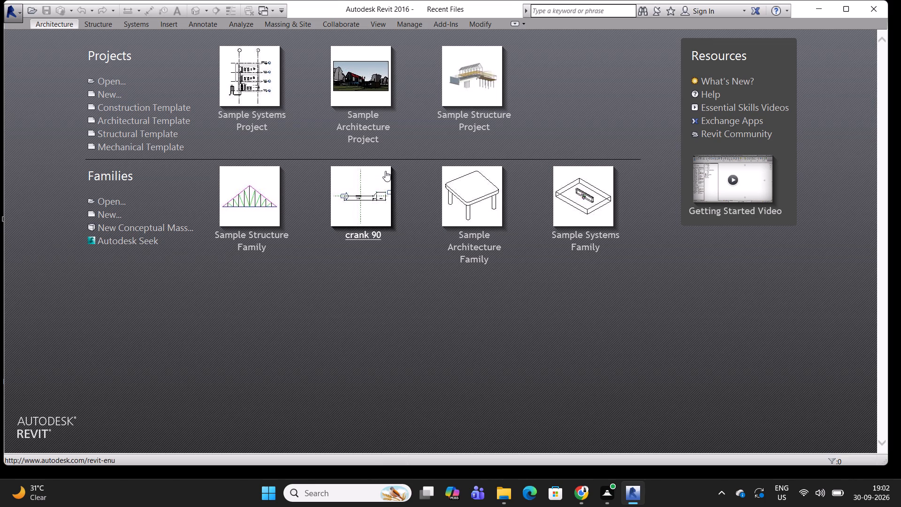
right_drag(385, 170, 432, 243)
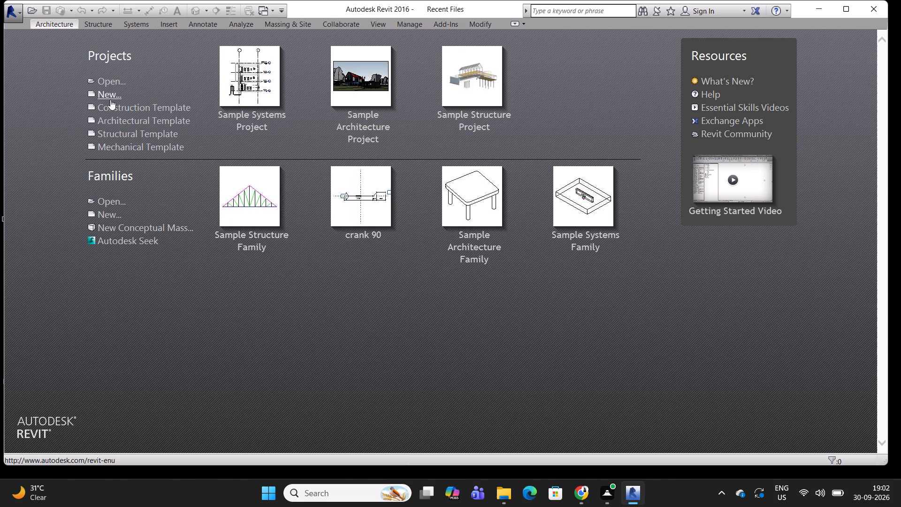
Create a new project based on the Architectural Template.
click(110, 96)
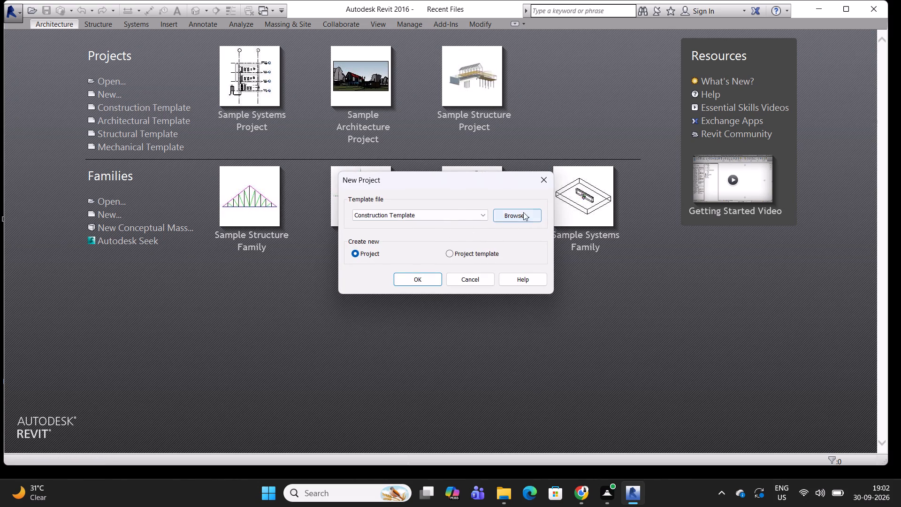
click(483, 215)
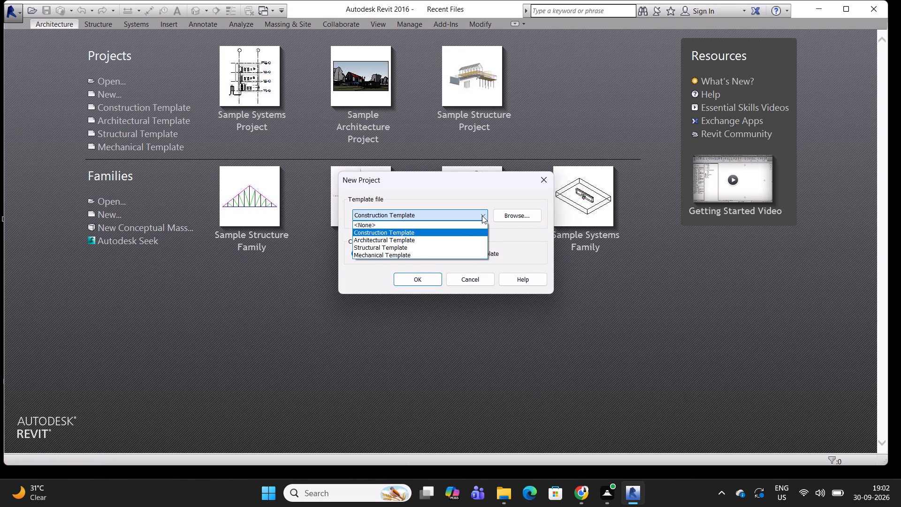
click(405, 238)
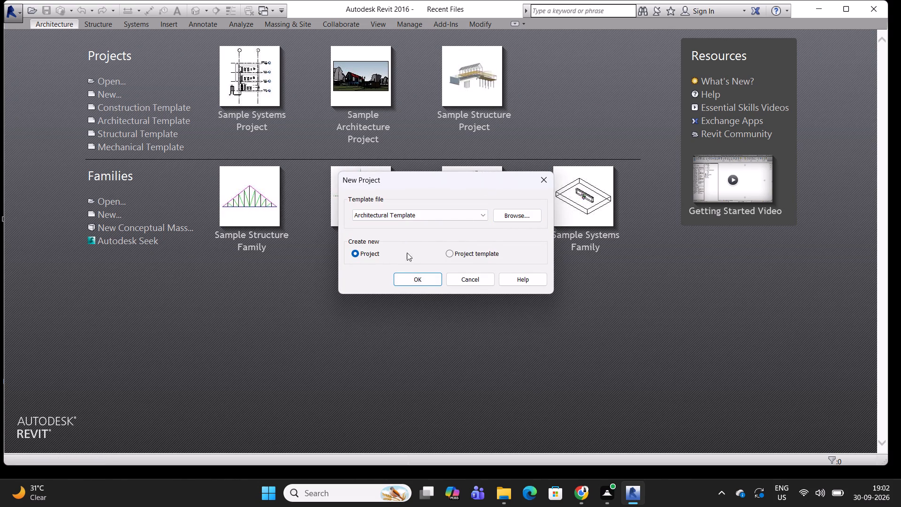
click(421, 279)
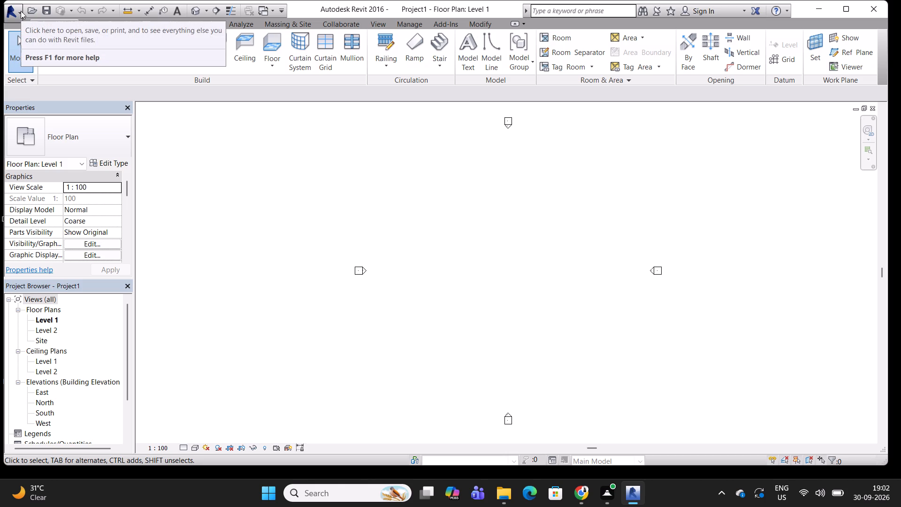
Start saving the project to the 3d folder inside the desktop's fuji folder, with the maximum number of backups set to 1.
key(ctrl+s)
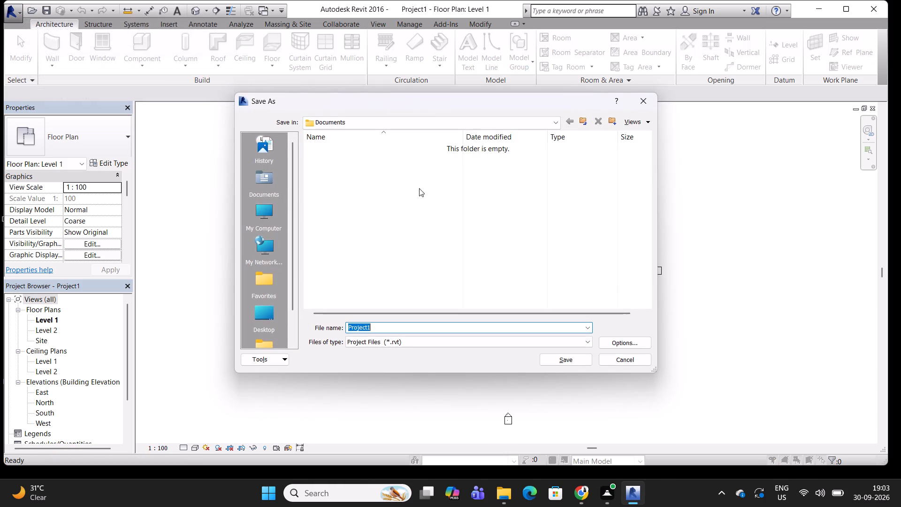
scroll(260, 263, down, 4)
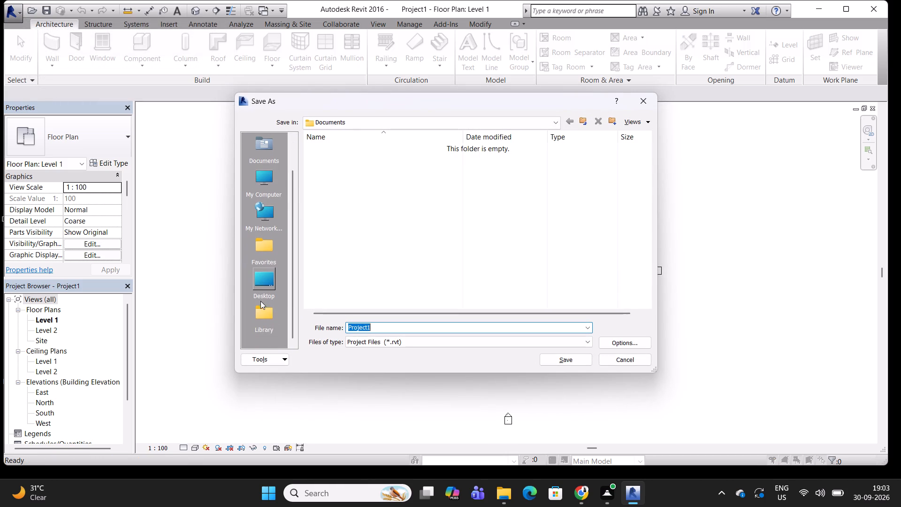
click(256, 281)
double_click(330, 292)
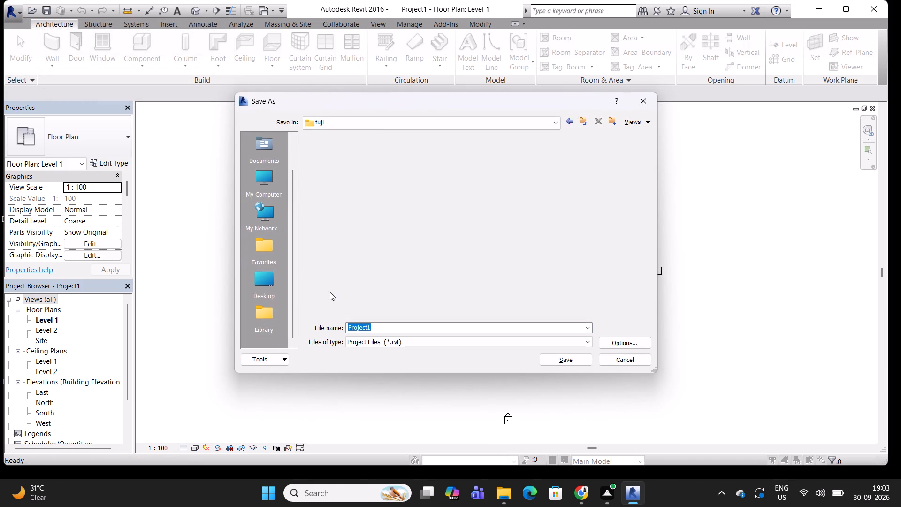
double_click(343, 159)
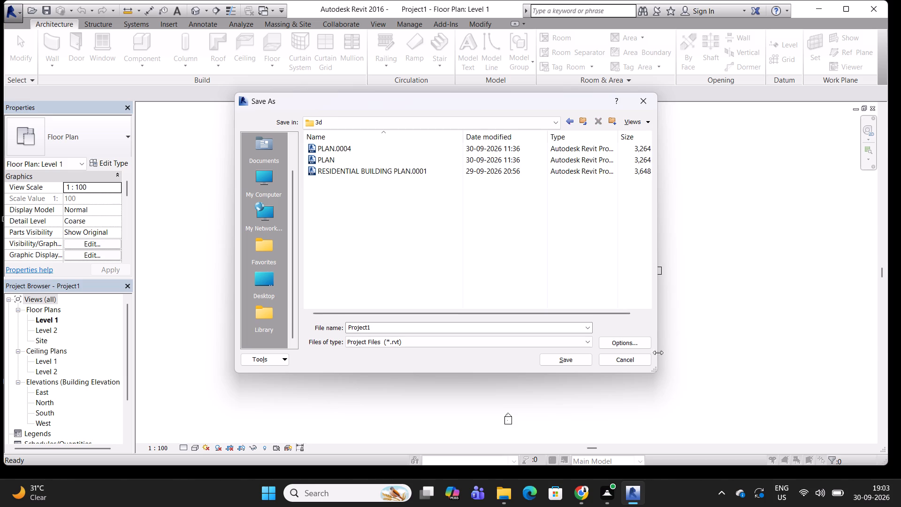
click(624, 343)
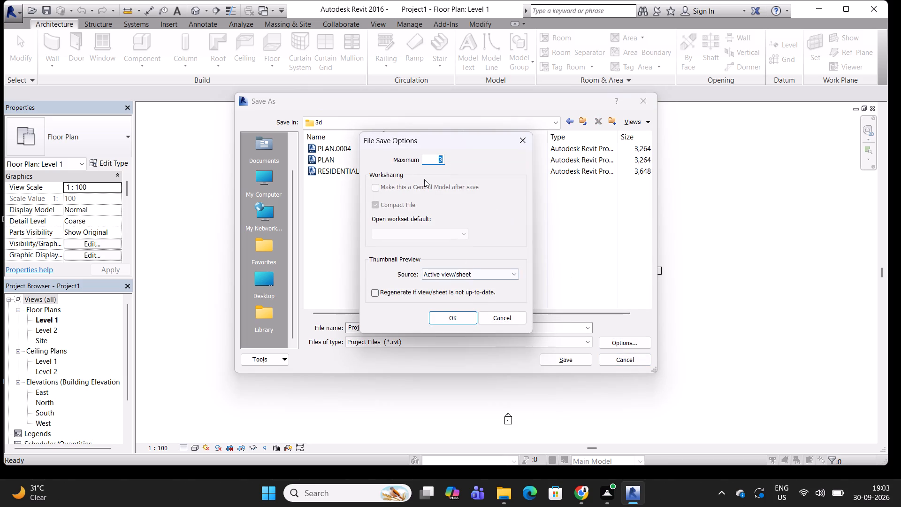
key(1)
click(449, 320)
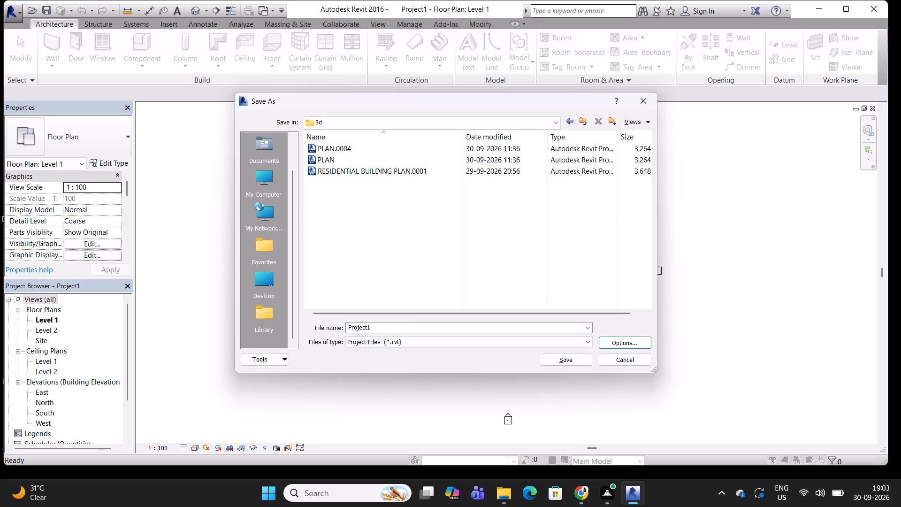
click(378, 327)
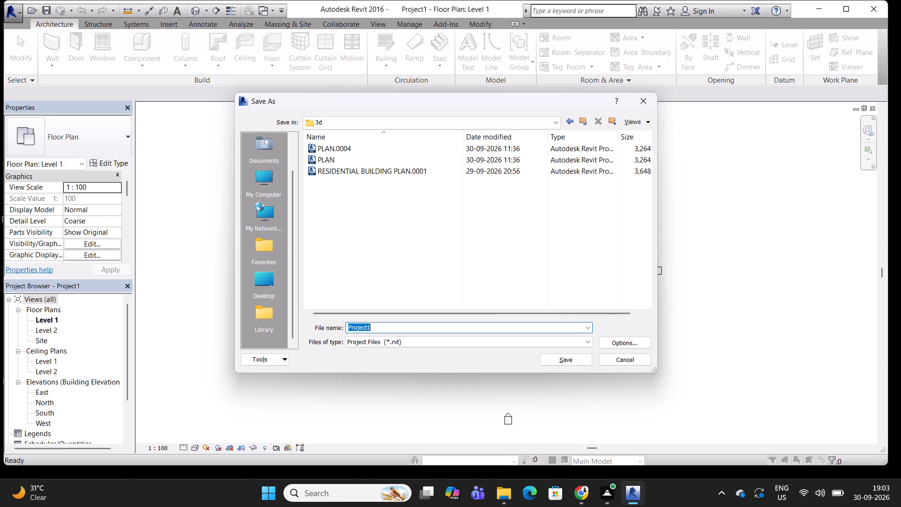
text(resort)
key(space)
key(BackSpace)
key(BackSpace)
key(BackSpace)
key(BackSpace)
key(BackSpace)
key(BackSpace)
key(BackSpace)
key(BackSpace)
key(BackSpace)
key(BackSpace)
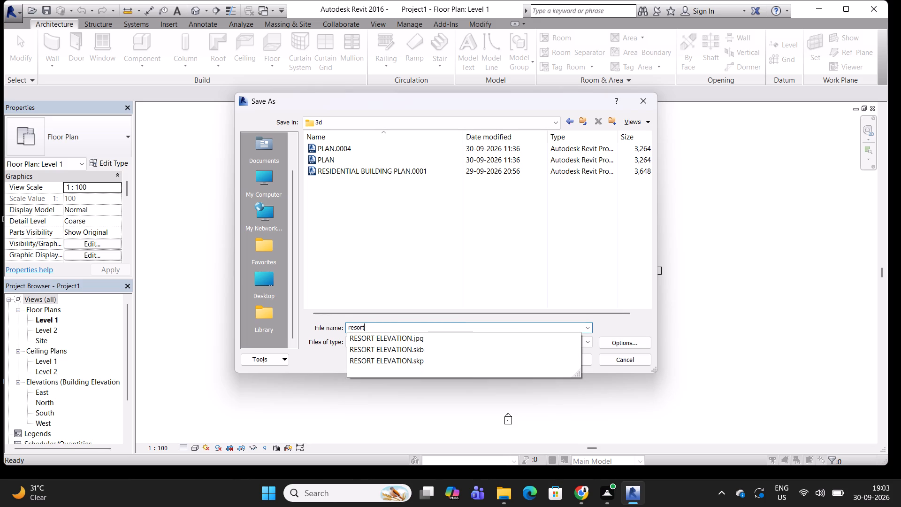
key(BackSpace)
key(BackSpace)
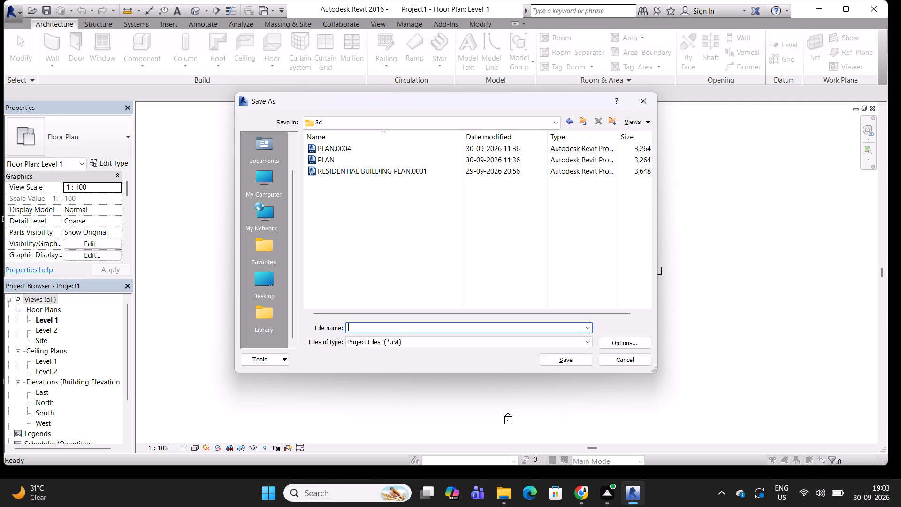
Name the project file RESIDENTIAL ROOM PLANS, keep the file save options, and save it.
text(RESI)
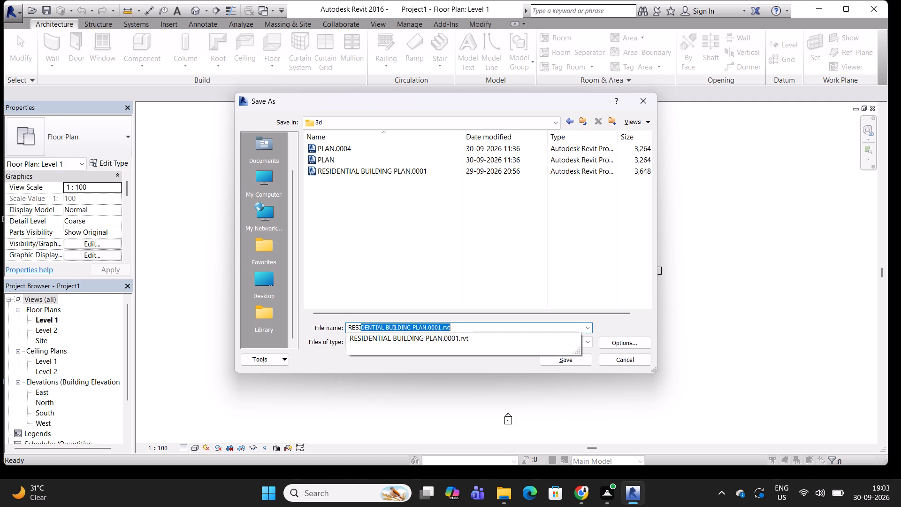
text(DENTIAL ROOM PLANS)
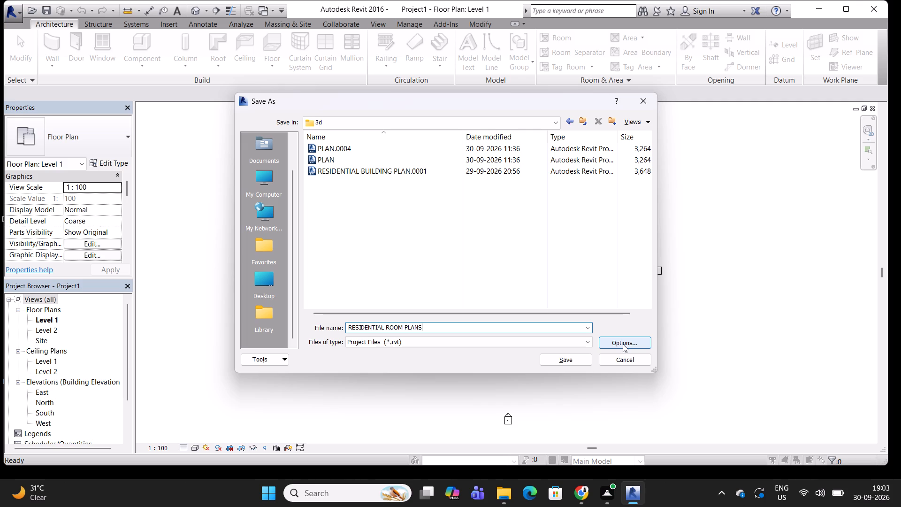
click(623, 344)
right_click(623, 344)
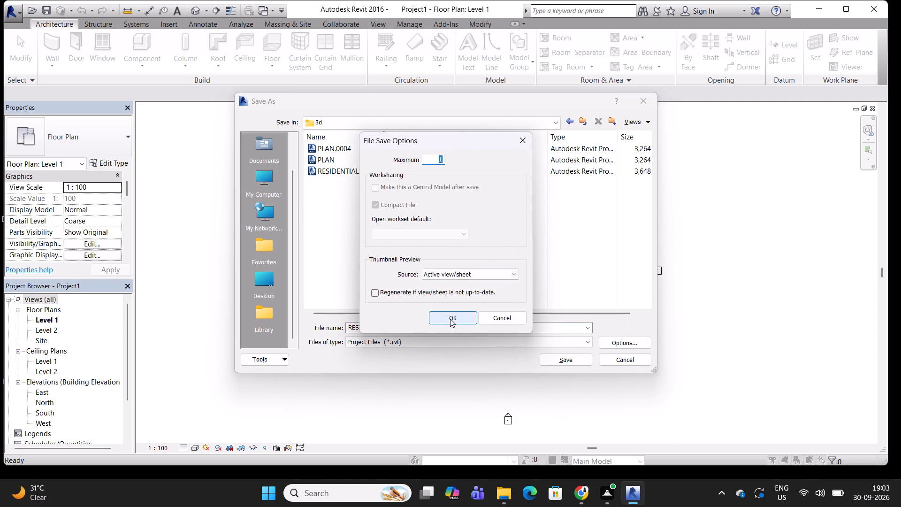
click(450, 319)
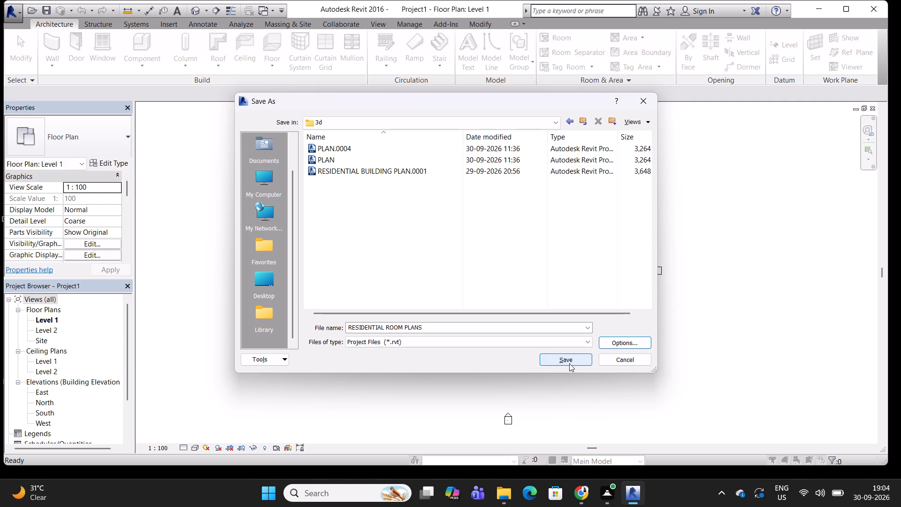
click(569, 363)
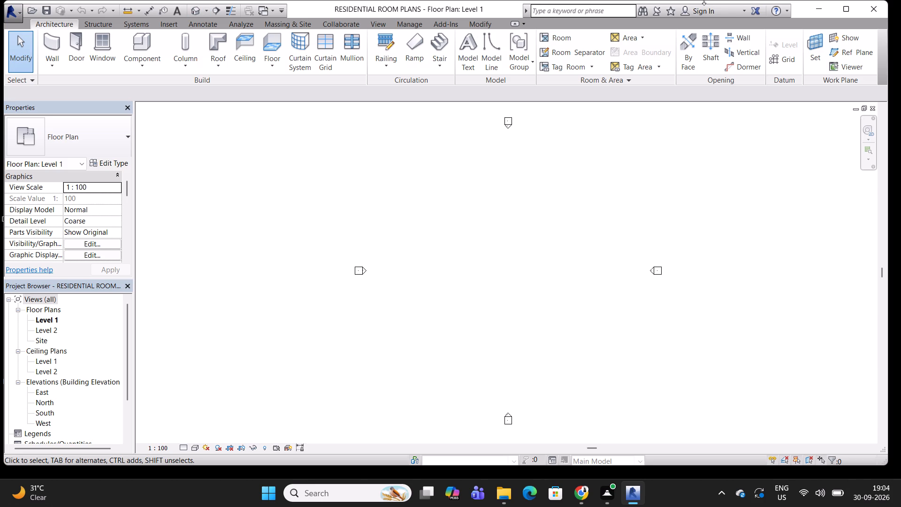
Start the Wall tool and duplicate the Generic - 200mm wall type as 9" WALL.
click(52, 41)
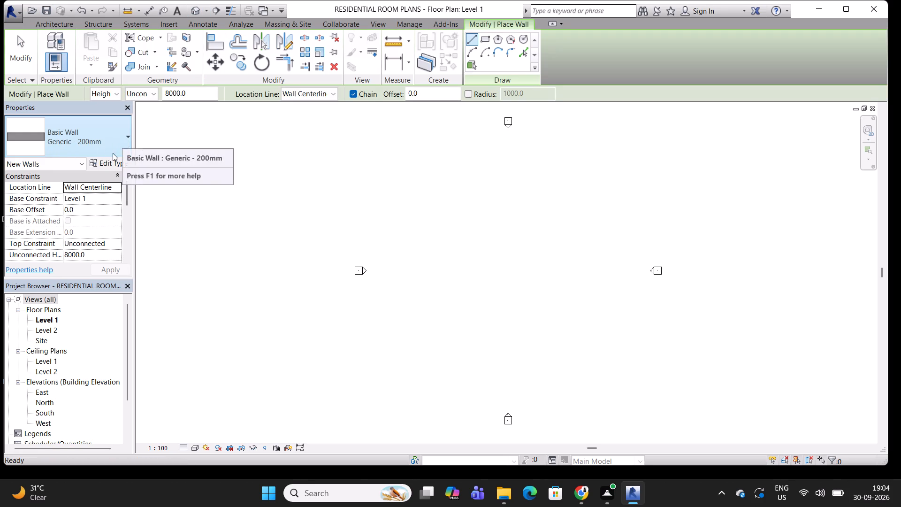
click(105, 165)
click(266, 118)
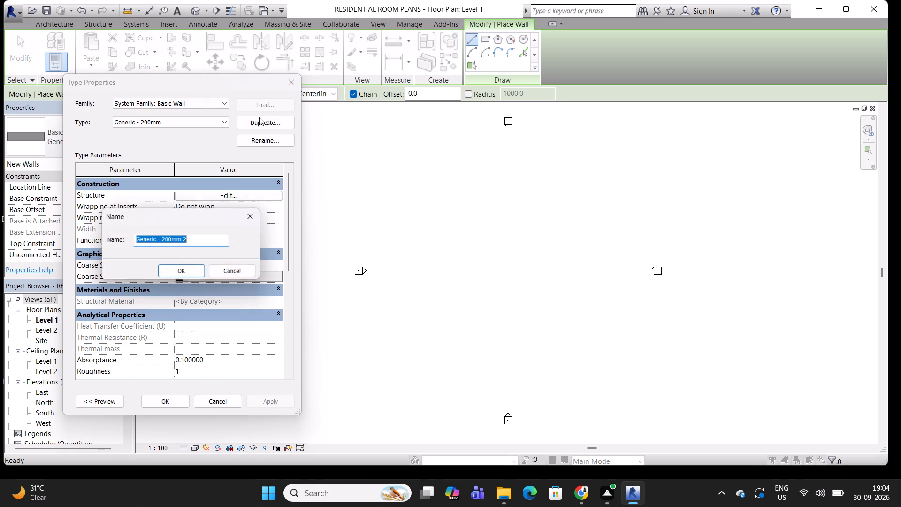
text(9")
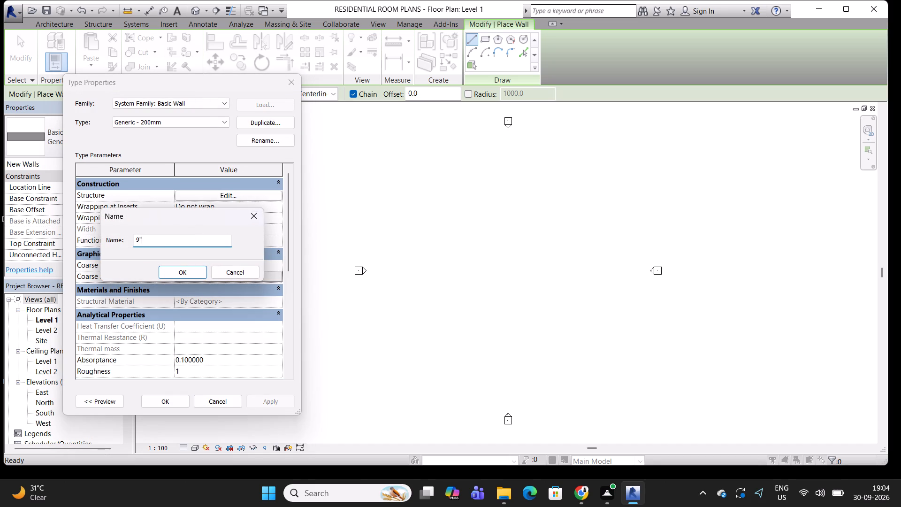
key(space)
text(WALL)
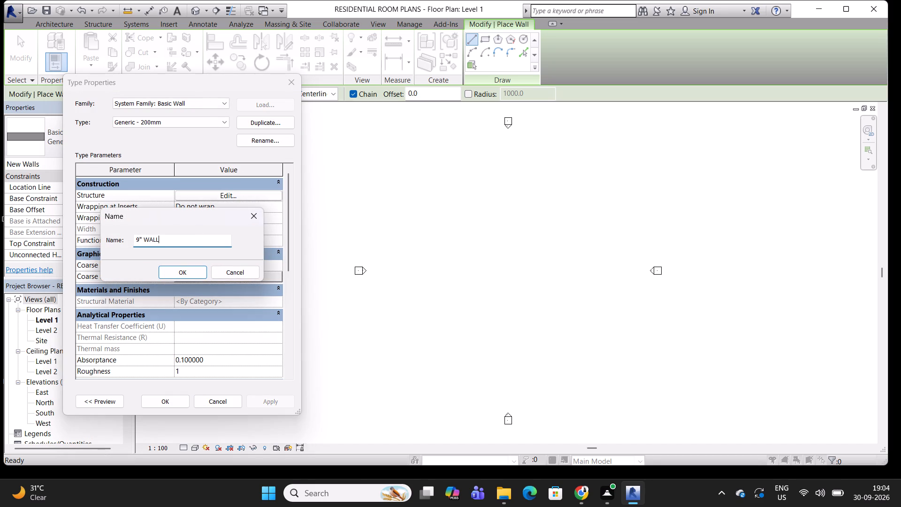
click(185, 277)
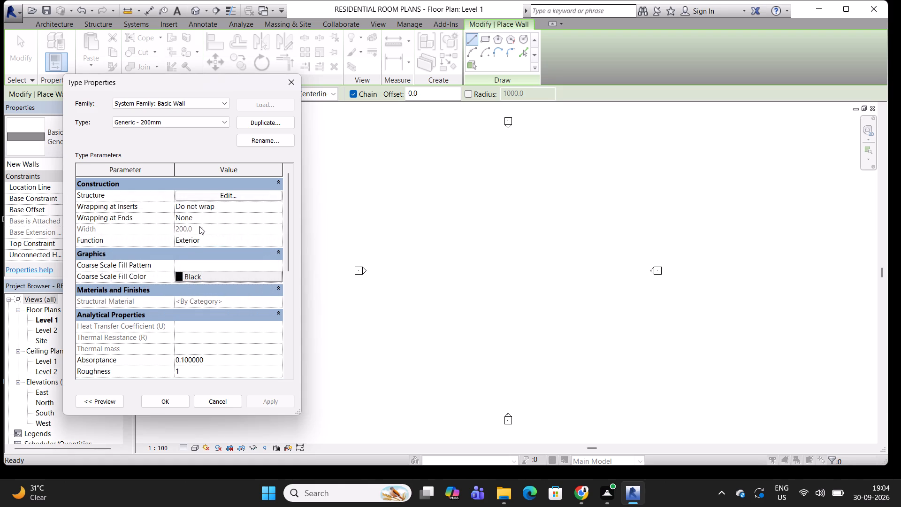
Edit the 9" WALL type's structure and set its structure layer thickness to 230 mm.
scroll(197, 226, up, 1)
click(198, 229)
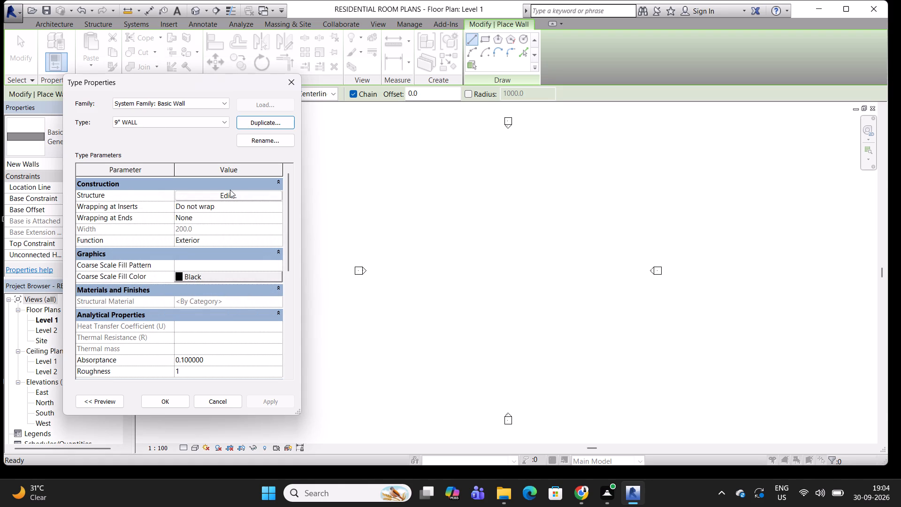
click(230, 192)
click(201, 202)
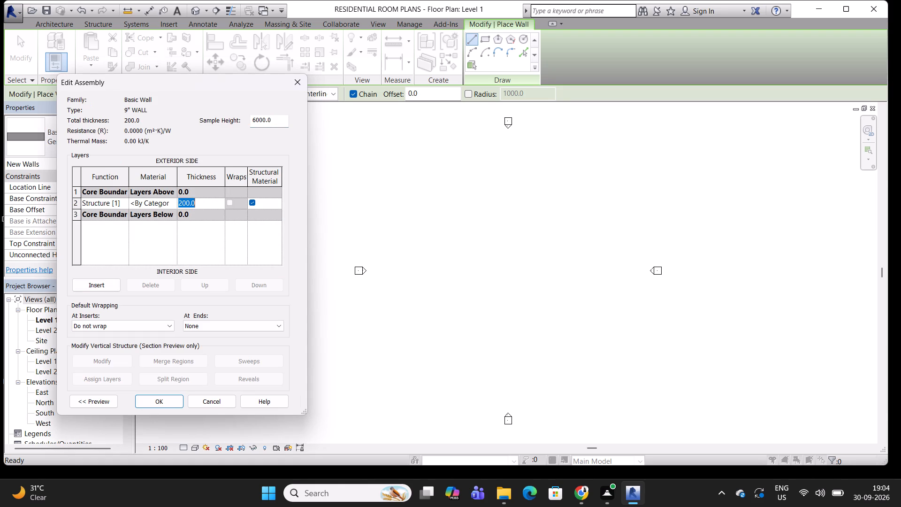
text(9")
key(Return)
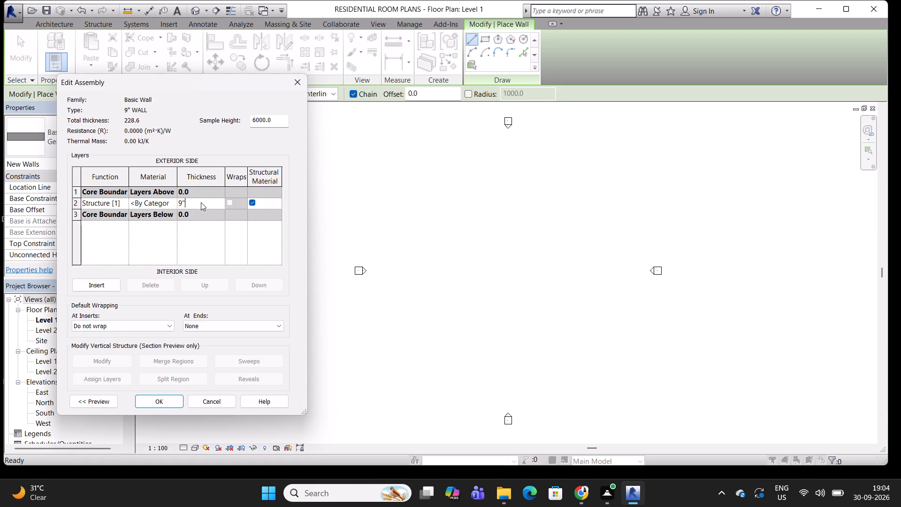
double_click(201, 202)
triple_click(201, 202)
text(230)
key(Return)
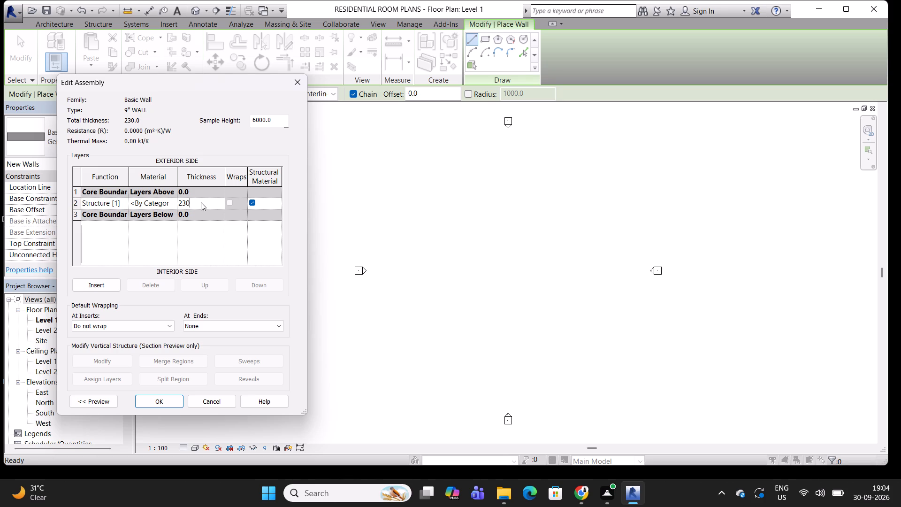
Insert two new layers in the wall assembly and move one of them below the 230 mm structure layer.
double_click(104, 285)
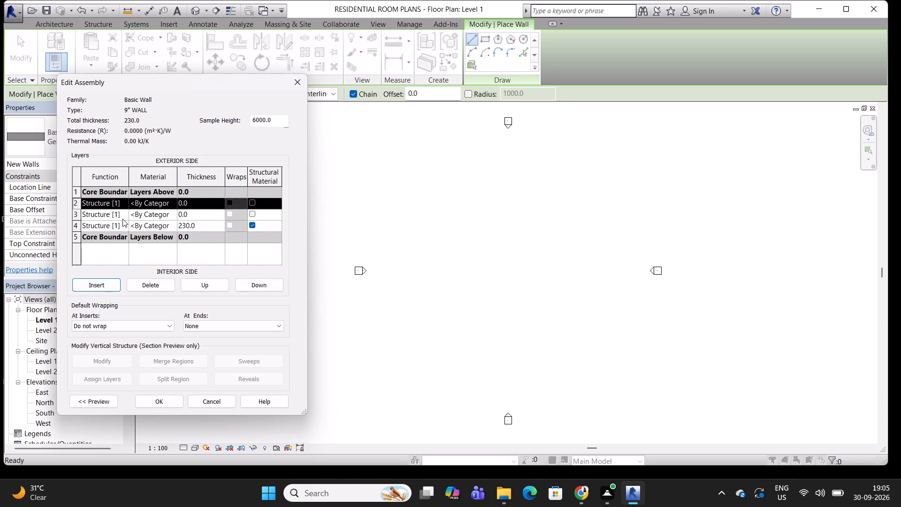
click(125, 212)
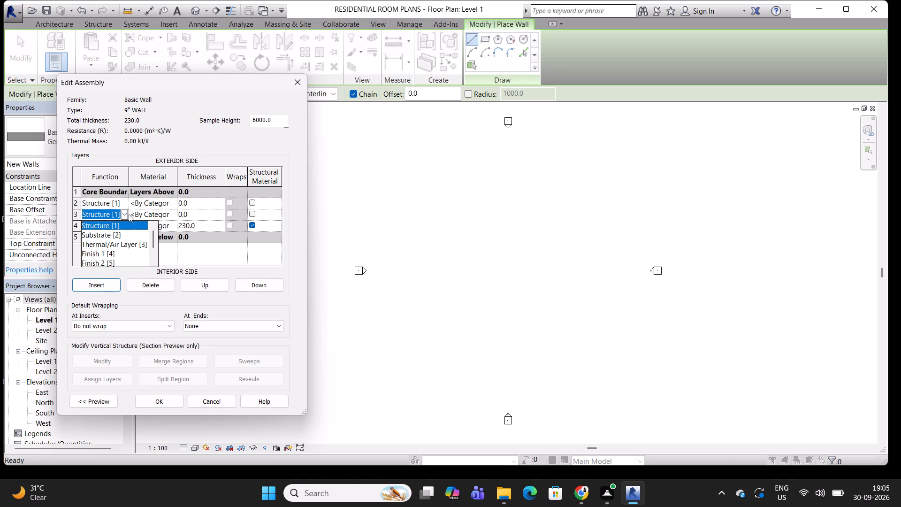
key(Escape)
key(Escape)
click(149, 217)
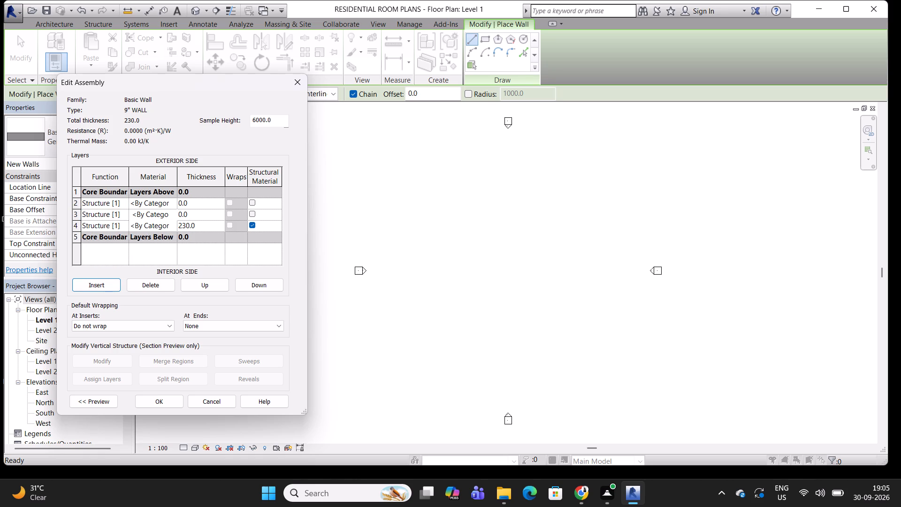
click(244, 284)
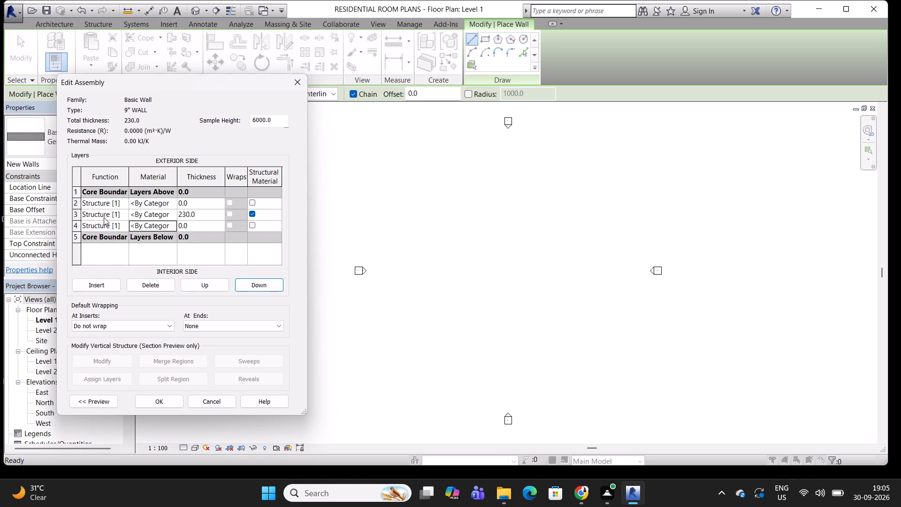
Set the function of the layer above the structure to Finish 1 [4] and the layer below it to Finish 2 [5].
triple_click(125, 204)
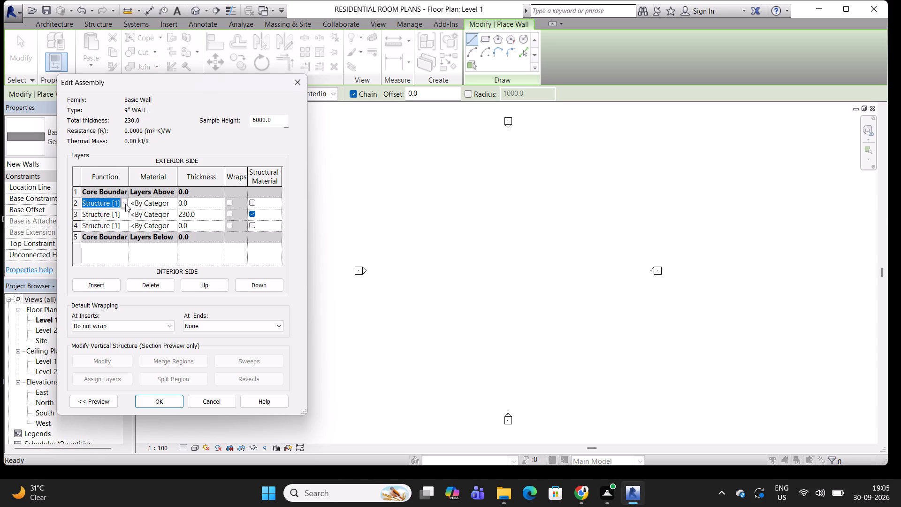
click(105, 245)
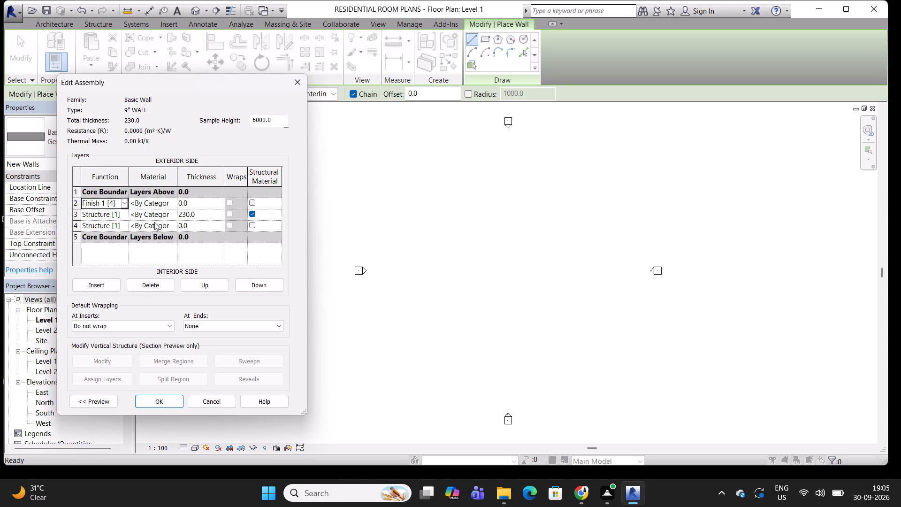
click(116, 227)
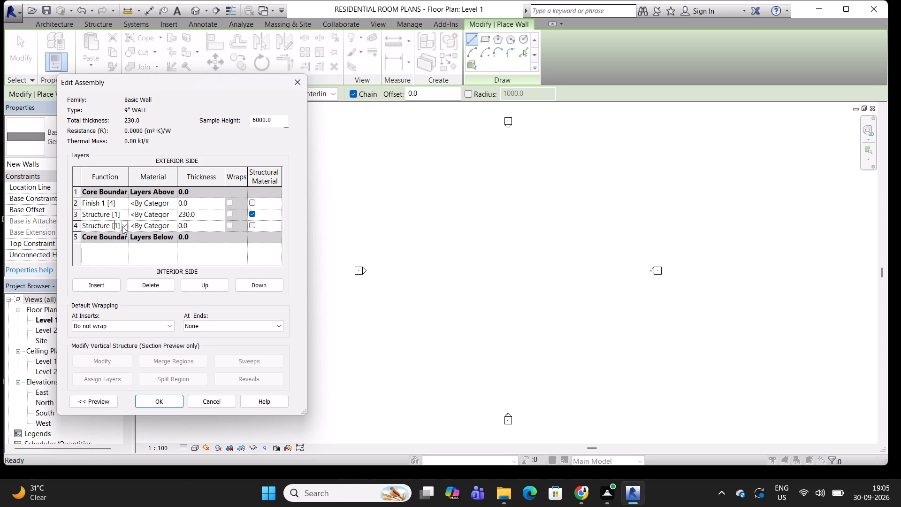
click(123, 226)
click(108, 272)
Set the thickness of both the Finish 1 and Finish 2 layers to 1".
click(197, 201)
text(01)
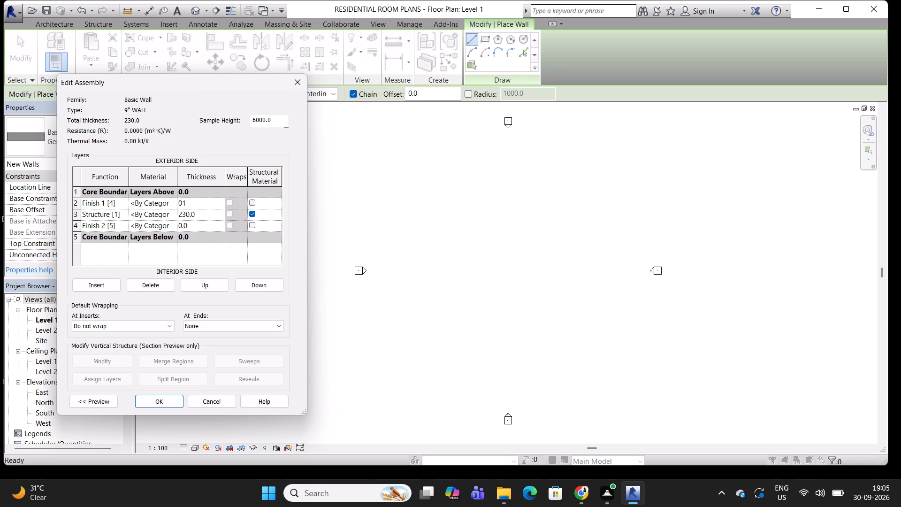
key(BackSpace)
key(BackSpace)
text(1")
key(Return)
click(194, 226)
text(1")
key(Return)
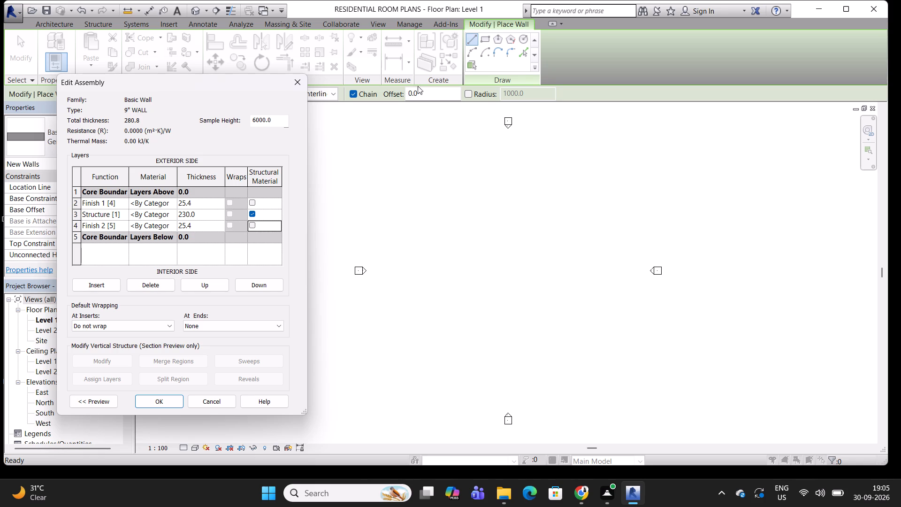
Open the material selection for the 230 mm structure layer and select Brick, Common.
click(173, 215)
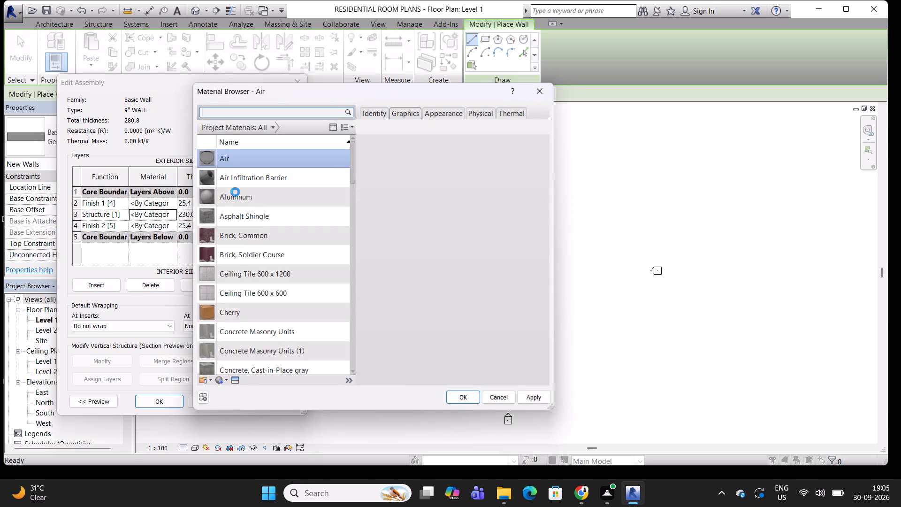
click(234, 234)
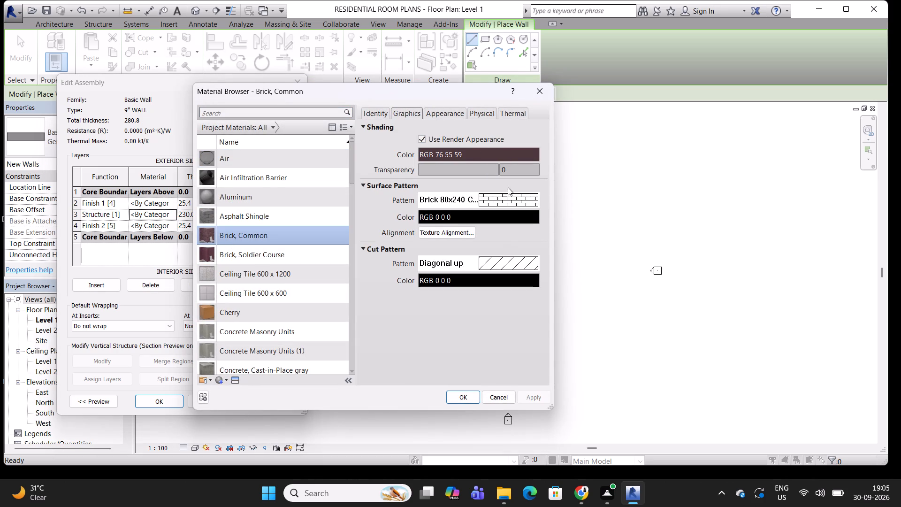
Duplicate the Brickwork drafting fill pattern as BW 1 and assign it as the cut pattern of Brick, Common.
click(506, 264)
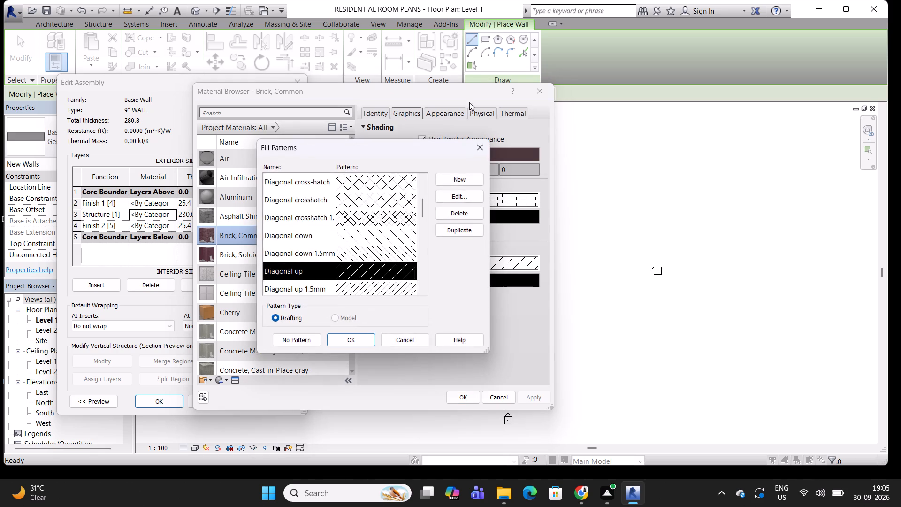
scroll(359, 246, up, 8)
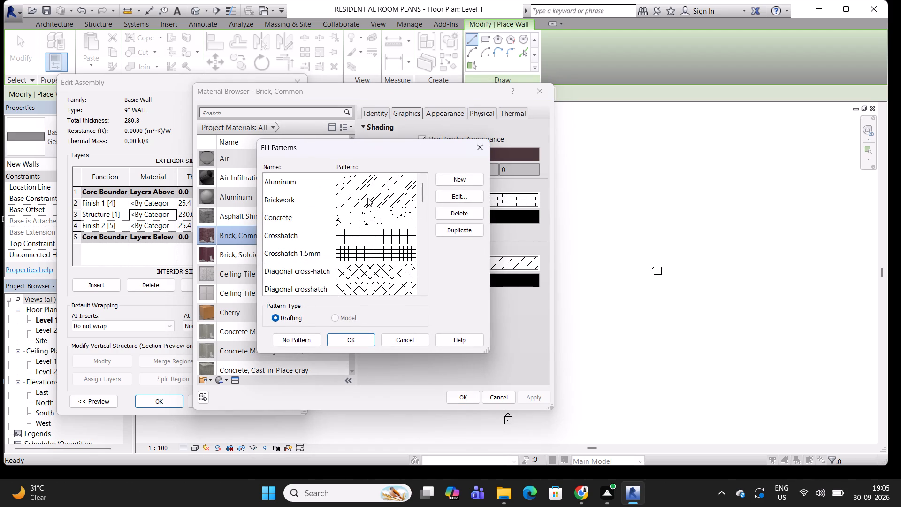
click(367, 198)
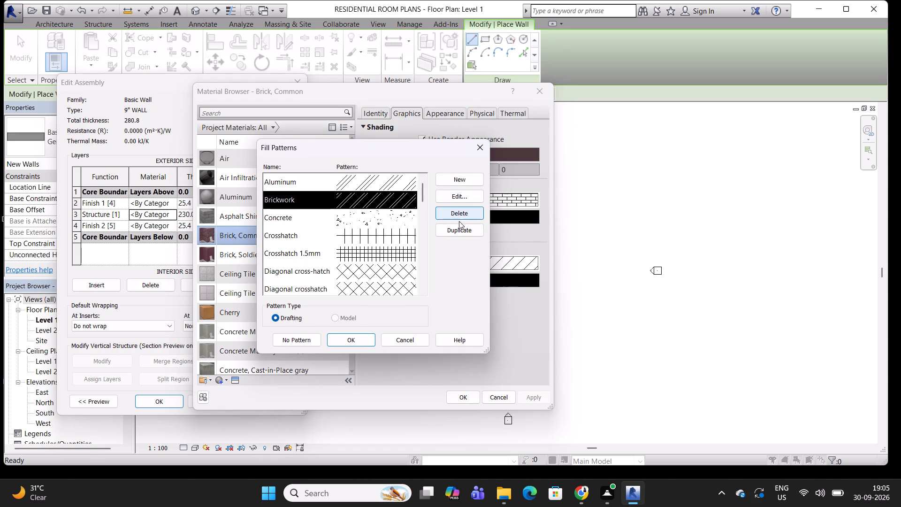
click(459, 233)
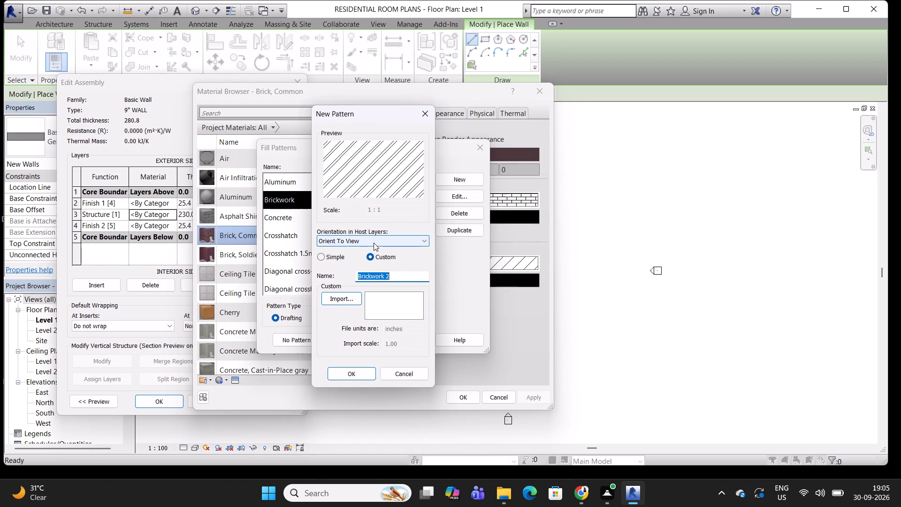
text(BW)
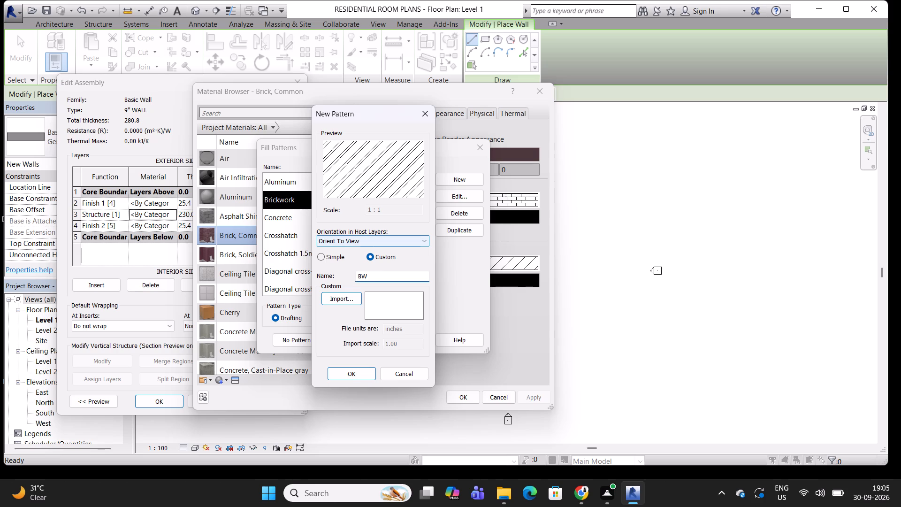
key(space)
text(1)
key(Return)
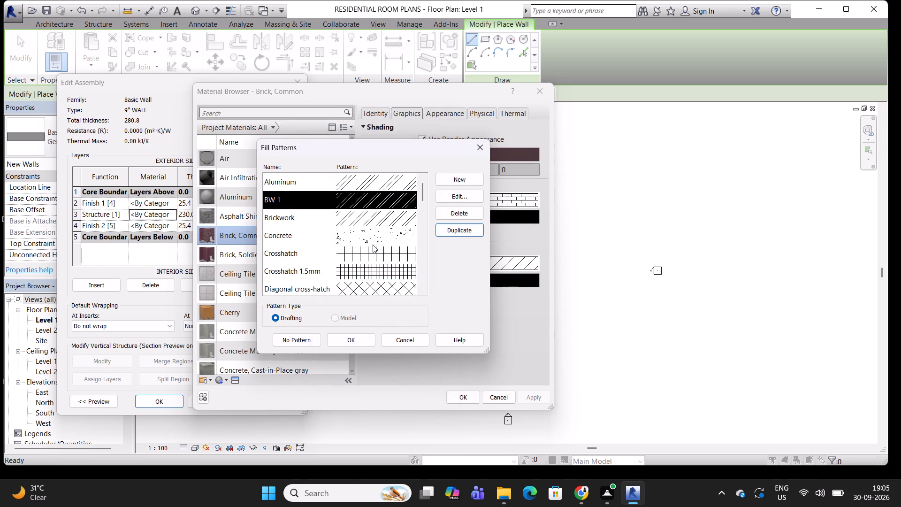
click(461, 199)
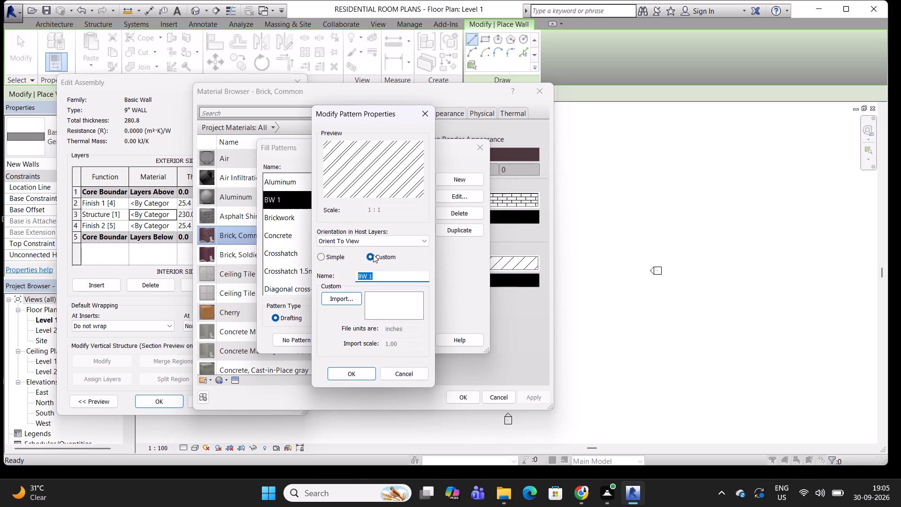
click(351, 369)
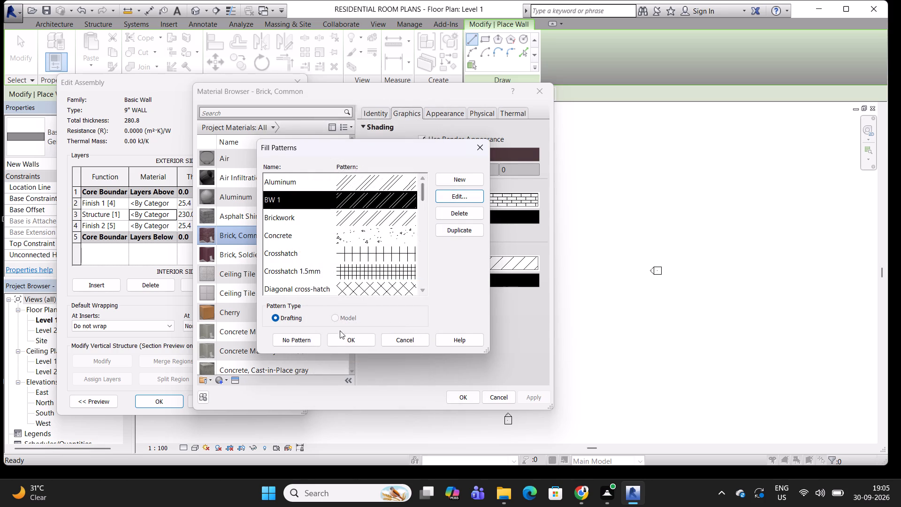
click(339, 340)
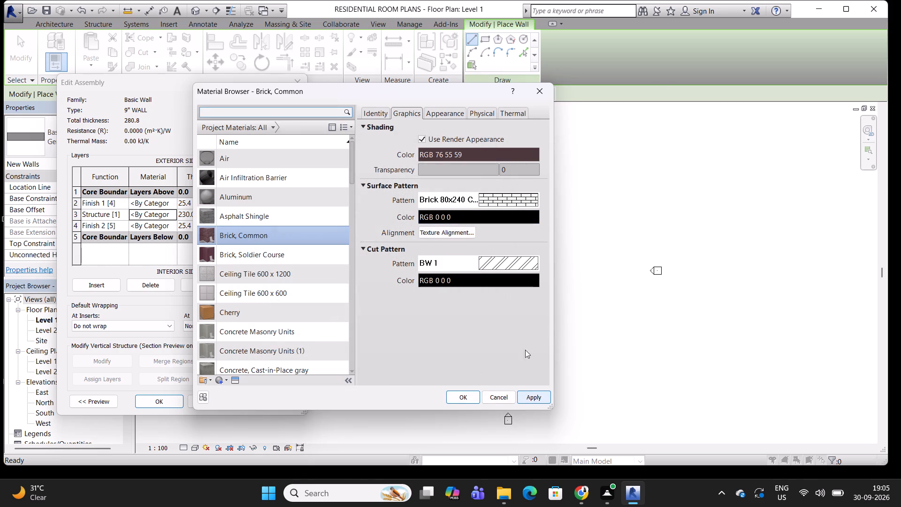
Edit the masonry texture image in the appearance of Brick, Common, reducing its brightness to about 0.66.
click(448, 111)
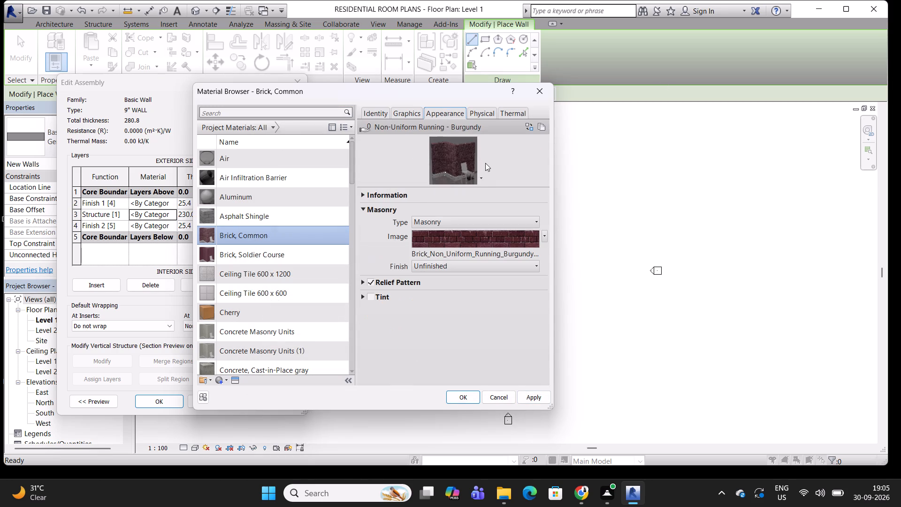
click(448, 160)
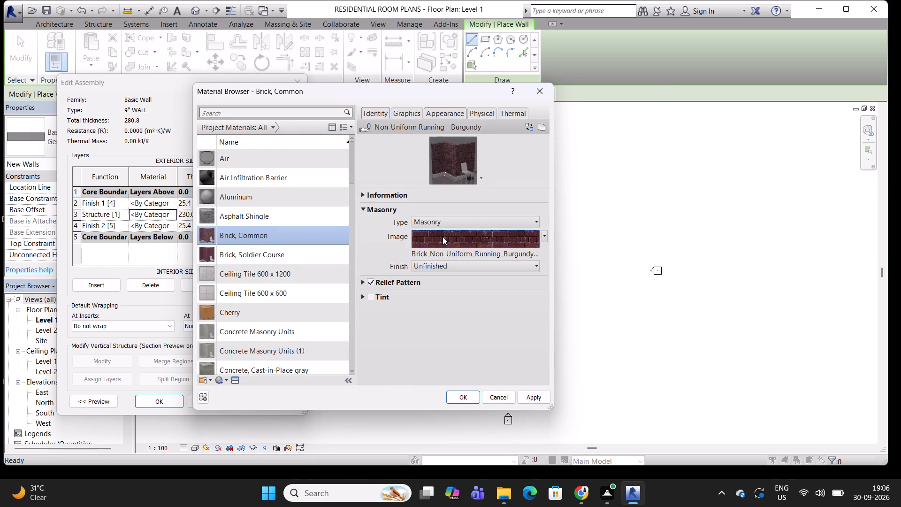
click(443, 237)
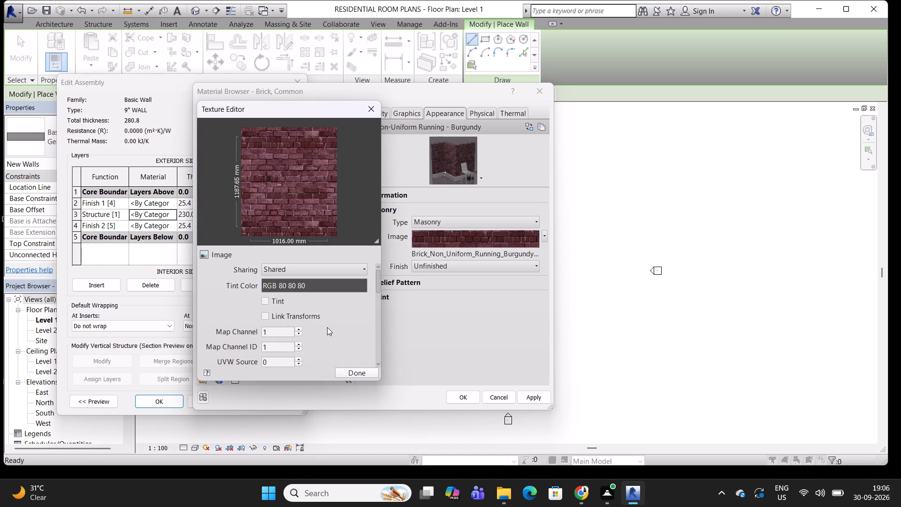
scroll(337, 329, down, 6)
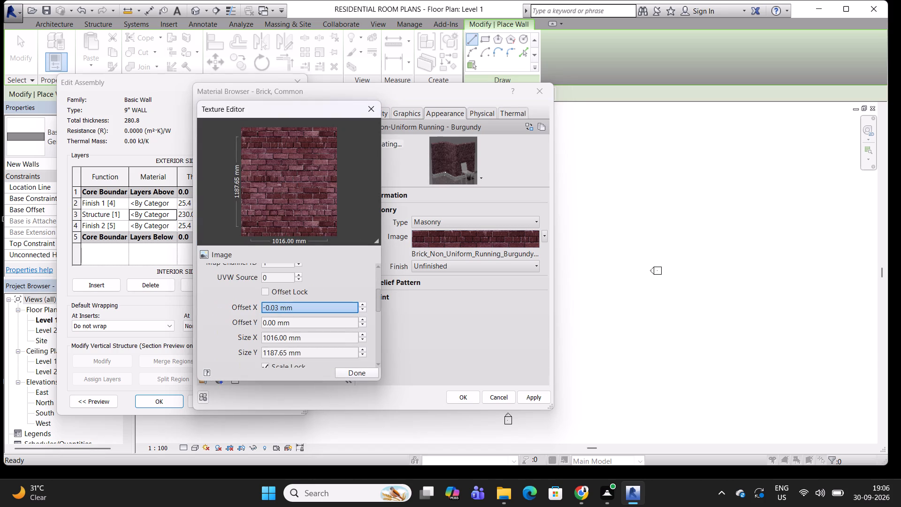
scroll(318, 306, up, 2)
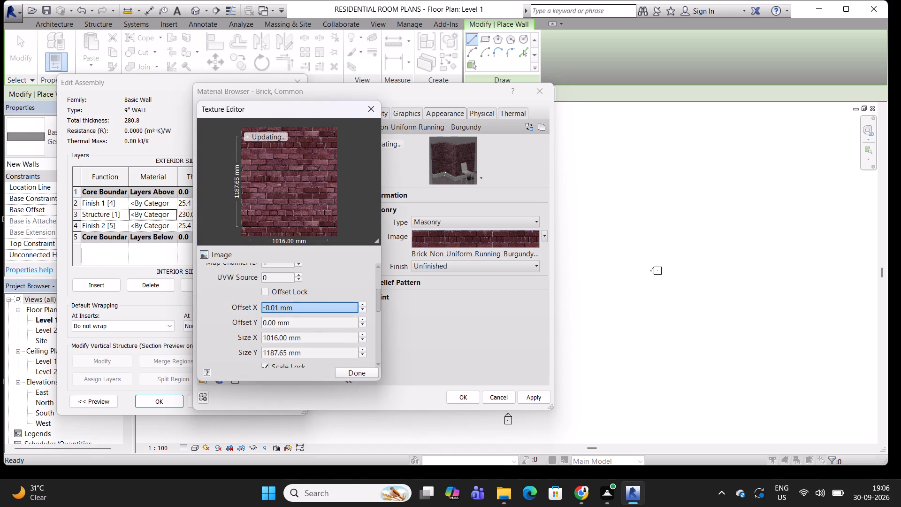
scroll(324, 307, down, 2)
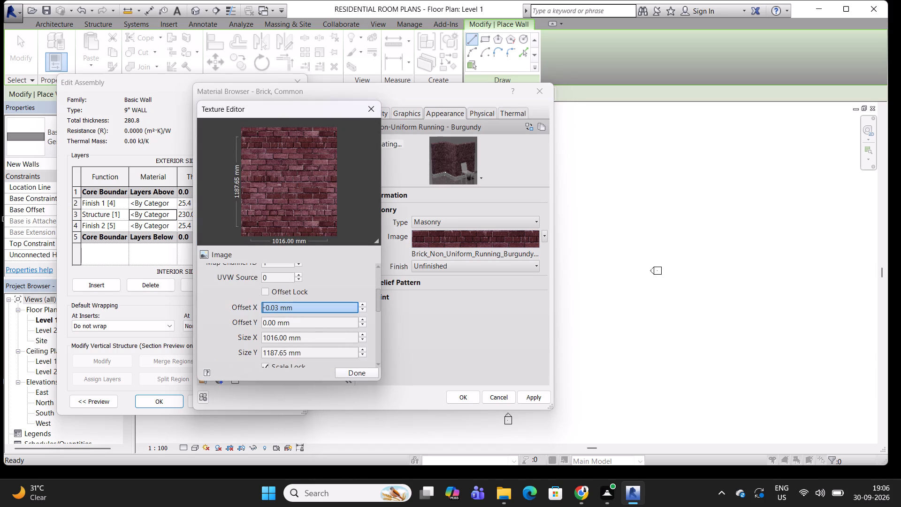
scroll(215, 302, down, 10)
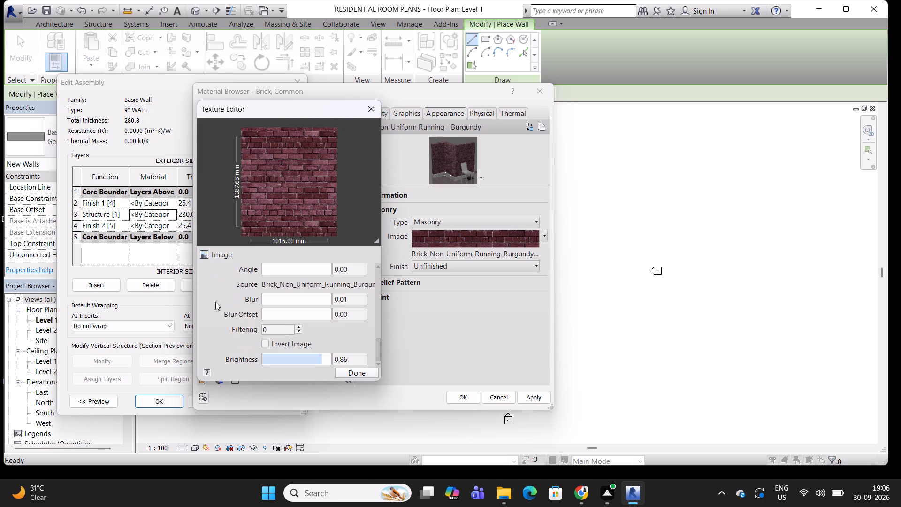
scroll(215, 302, down, 4)
drag(320, 359, 305, 360)
drag(305, 360, 304, 360)
scroll(374, 331, up, 4)
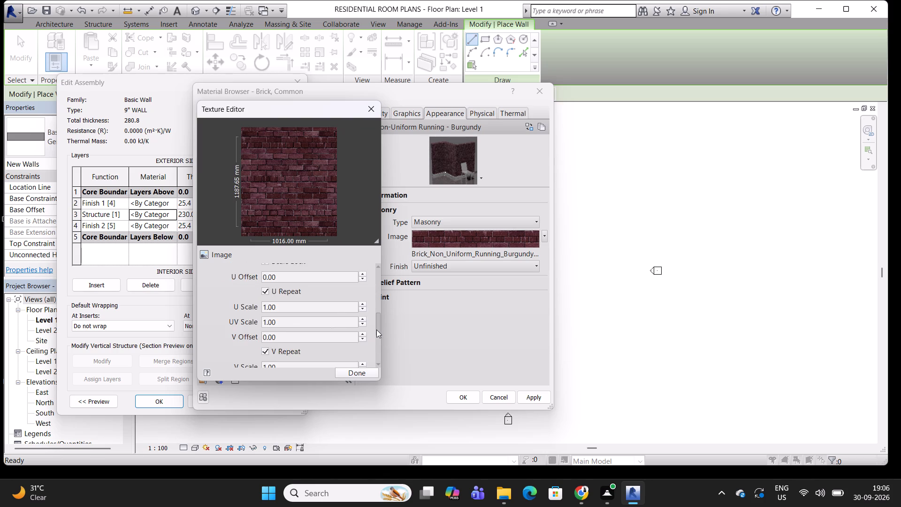
scroll(376, 330, up, 14)
click(363, 269)
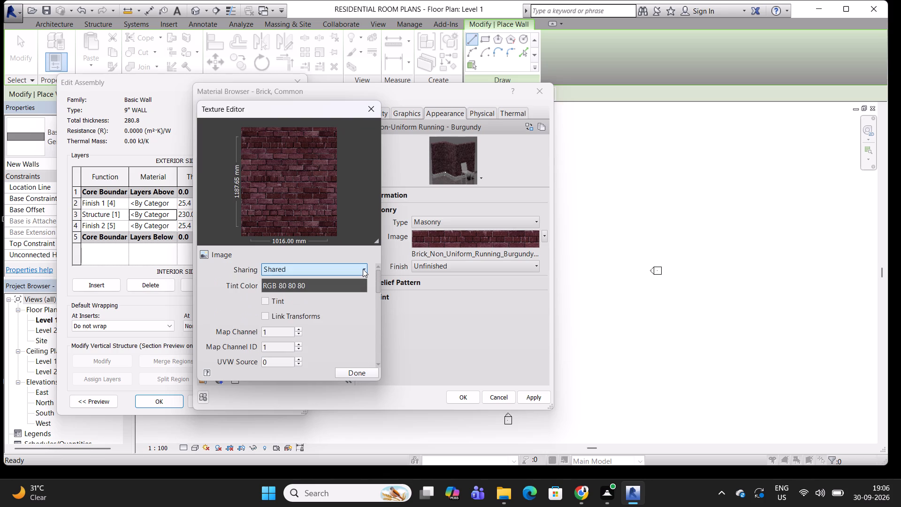
click(363, 269)
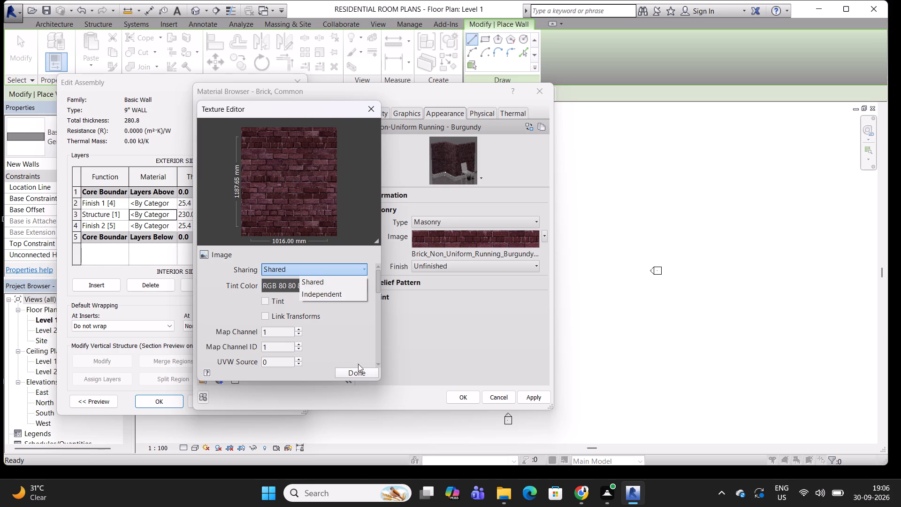
click(351, 373)
Set the masonry finish of Brick, Common to Matte.
click(523, 266)
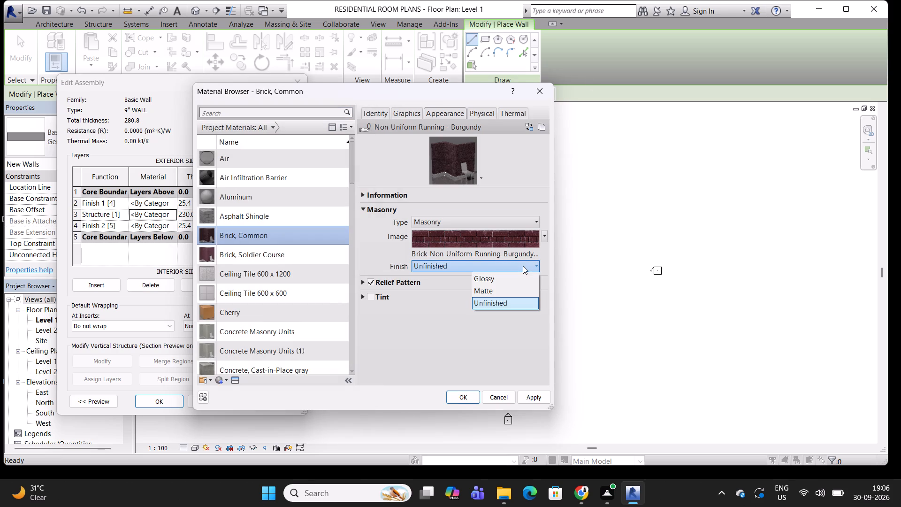
click(499, 288)
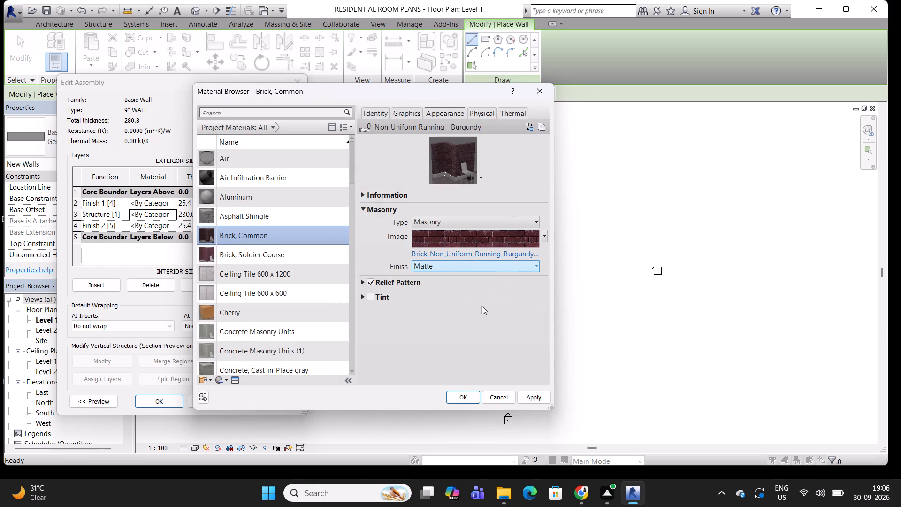
Review the thermal and physical properties of Brick, Common, including the physical asset's information and mechanical data.
click(480, 112)
click(519, 112)
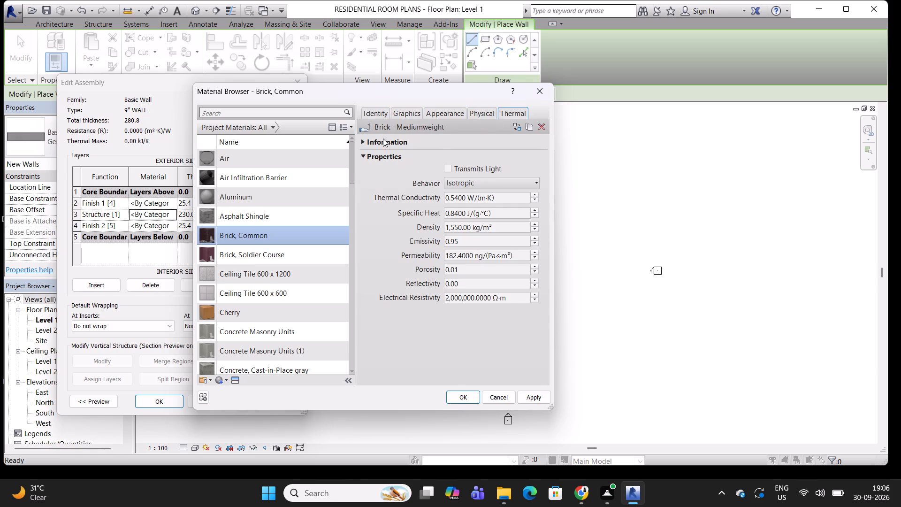
click(385, 143)
click(489, 115)
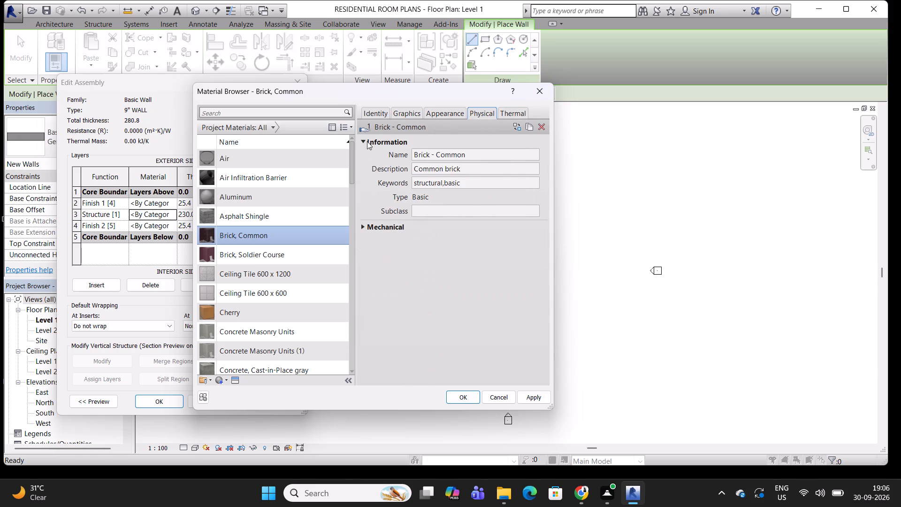
click(374, 141)
click(374, 141)
click(377, 225)
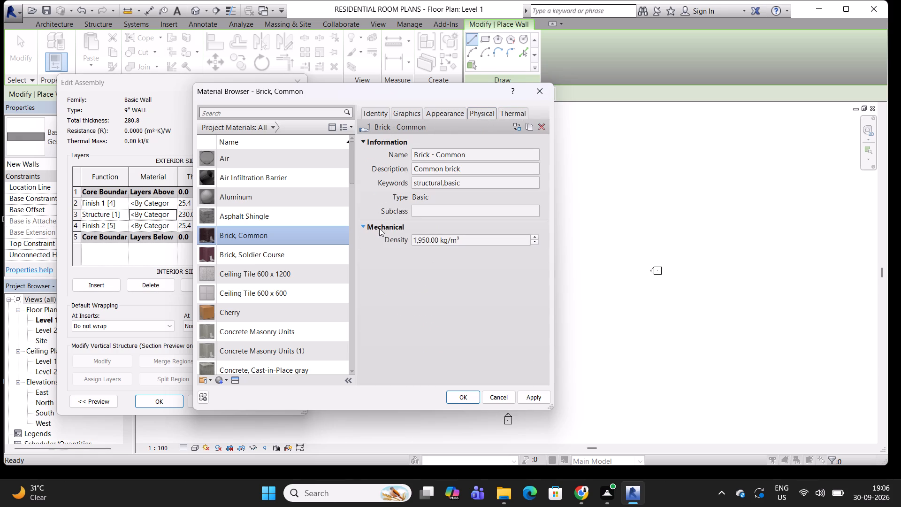
Assign Brick, Common as the material of the Structure [1] layer, keeping its material settings.
click(502, 187)
click(497, 166)
click(497, 154)
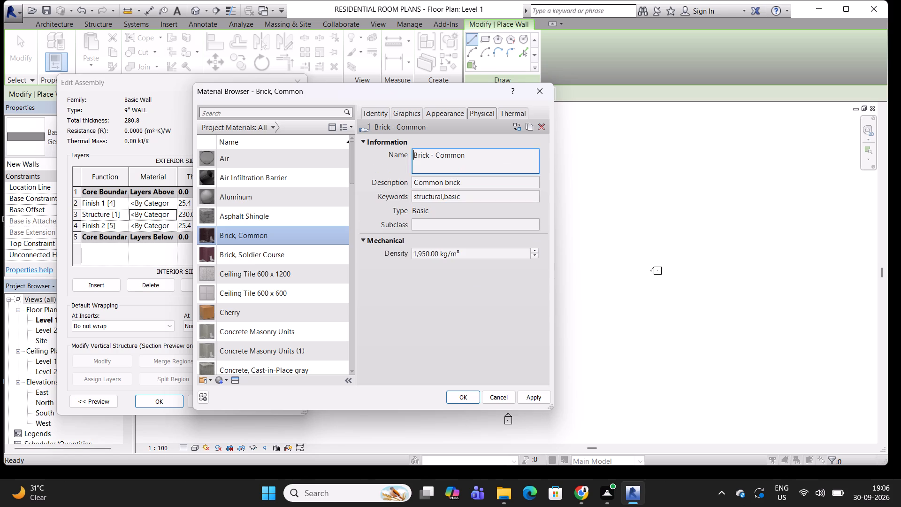
click(531, 400)
click(460, 397)
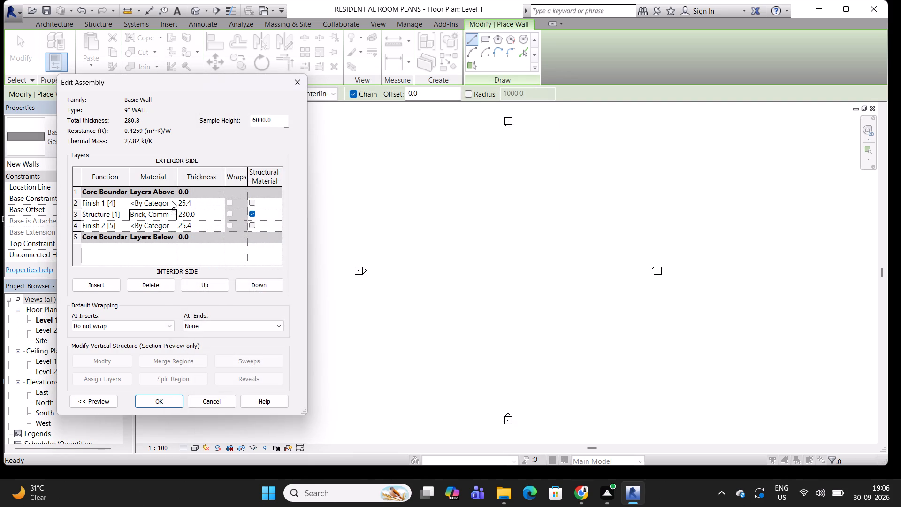
Browse the project materials for one suited to the Finish 1 [4] layer.
click(172, 201)
scroll(300, 274, down, 6)
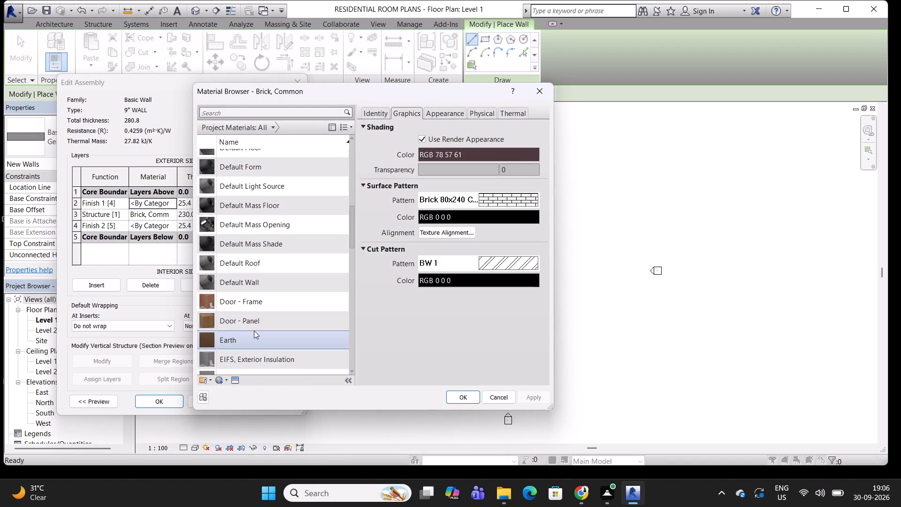
scroll(254, 330, down, 7)
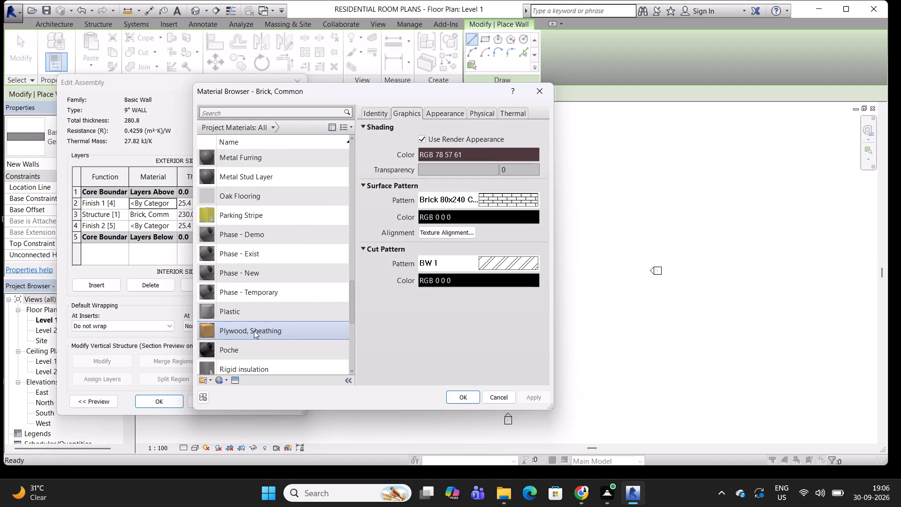
scroll(254, 330, down, 4)
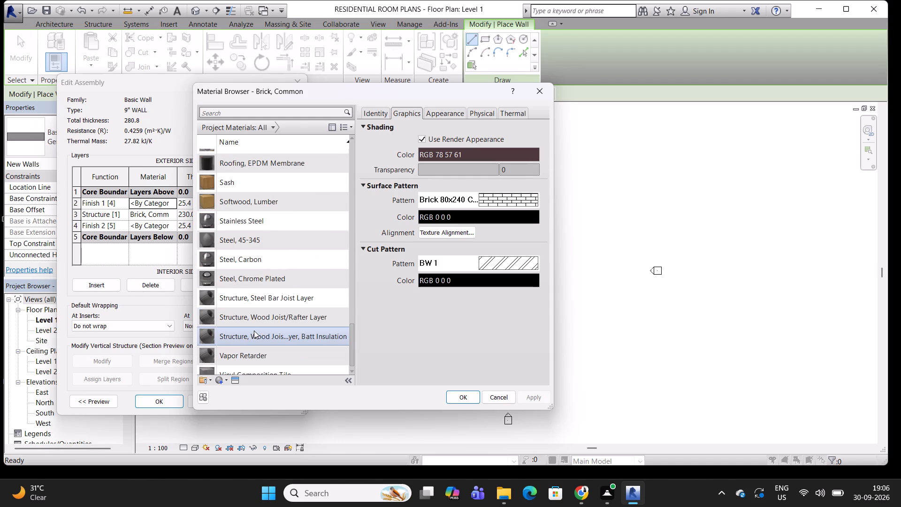
scroll(254, 330, down, 1)
scroll(254, 330, up, 6)
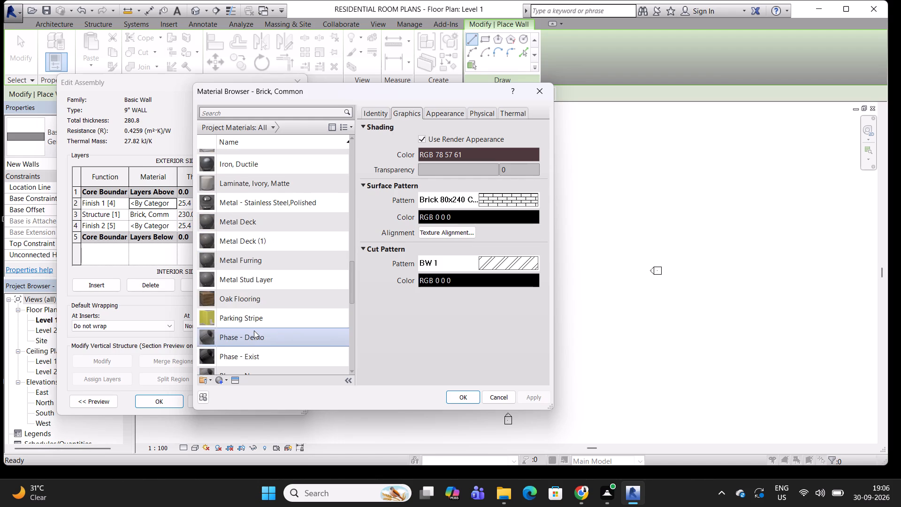
Create a new material for the Finish 1 [4] layer and name it PLASTER.
click(221, 378)
click(250, 392)
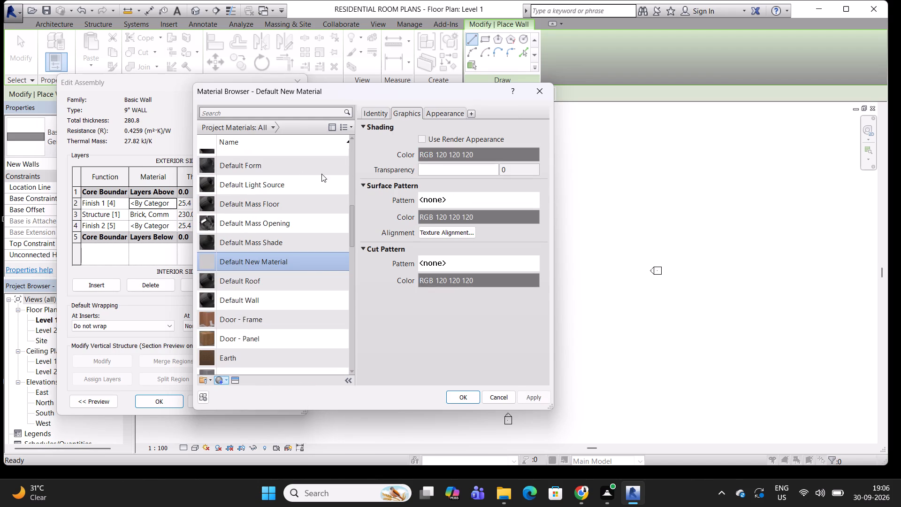
right_click(275, 258)
click(309, 288)
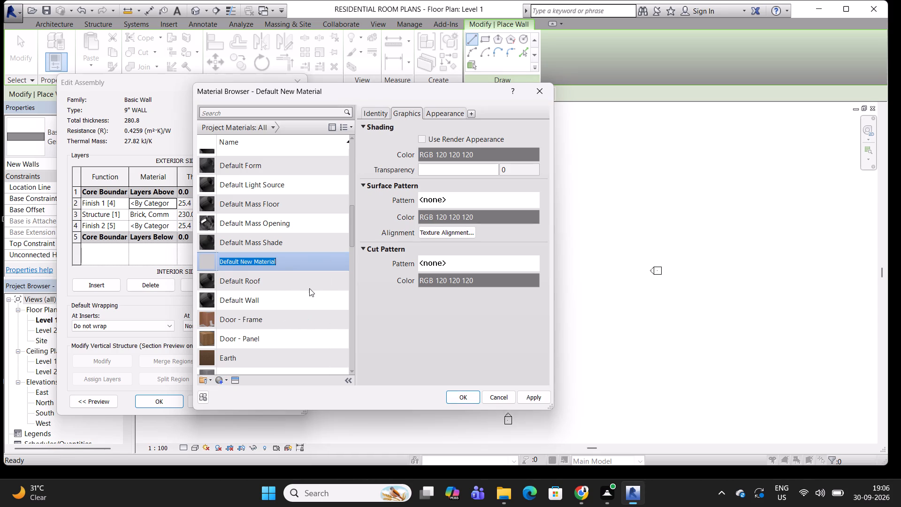
text(PLA)
text(STE)
key(r)
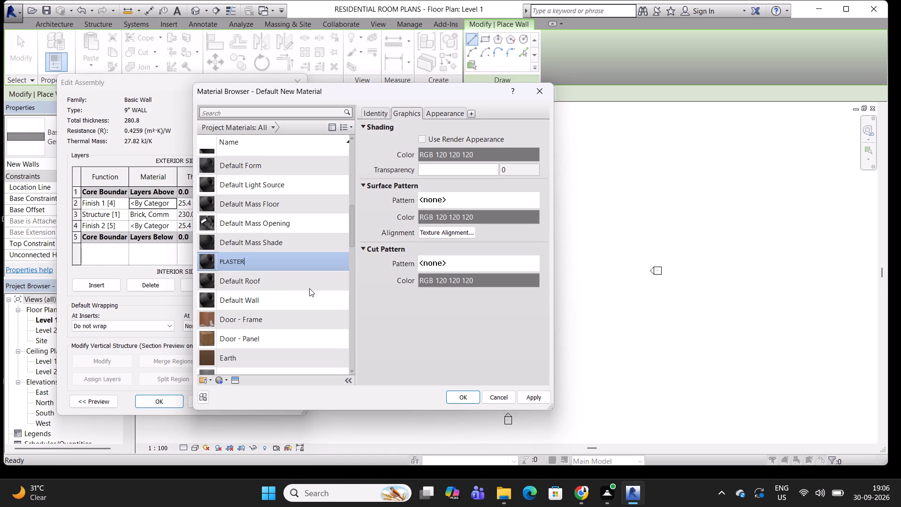
key(Return)
scroll(256, 345, down, 2)
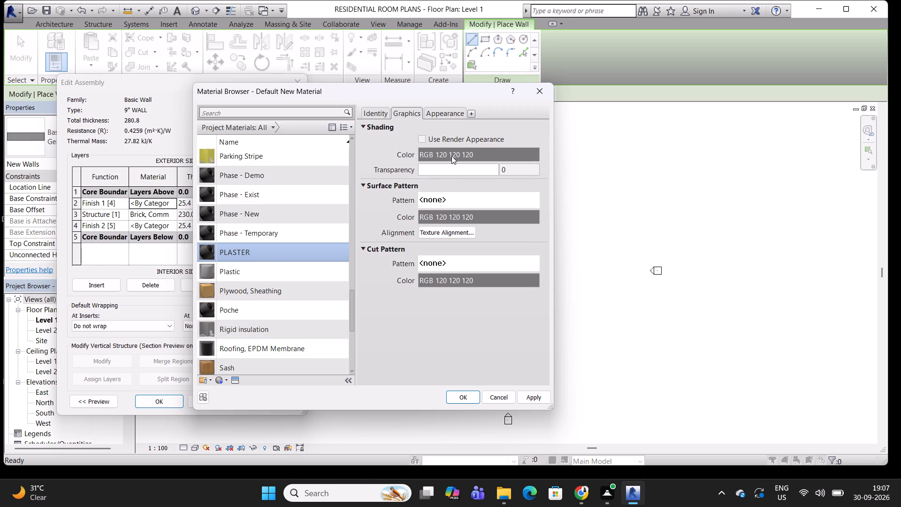
Add the Plaster physical asset from the Autodesk physical assets library's Plaster category to the PLASTER material.
click(232, 381)
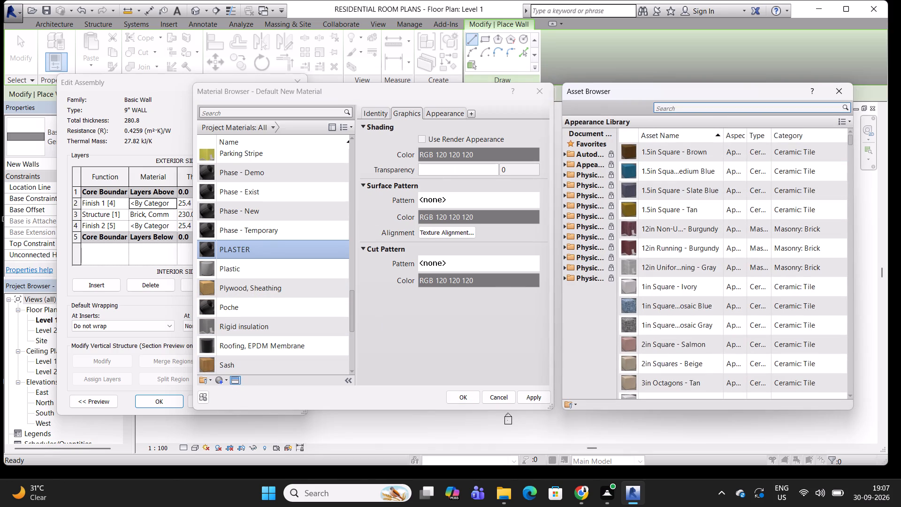
click(565, 154)
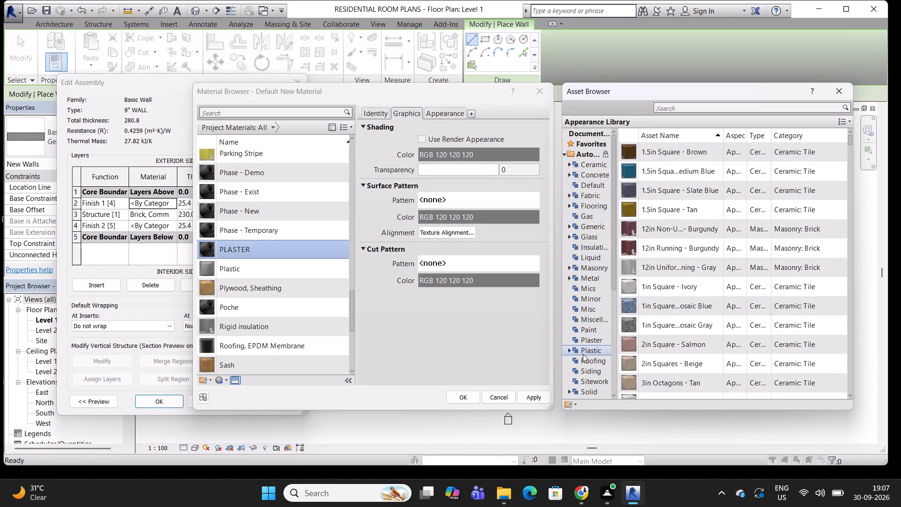
click(589, 339)
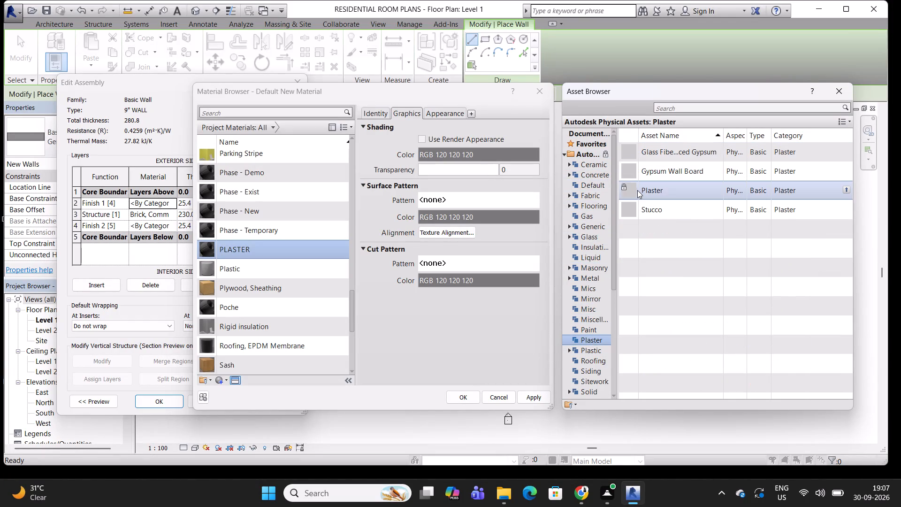
click(636, 192)
click(845, 188)
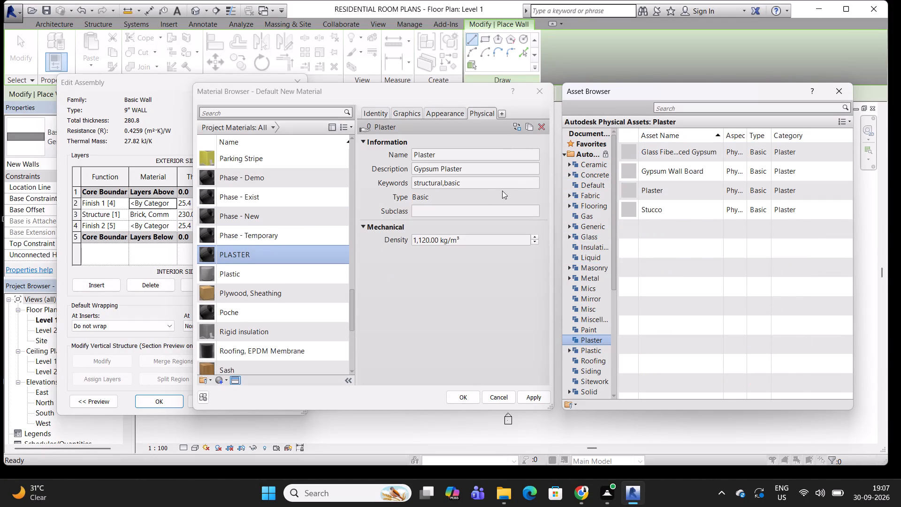
Set the shading colour of the PLASTER material to RGB 135 126 105.
click(403, 115)
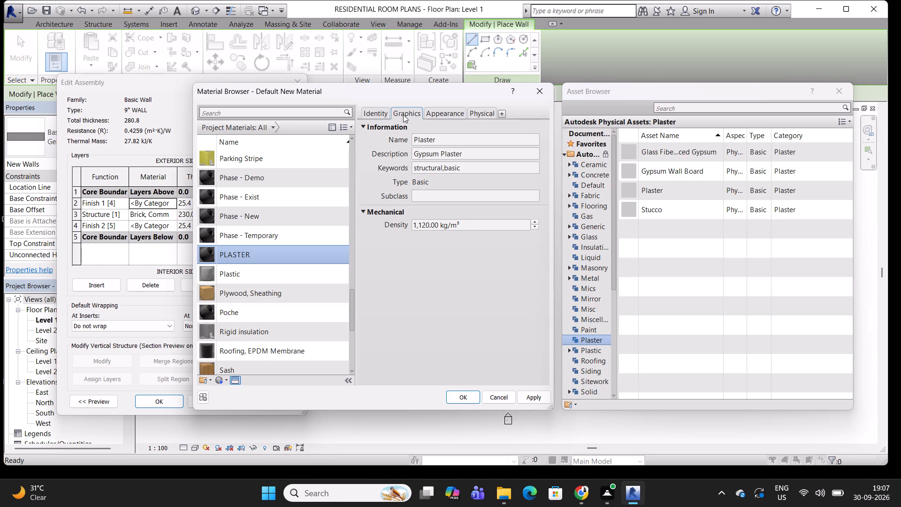
click(450, 158)
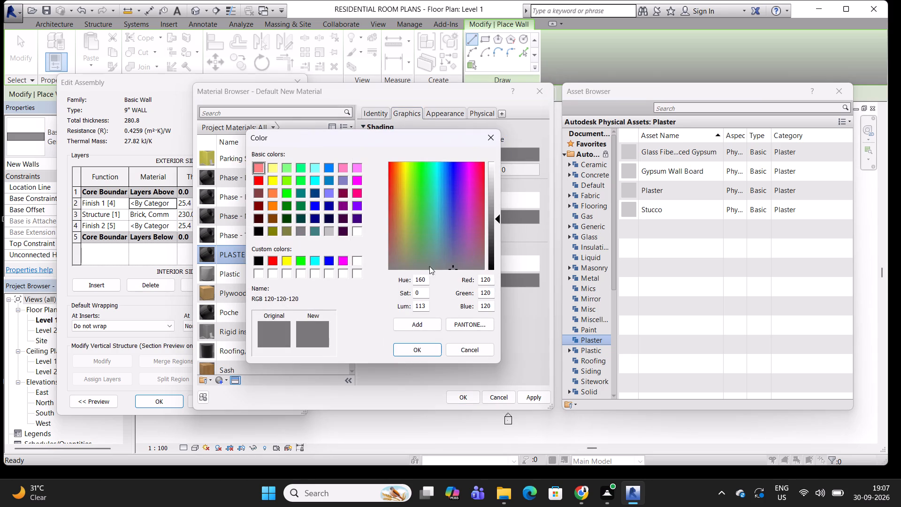
click(405, 252)
drag(405, 252, 401, 256)
drag(401, 256, 400, 257)
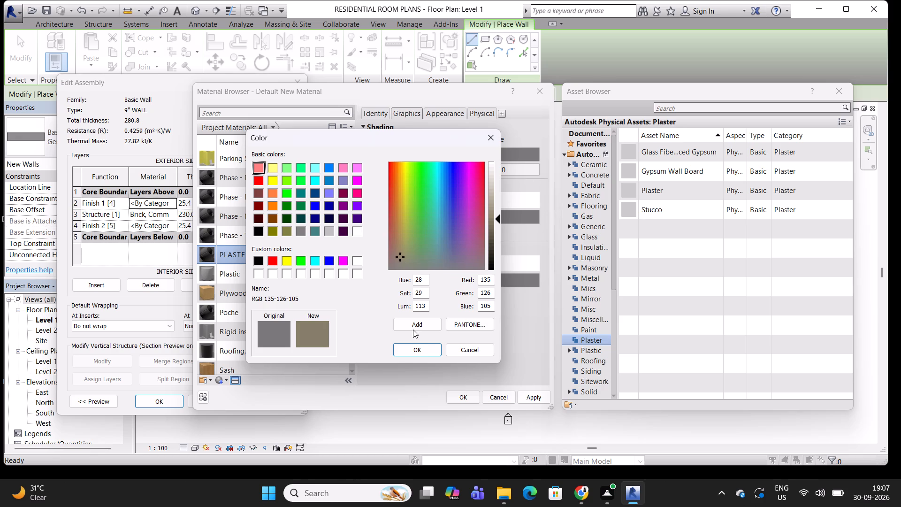
click(416, 347)
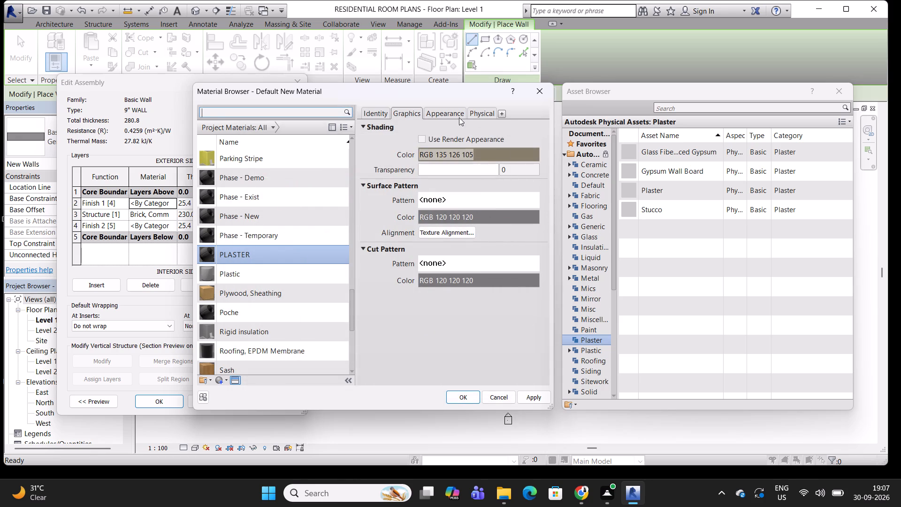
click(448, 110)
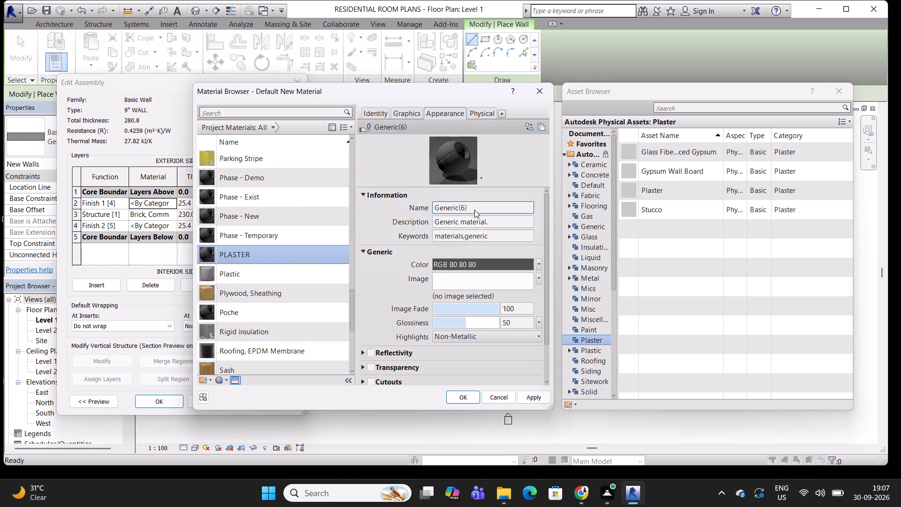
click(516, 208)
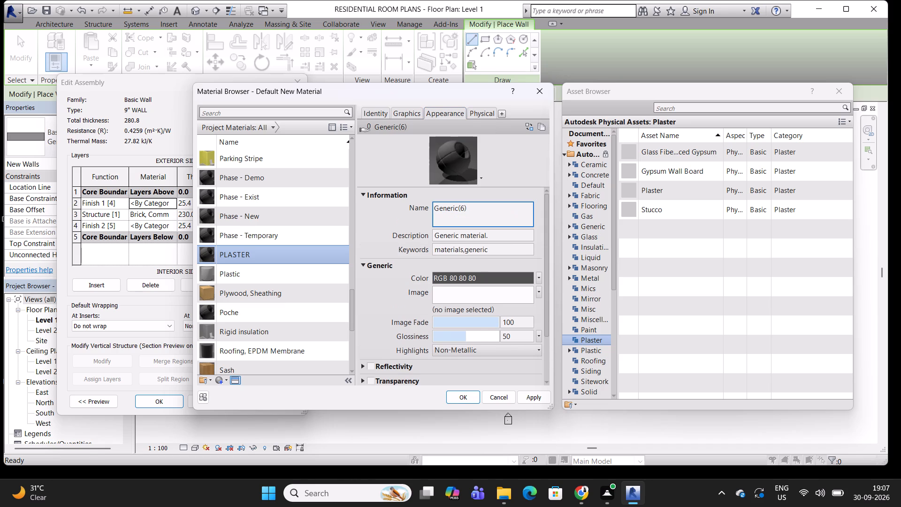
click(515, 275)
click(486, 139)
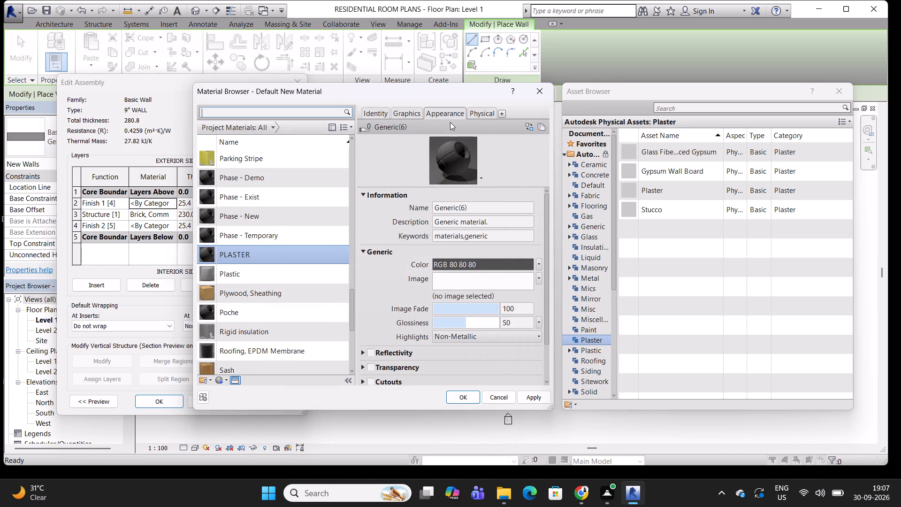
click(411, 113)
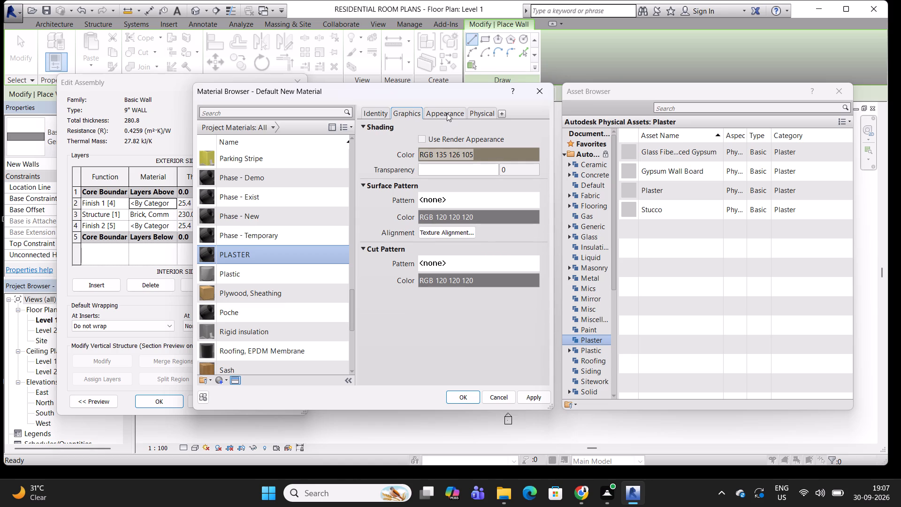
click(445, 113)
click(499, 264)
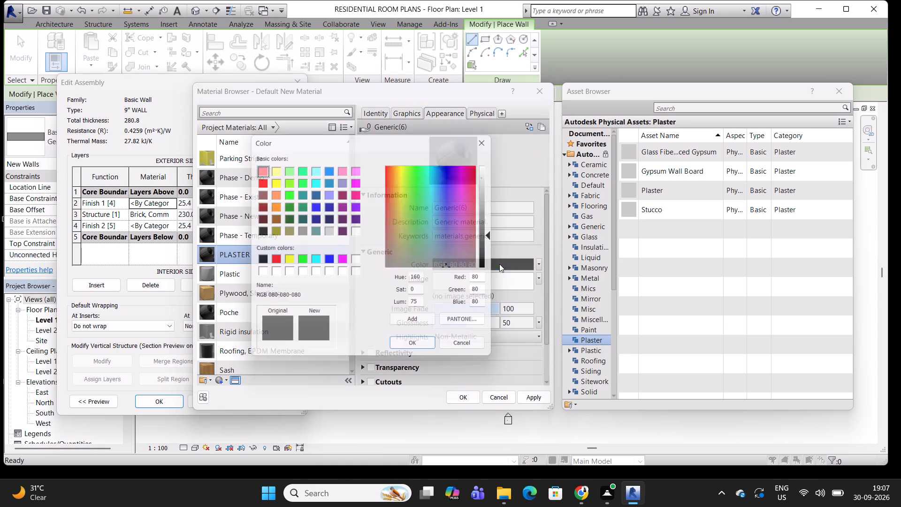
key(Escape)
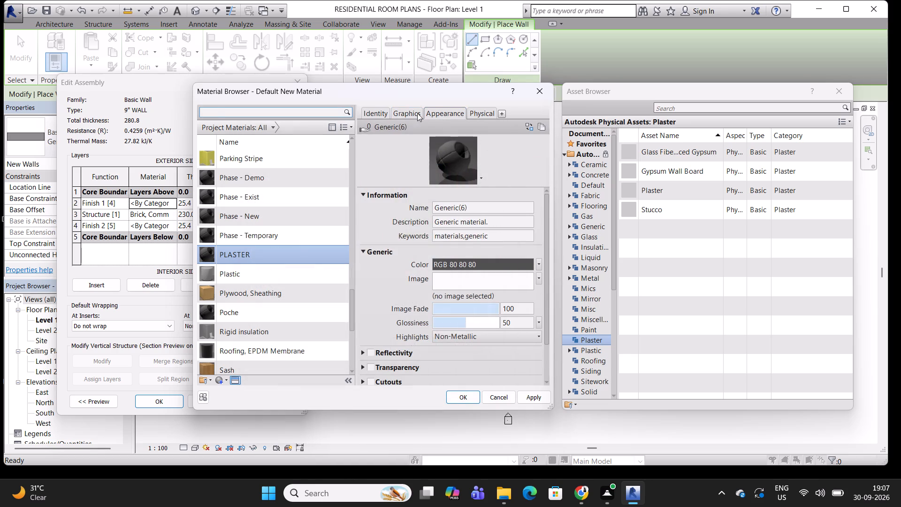
Set the generic render appearance colour of PLASTER to RGB 135 106 85.
click(402, 108)
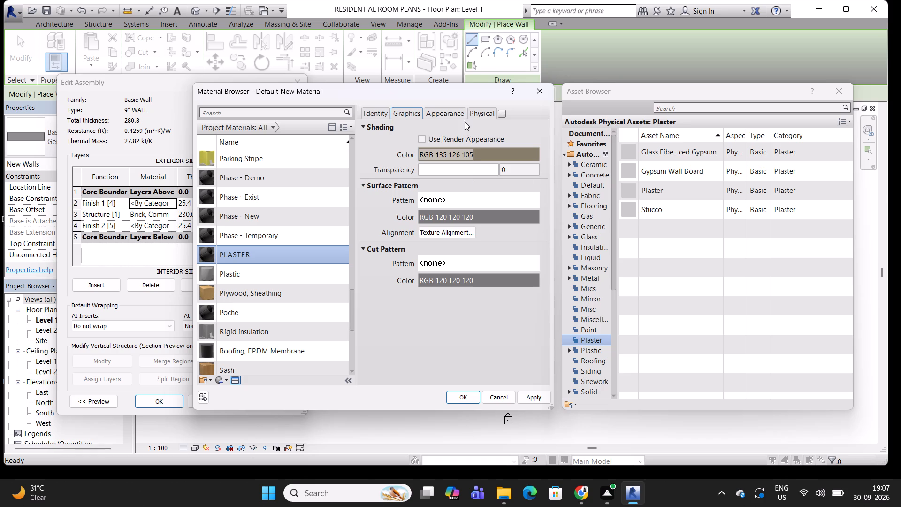
click(456, 114)
click(481, 263)
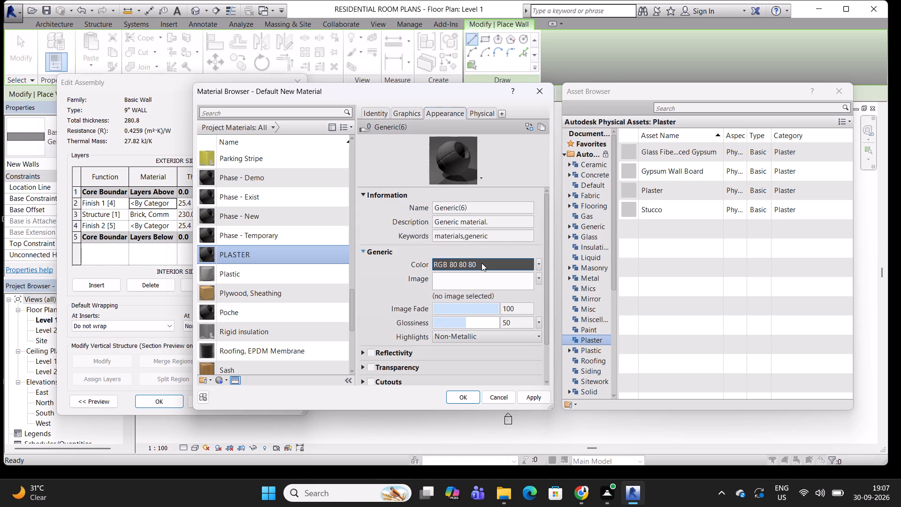
drag(490, 282, 481, 281)
text(135)
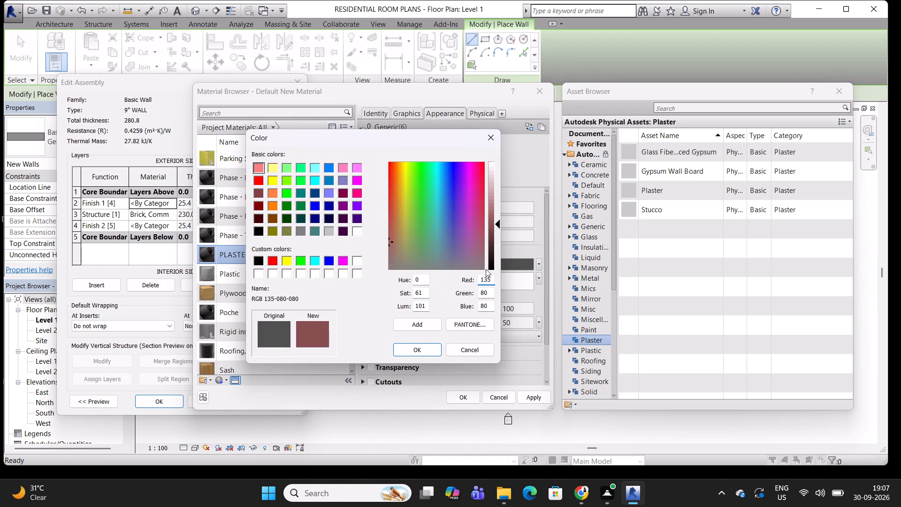
drag(487, 292, 476, 295)
text(106)
drag(489, 305, 476, 309)
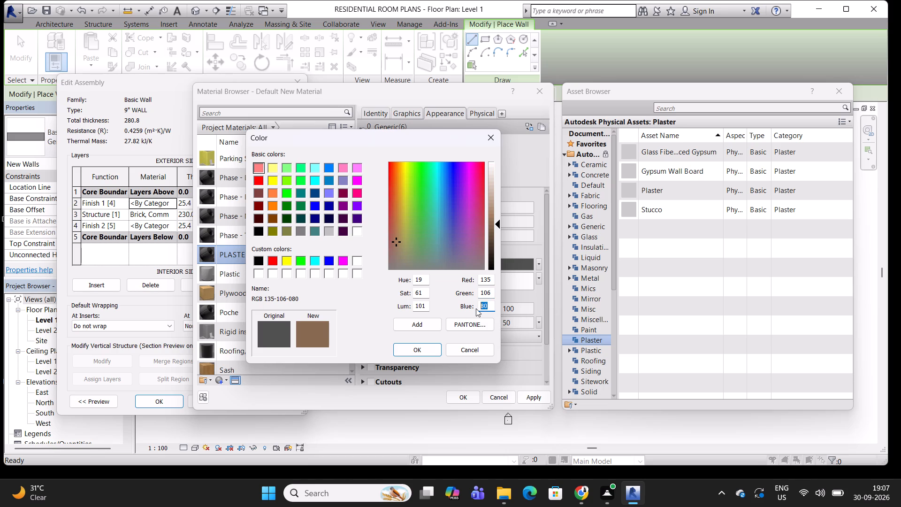
text(85)
key(Return)
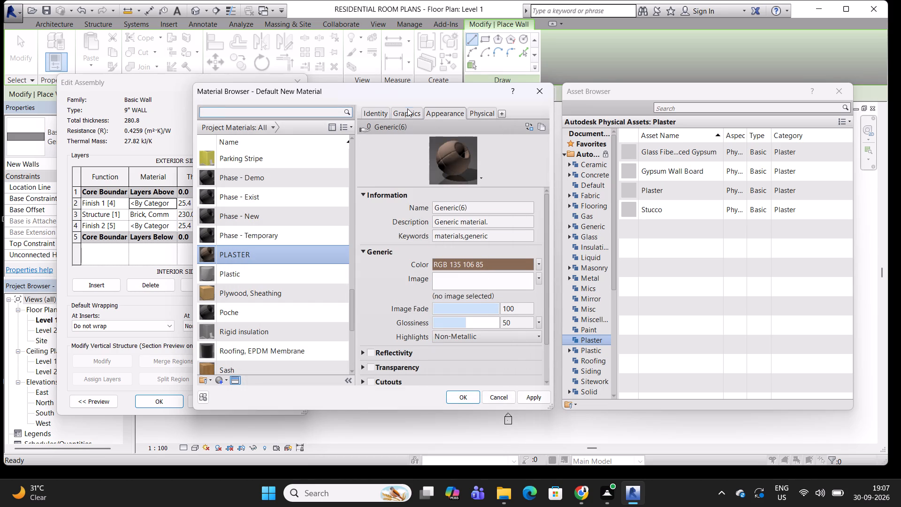
Change the blue value of PLASTER's render appearance colour to 105.
click(407, 108)
click(447, 112)
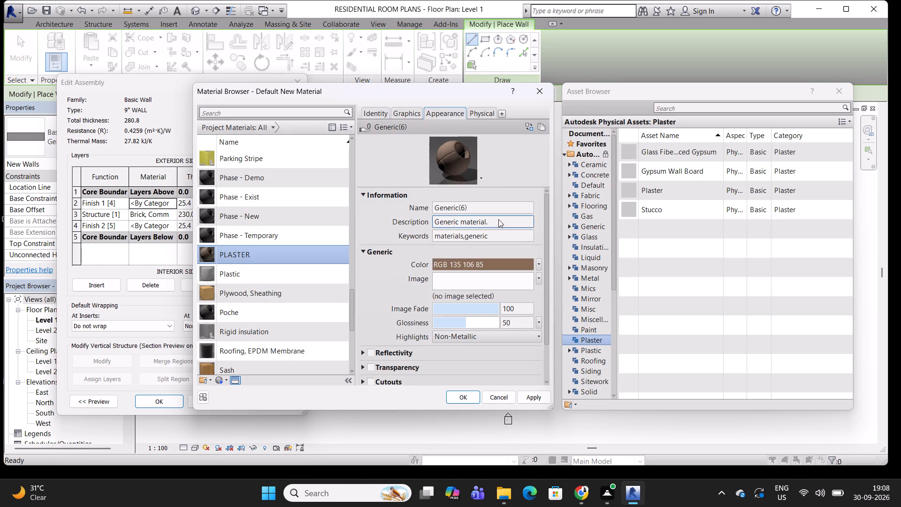
click(504, 263)
drag(489, 305, 472, 307)
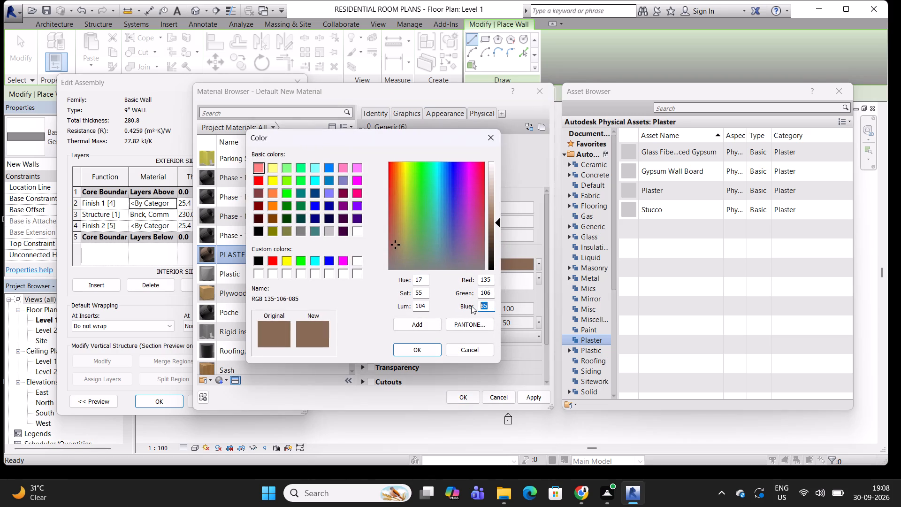
text(105)
key(Return)
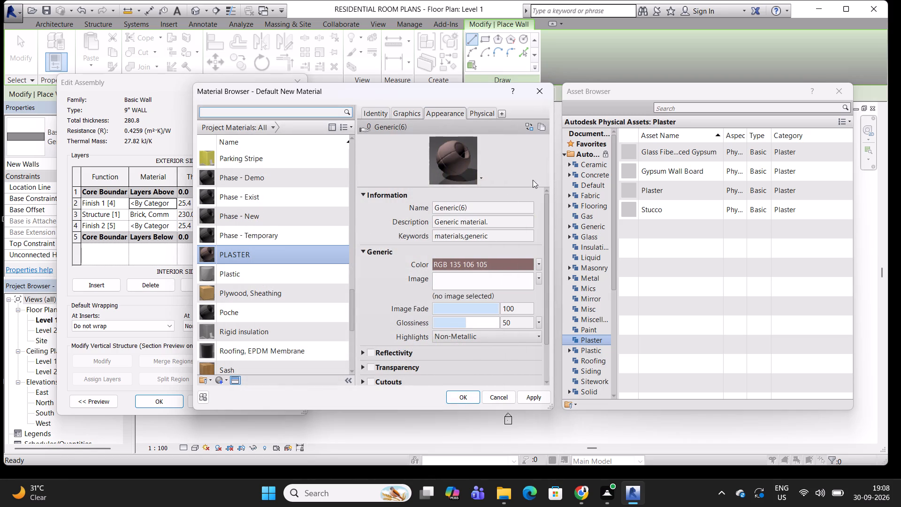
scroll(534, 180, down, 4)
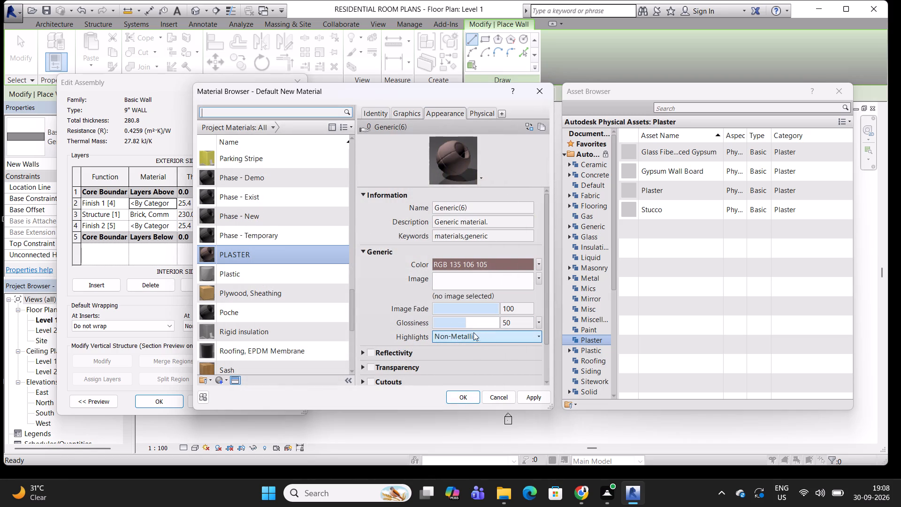
Apply the PLASTER appearance settings and assign the material to the exterior Finish 1 [4] layer.
scroll(435, 373, down, 4)
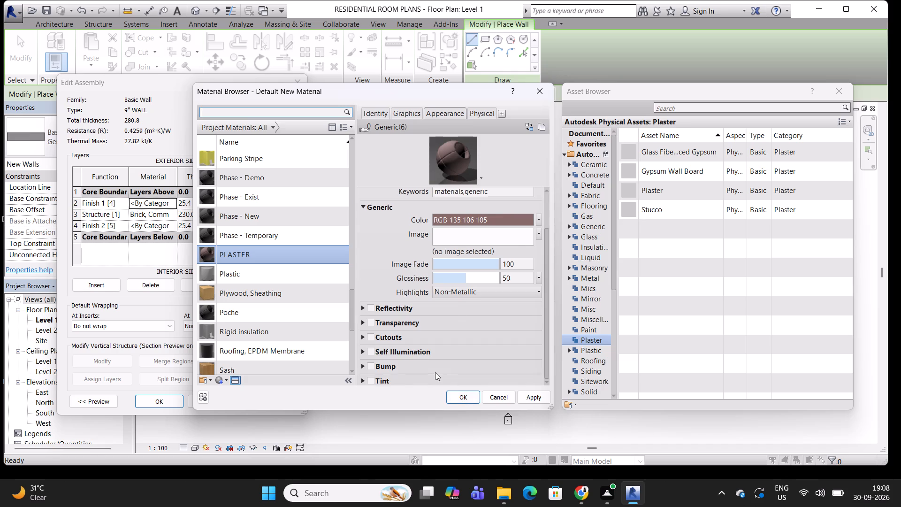
click(531, 396)
click(462, 399)
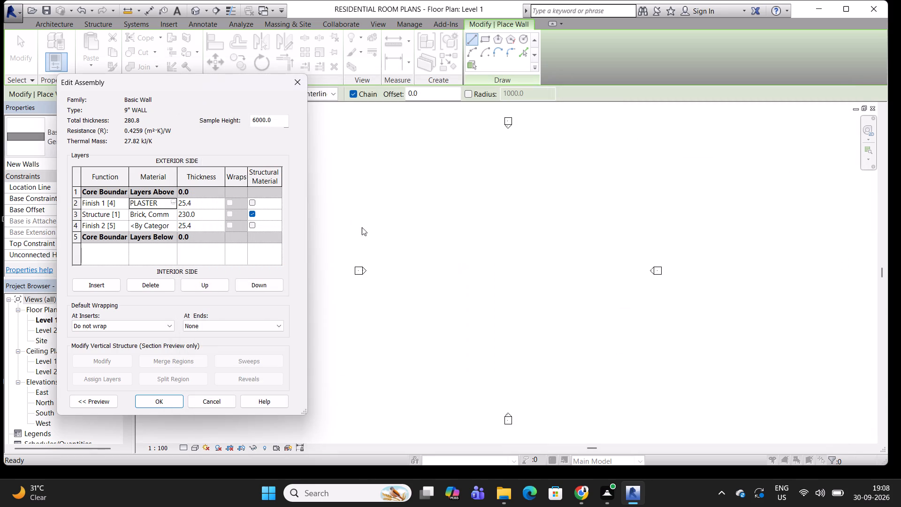
From the Finish 2 [5] layer's material choice, duplicate the PLASTER material and name the copy INNER PLASTER.
click(171, 227)
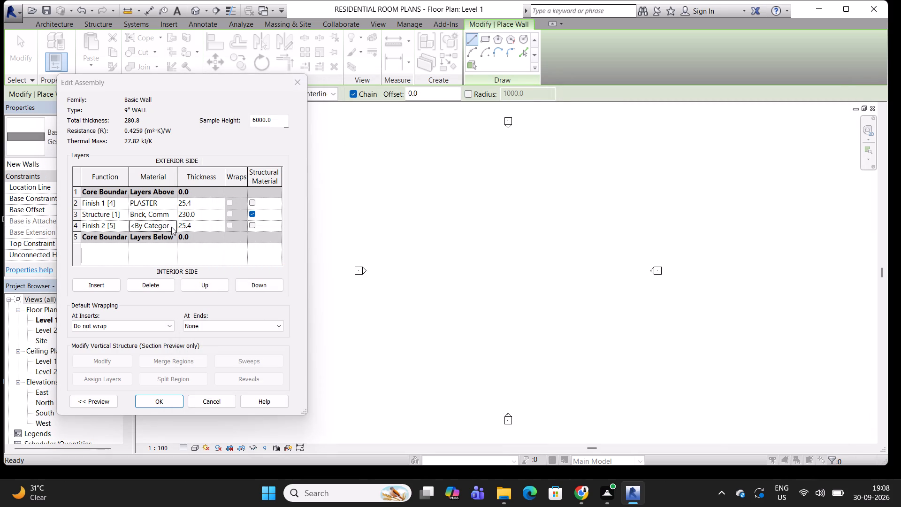
scroll(254, 253, down, 1)
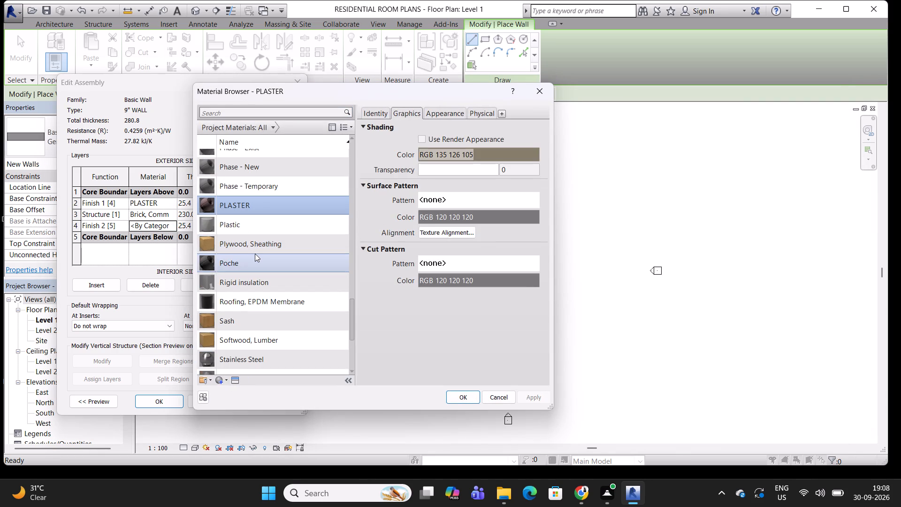
right_click(248, 198)
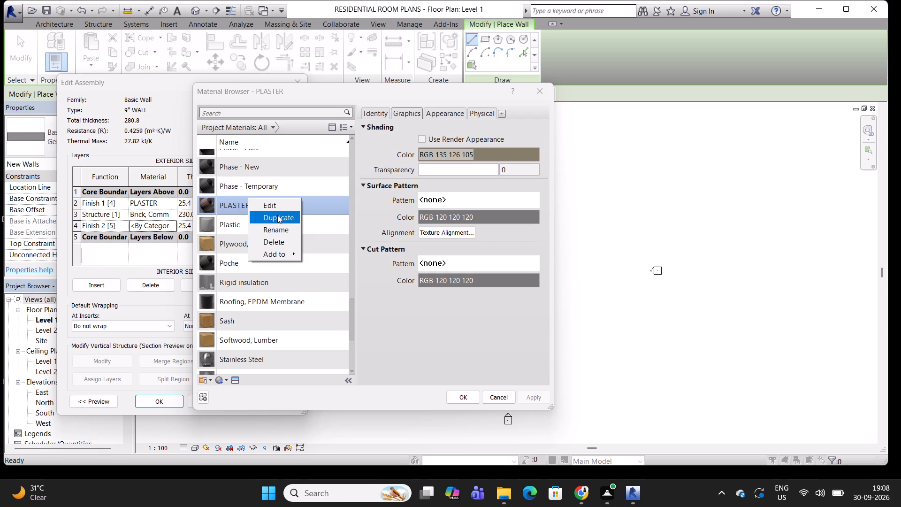
click(277, 215)
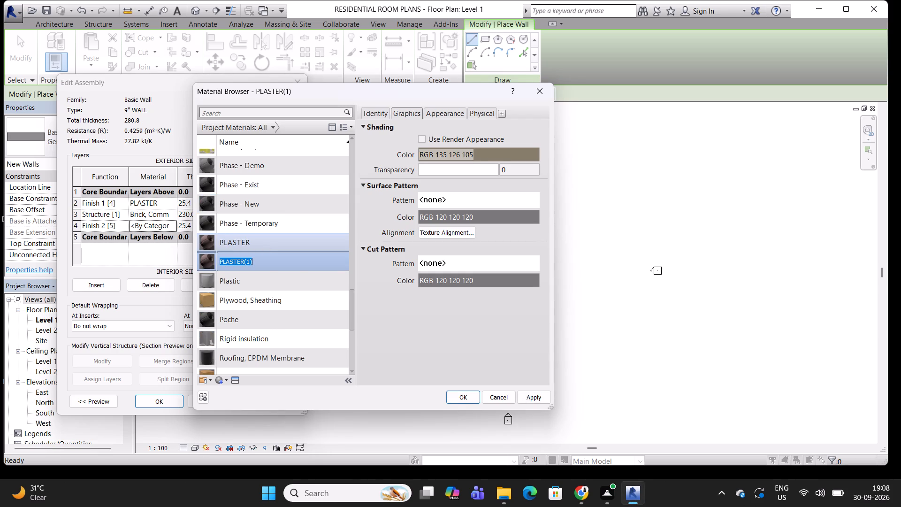
text(INTER)
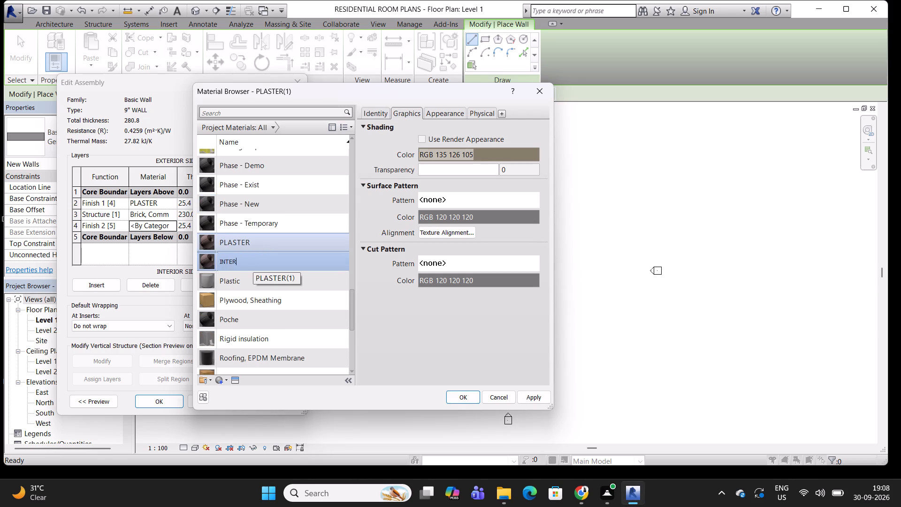
key(BackSpace)
key(BackSpace)
key(BackSpace)
text(NER PLASTER)
key(Return)
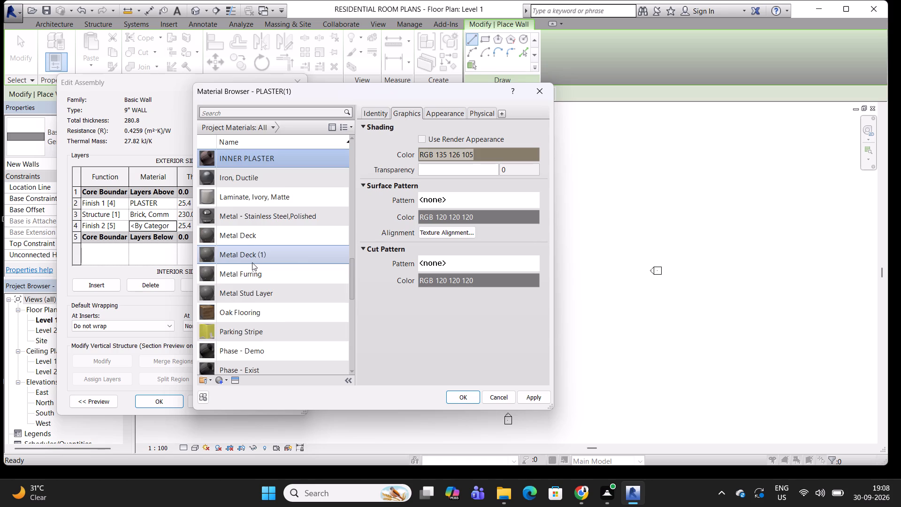
Rename the INNER PLASTER material as PLASTER INNER.
right_click(252, 155)
click(277, 187)
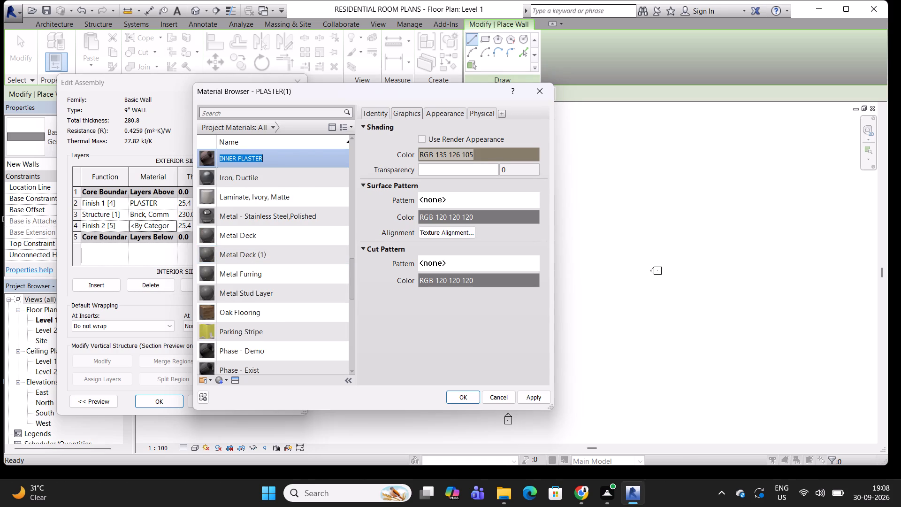
drag(238, 158, 219, 161)
drag(232, 158, 267, 158)
click(238, 157)
key(BackSpace)
key(BackSpace)
key(BackSpace)
key(BackSpace)
key(BackSpace)
key(BackSpace)
key(BackSpace)
key(BackSpace)
key(BackSpace)
key(BackSpace)
key(BackSpace)
key(BackSpace)
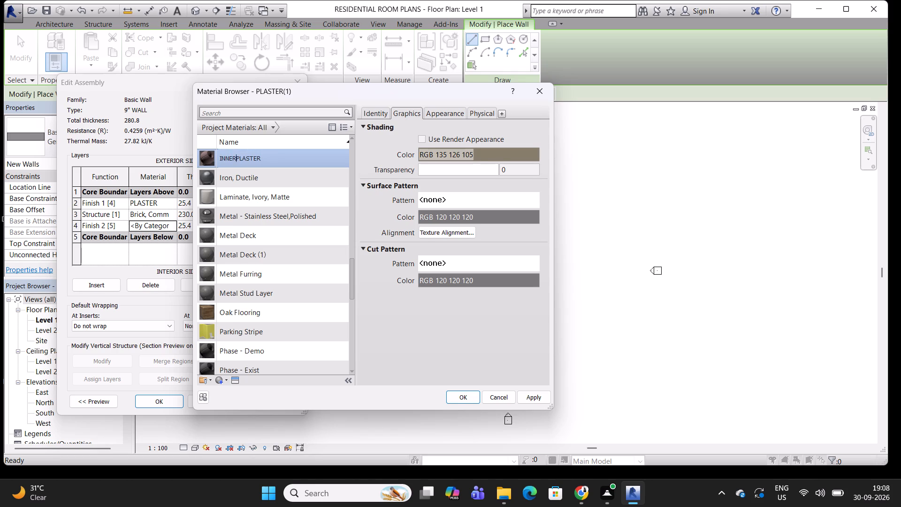
key(Right)
key(Right)
key(Right)
key(Right)
key(Right)
key(Right)
key(Right)
key(Right)
key(Right)
key(Right)
key(Right)
key(Right)
key(Right)
key(Right)
key(space)
text(INNER)
key(Return)
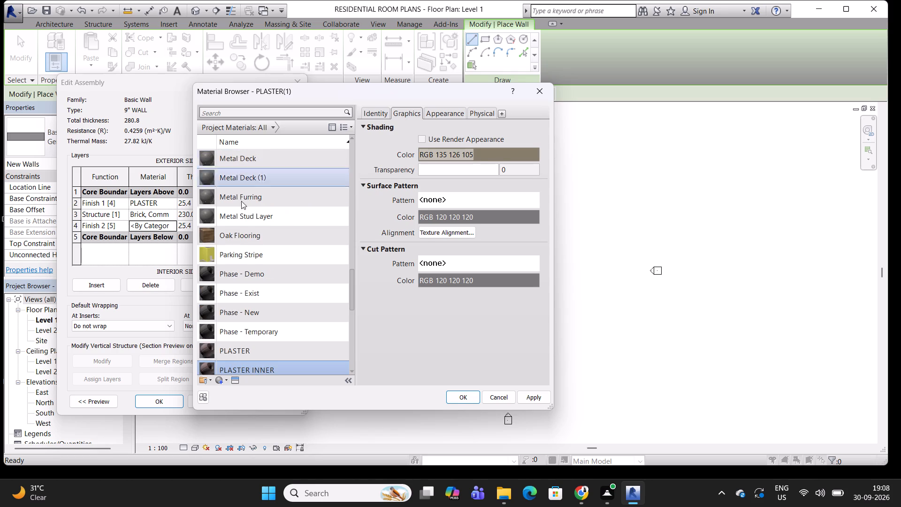
Rename the original PLASTER material as PLASTER OUTER.
click(248, 350)
click(249, 350)
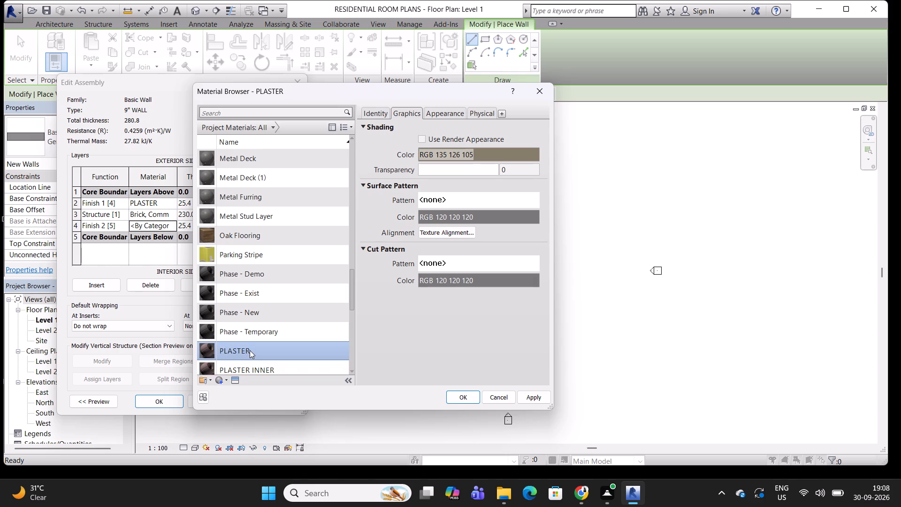
right_click(250, 350)
click(278, 381)
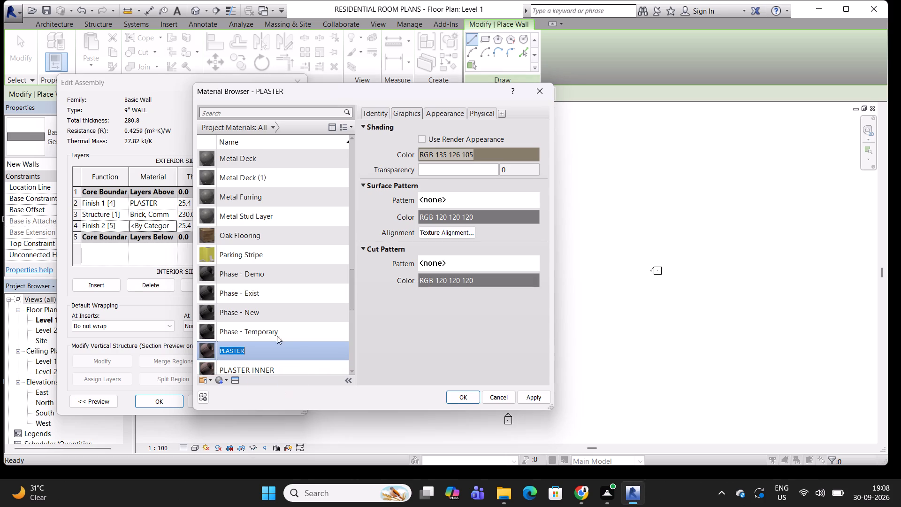
click(250, 351)
key(space)
text(OUTER)
key(Return)
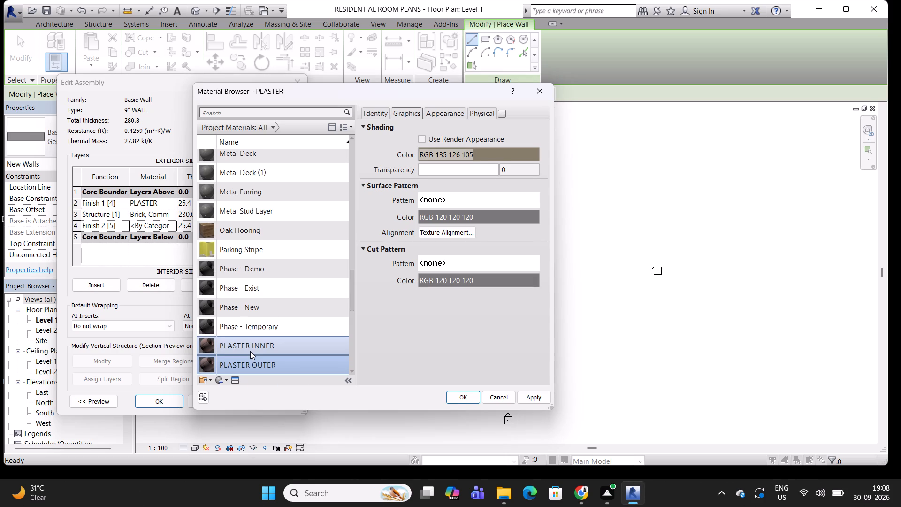
Assign the PLASTER INNER material to the interior Finish 2 [5] layer.
scroll(274, 326, down, 3)
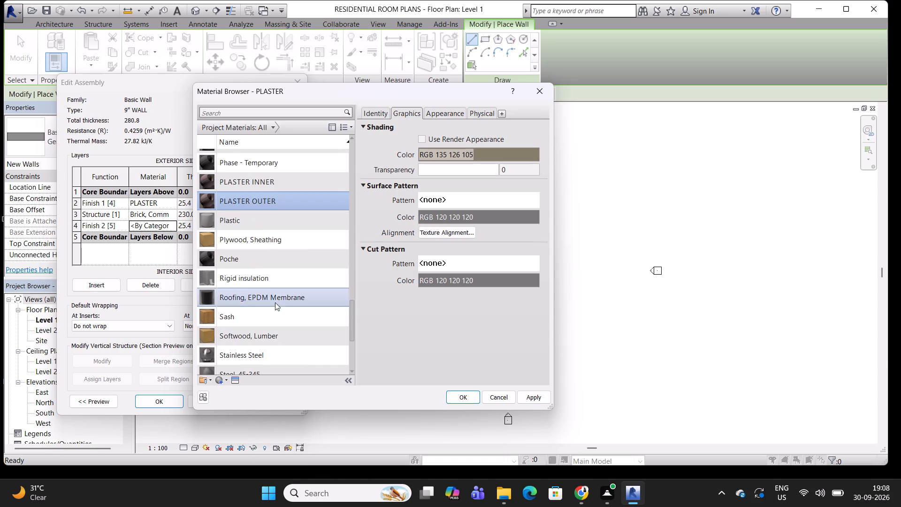
click(273, 180)
click(535, 395)
click(467, 393)
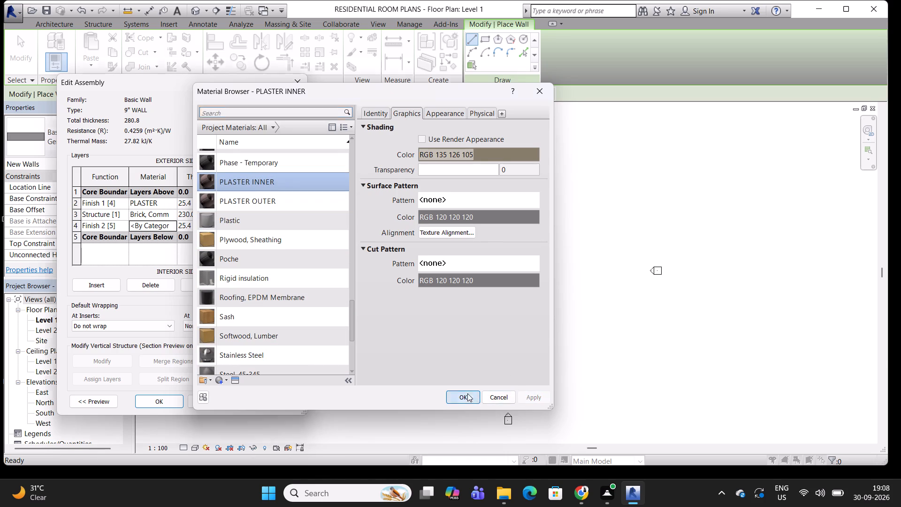
Assign the PLASTER OUTER material to the exterior Finish 1 [4] layer.
click(163, 201)
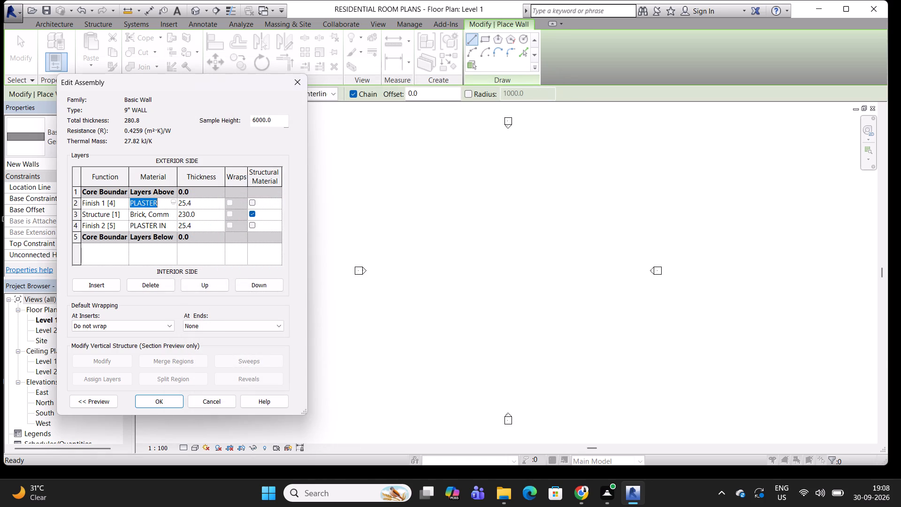
click(172, 203)
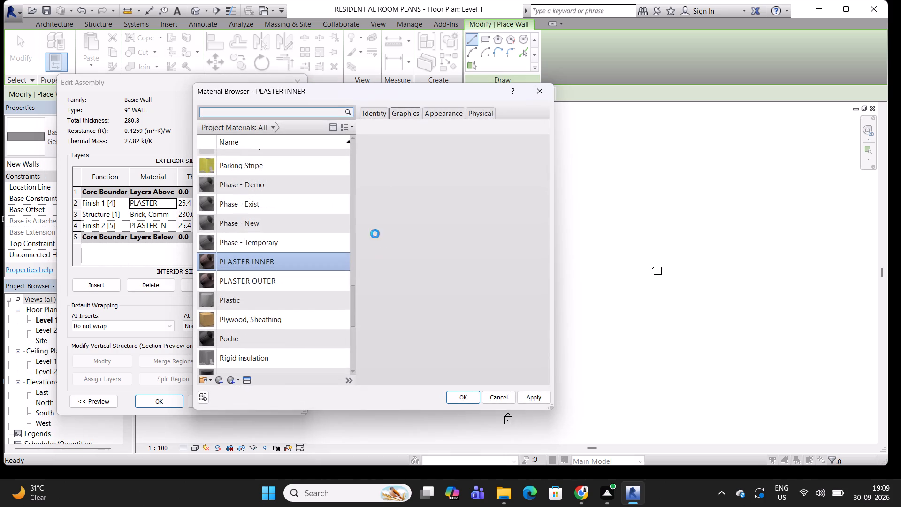
click(262, 286)
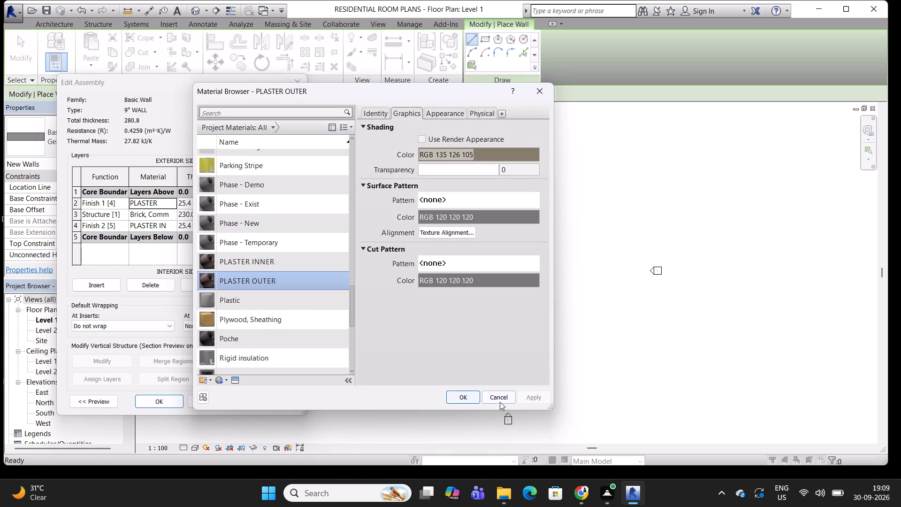
click(465, 398)
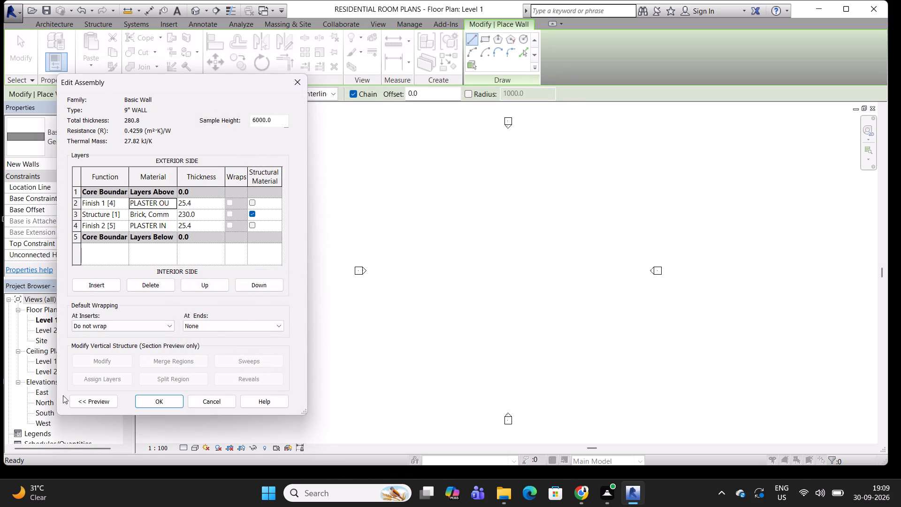
Show the preview of the 9" WALL assembly and move the dialog so both preview and layers can be examined.
click(82, 403)
drag(199, 78, 320, 82)
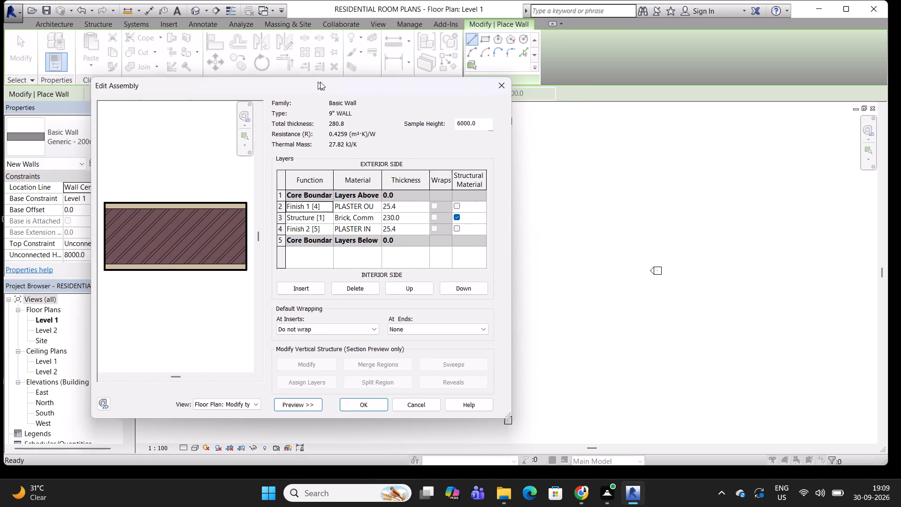
drag(320, 82, 238, 75)
Examine the surface pattern of the structure layer's Brick, Common material and the properties of its Brick 80x240 CSR fill pattern.
click(300, 212)
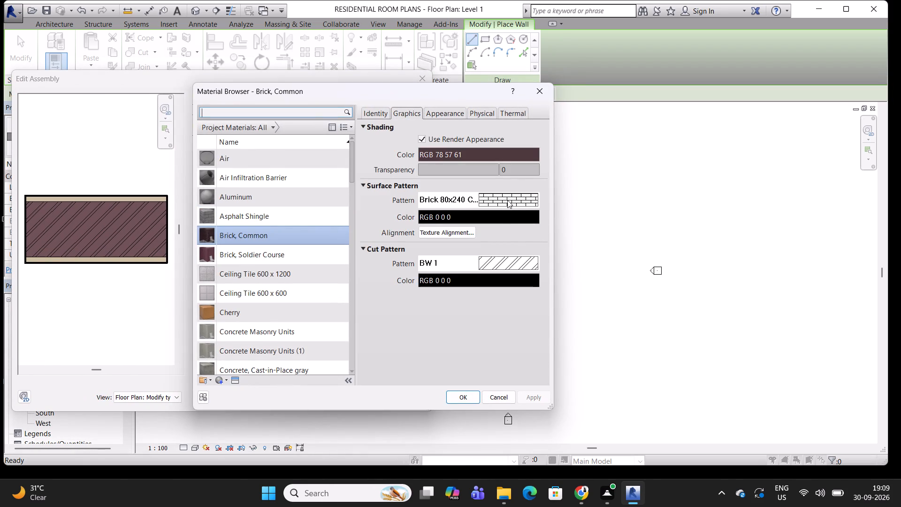
click(507, 200)
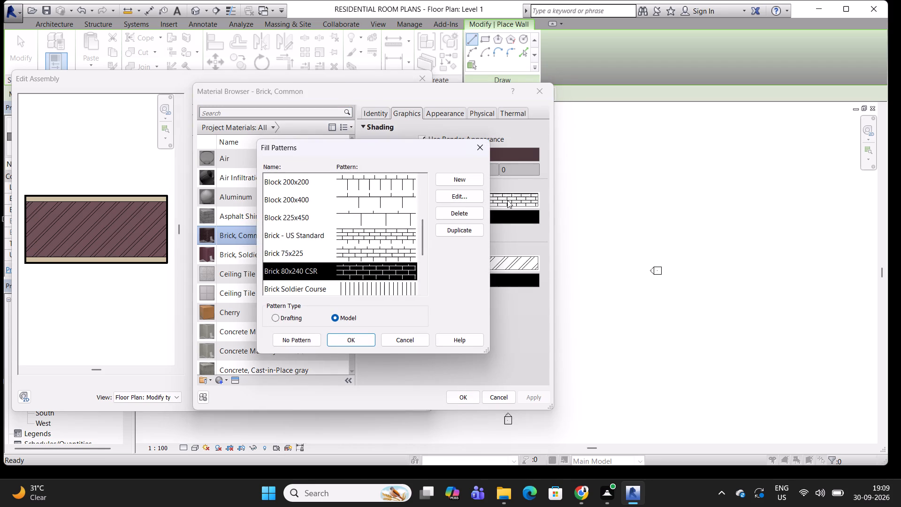
click(344, 341)
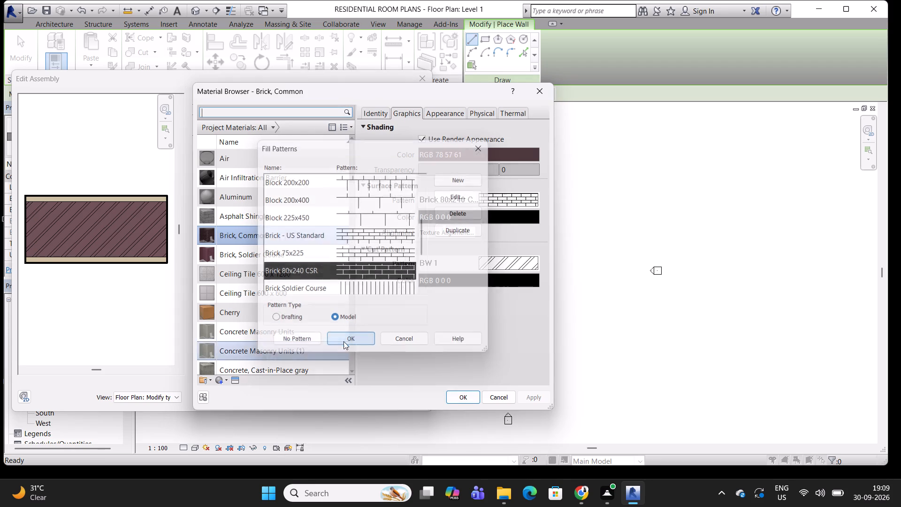
click(497, 201)
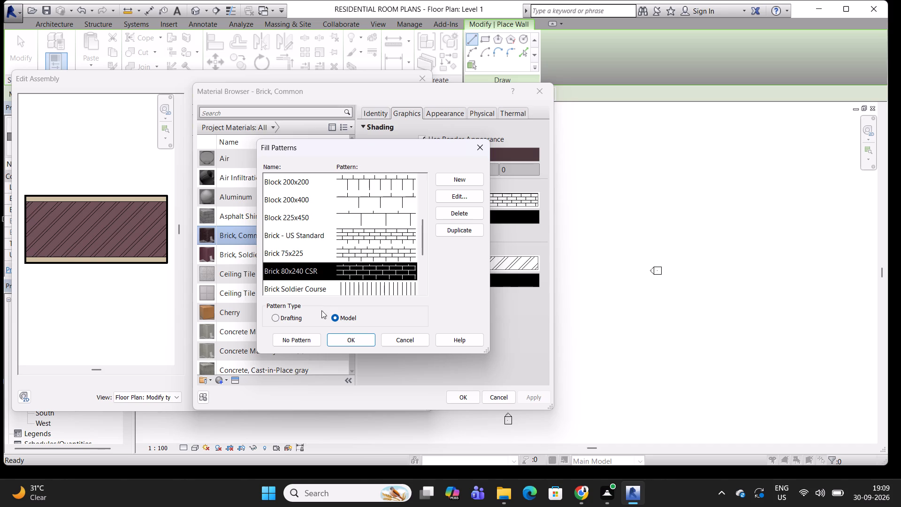
click(451, 195)
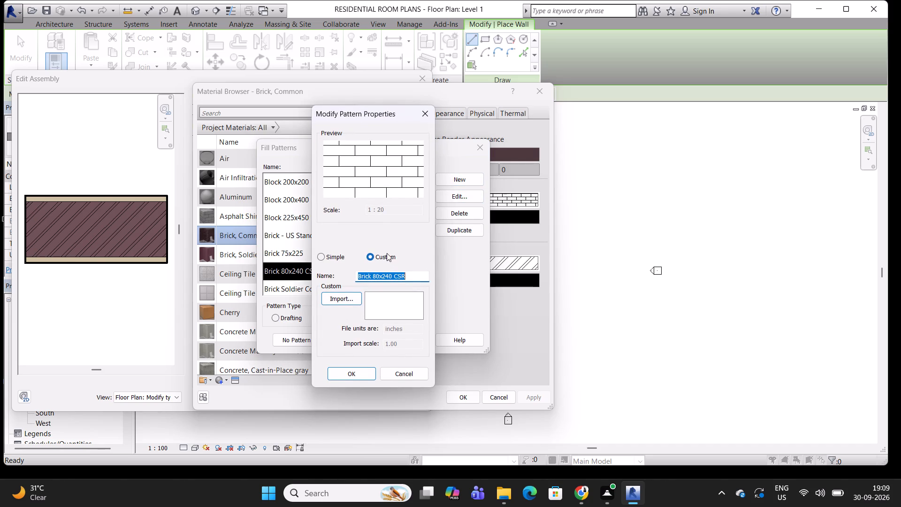
double_click(398, 209)
click(331, 255)
click(382, 253)
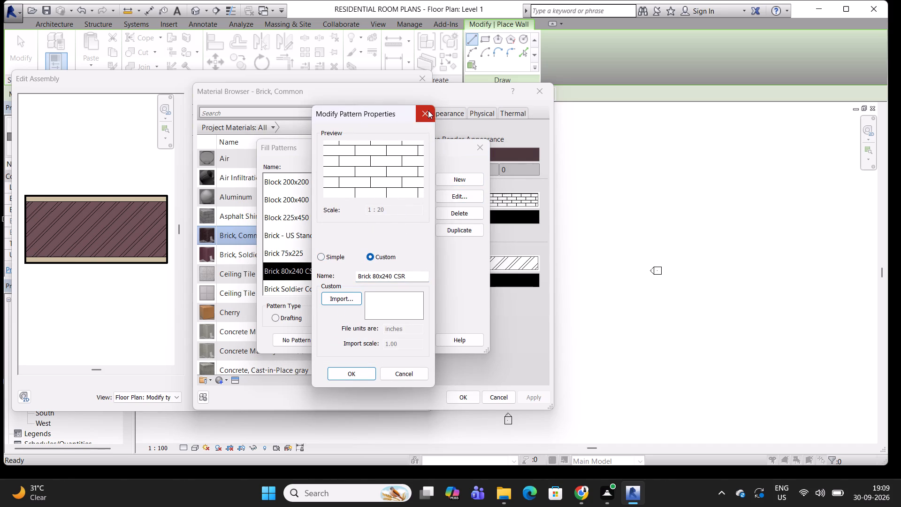
click(428, 110)
click(345, 339)
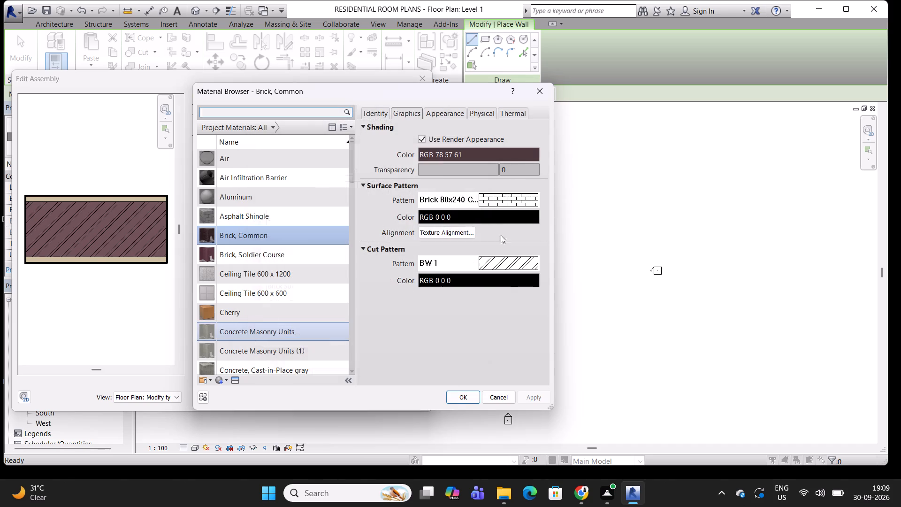
click(460, 400)
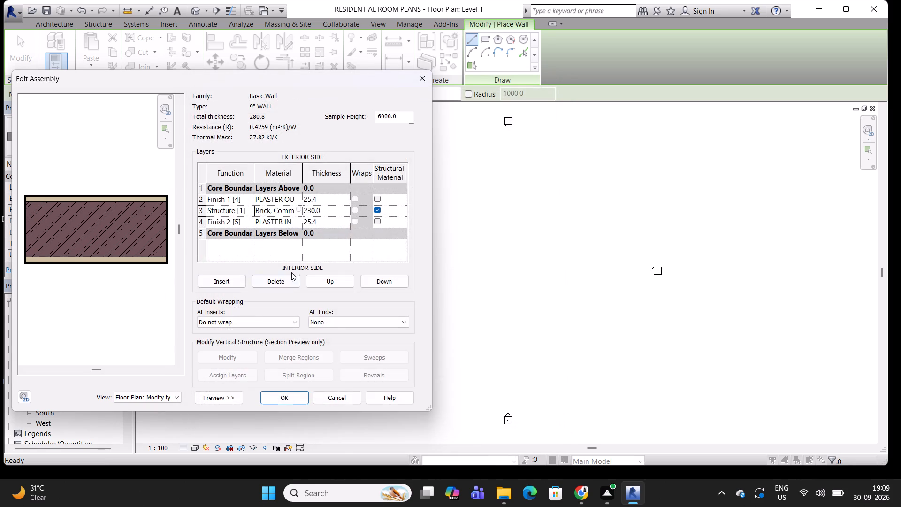
Accept the 9" WALL layer structure and type properties, making it the active type for new walls.
click(285, 397)
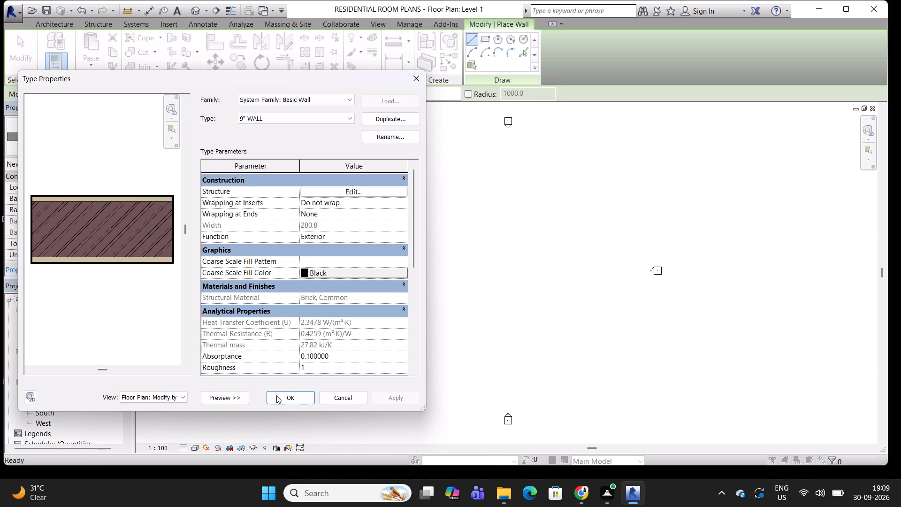
click(280, 400)
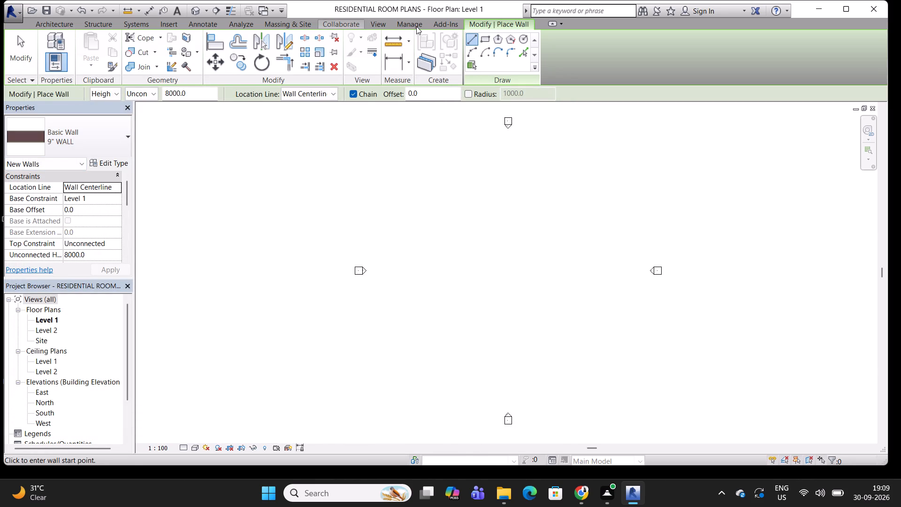
Duplicate the Generic - 150mm basic wall type as a new type named 4.5" WALL.
click(62, 23)
click(57, 40)
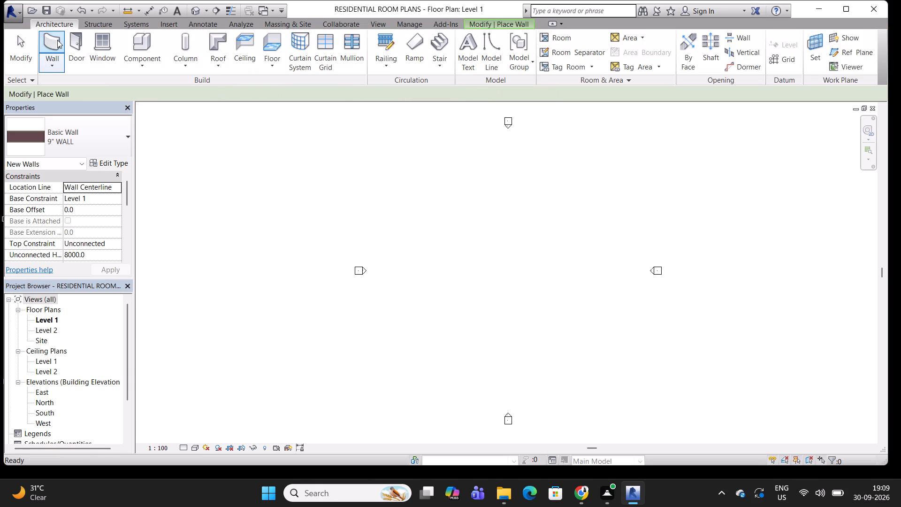
click(124, 137)
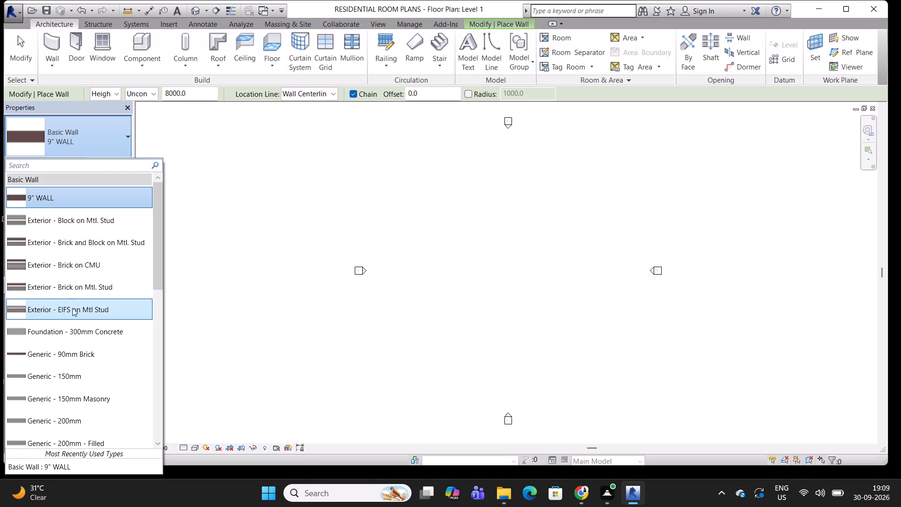
click(70, 373)
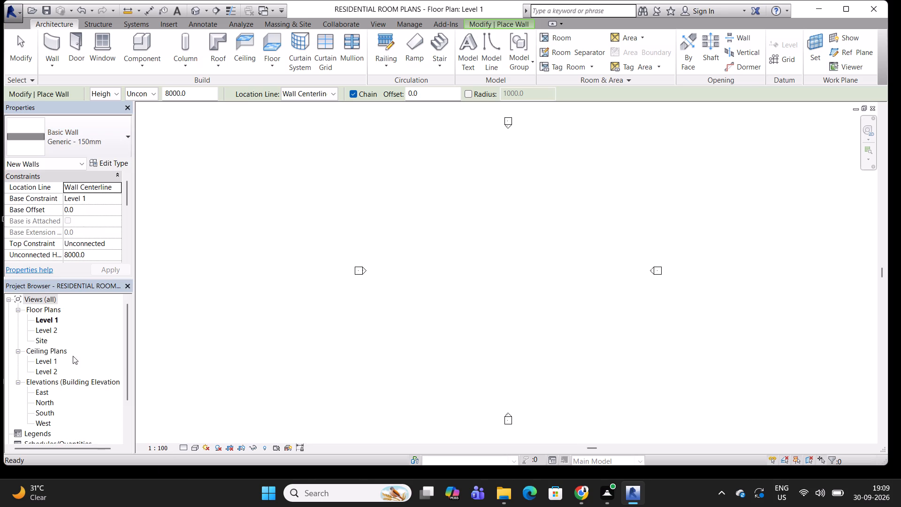
click(112, 166)
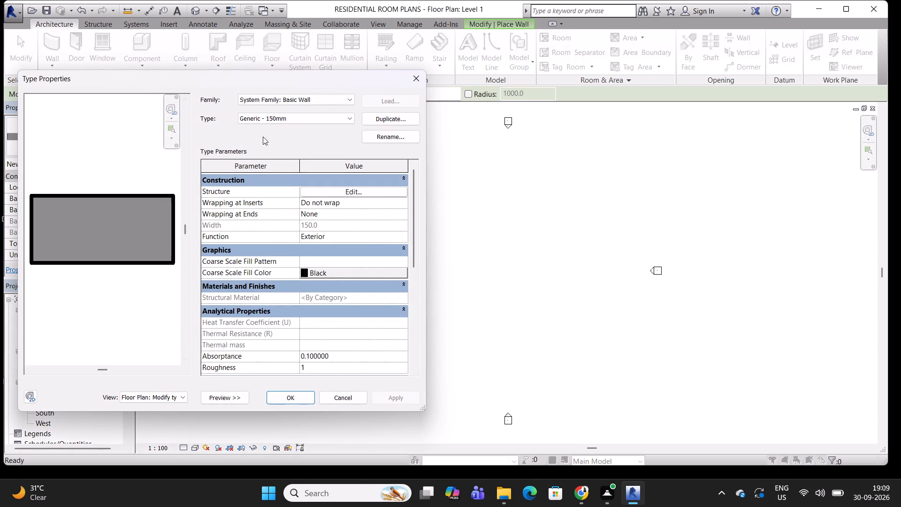
click(227, 397)
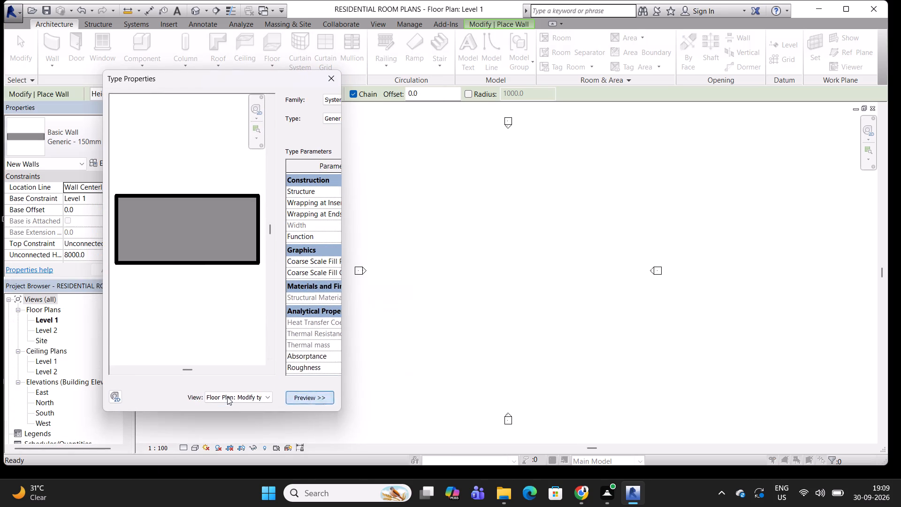
click(305, 121)
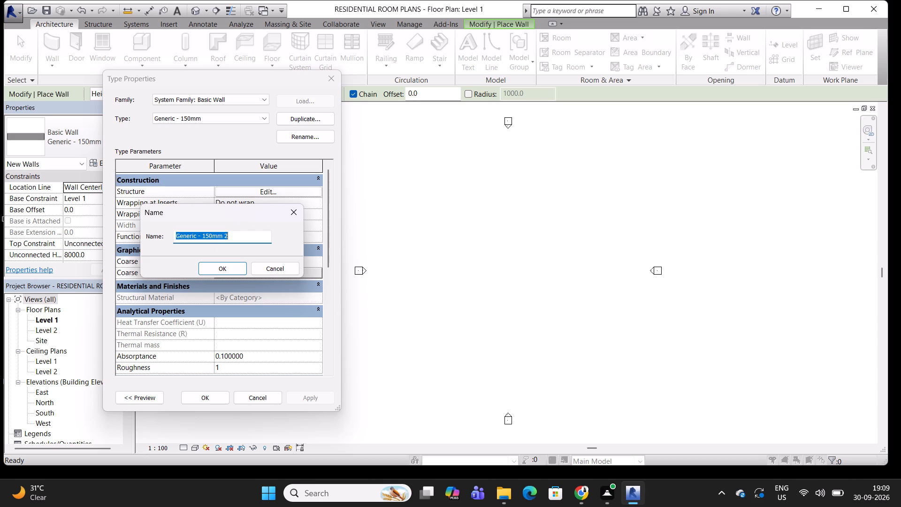
text(4.5")
key(space)
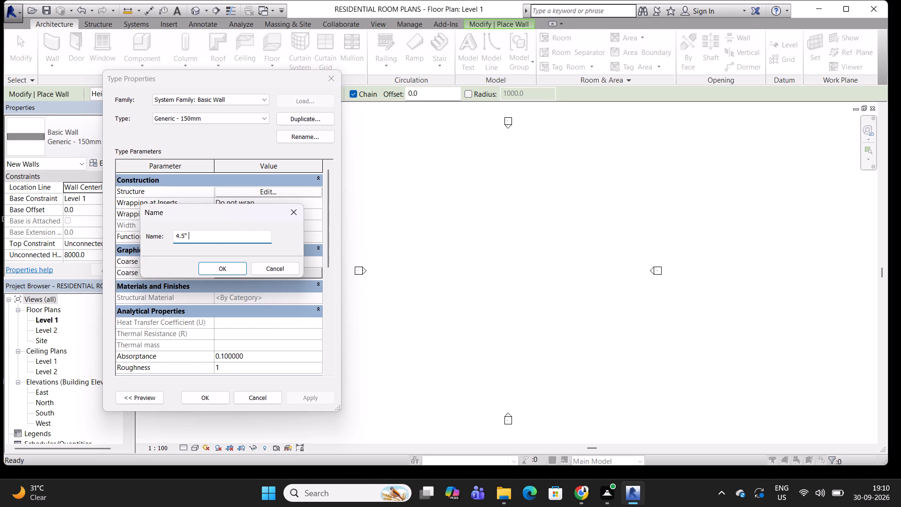
text(WALL)
key(Return)
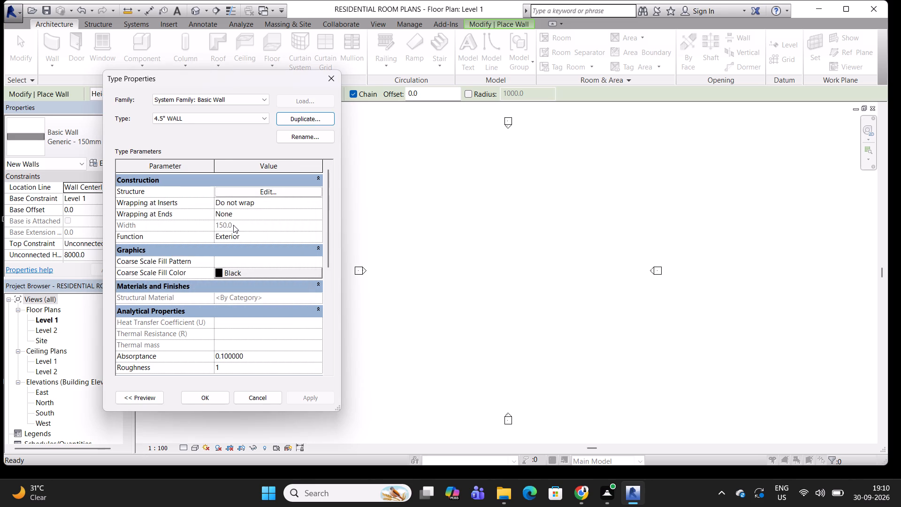
Open the 4.5" WALL layer assembly and set the Structure [1] layer's thickness to 115 mm.
click(255, 191)
click(240, 198)
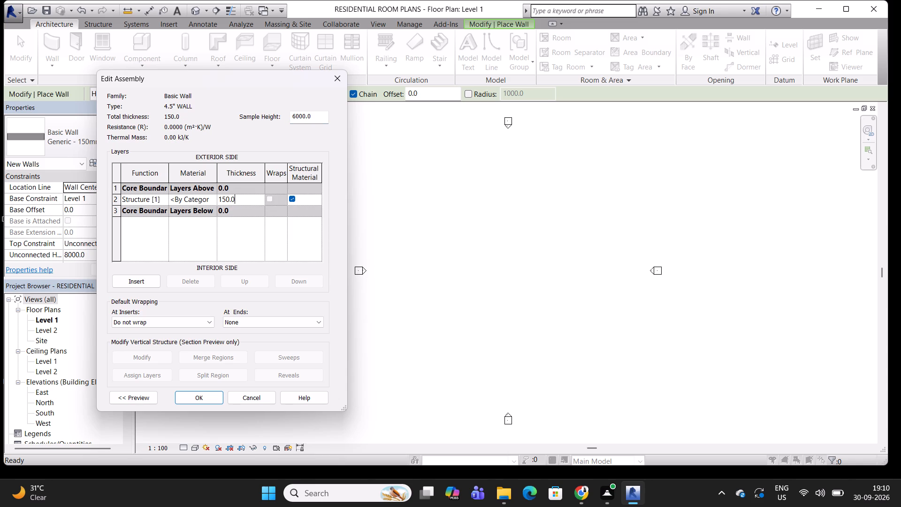
double_click(240, 198)
text(4.5")
key(Return)
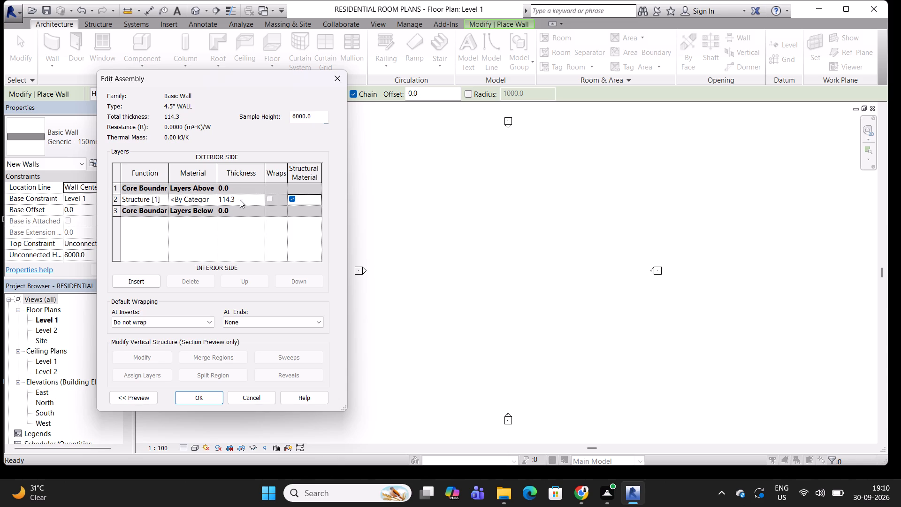
triple_click(240, 200)
text(115)
key(Return)
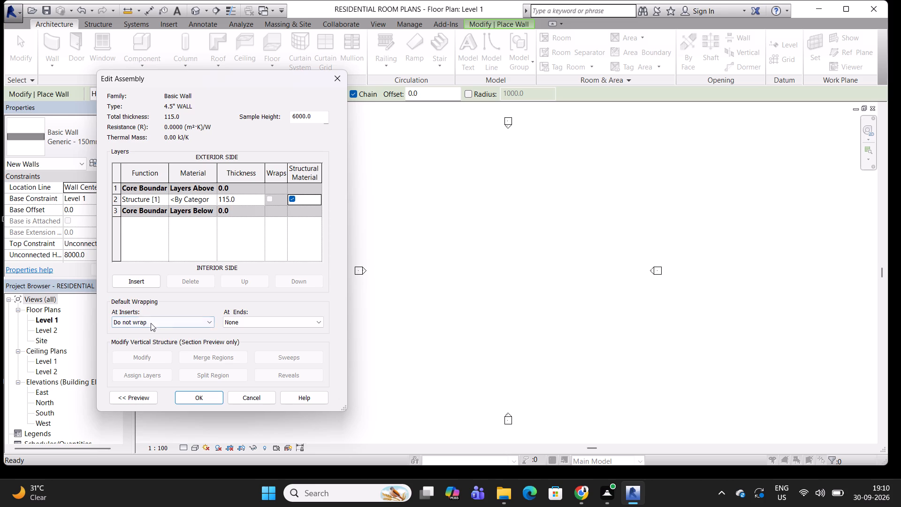
Insert two new layers in the assembly and move the 115 mm structure layer between them.
double_click(141, 284)
click(163, 200)
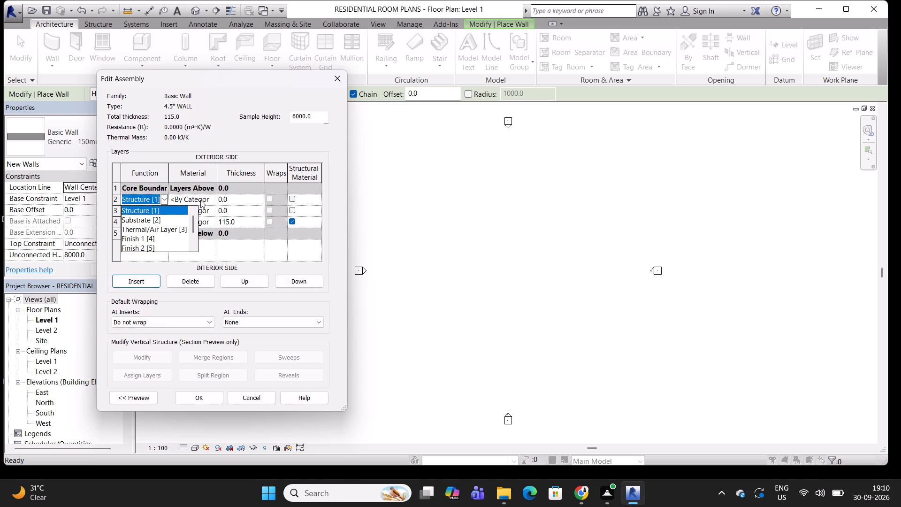
key(Escape)
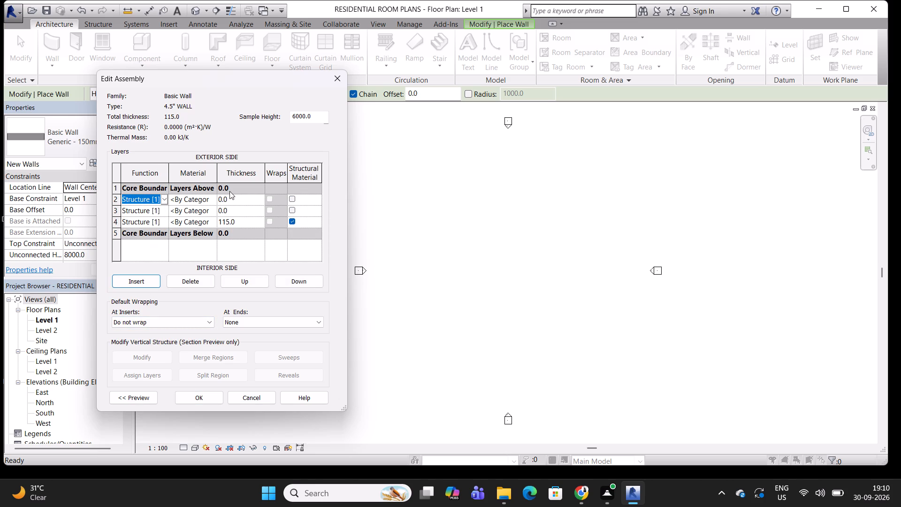
click(162, 222)
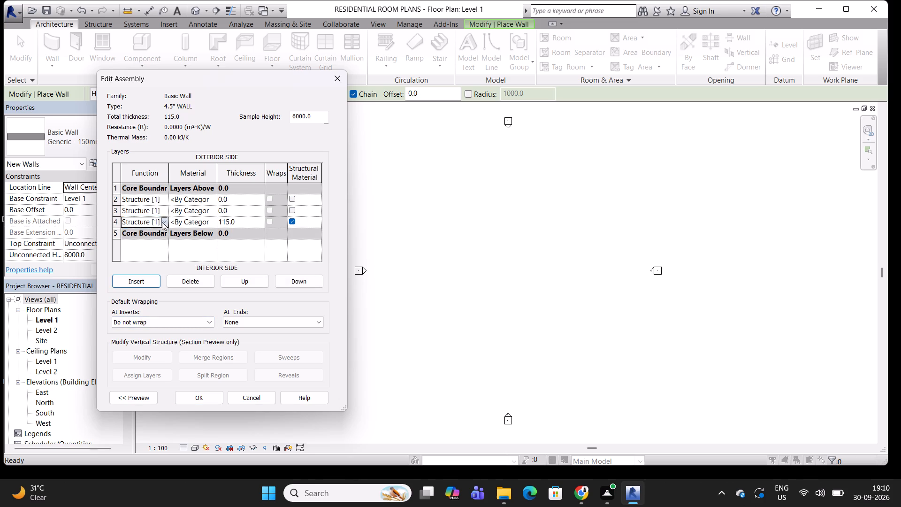
click(248, 278)
click(248, 277)
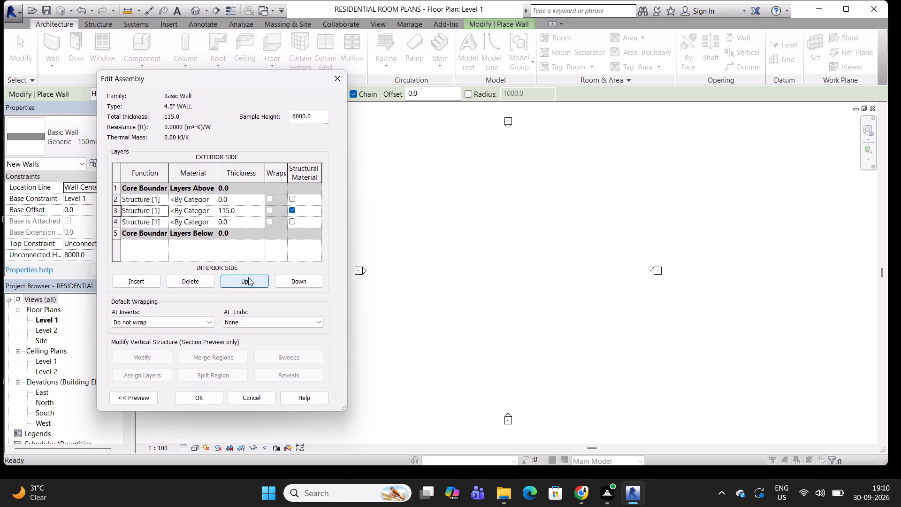
Set the exterior-side layer's function to Finish 1 [4] and the interior-side layer's function to Finish 2 [5].
triple_click(166, 198)
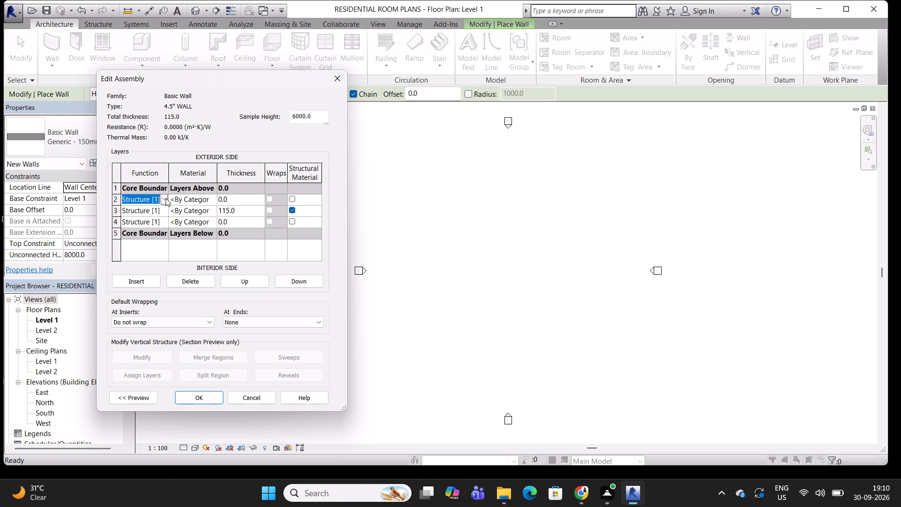
click(145, 237)
click(164, 221)
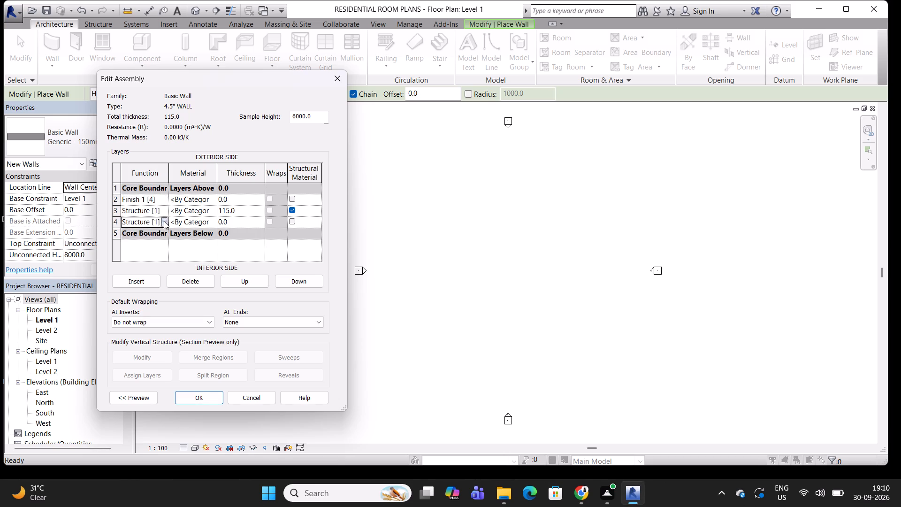
click(148, 268)
Set the thickness of both the Finish 1 [4] and Finish 2 [5] layers to 1".
click(237, 196)
text(1")
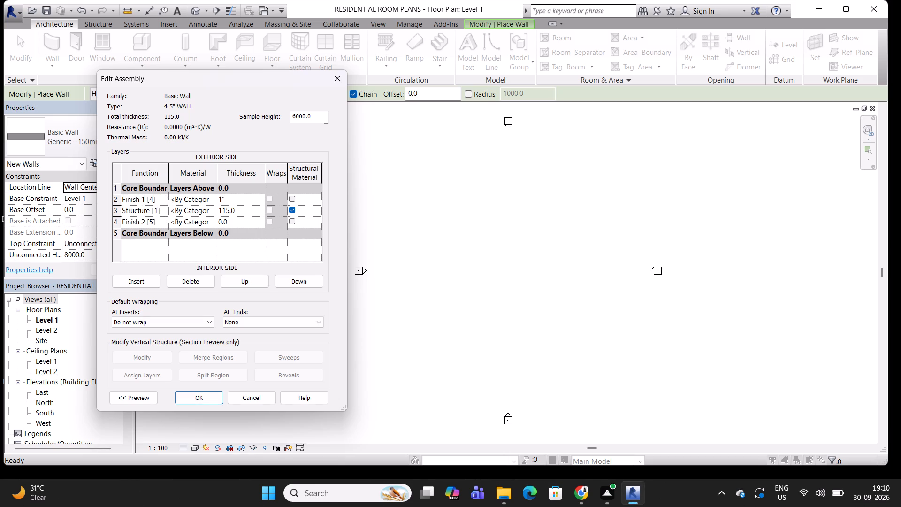
key(Return)
click(250, 221)
text(1")
key(Return)
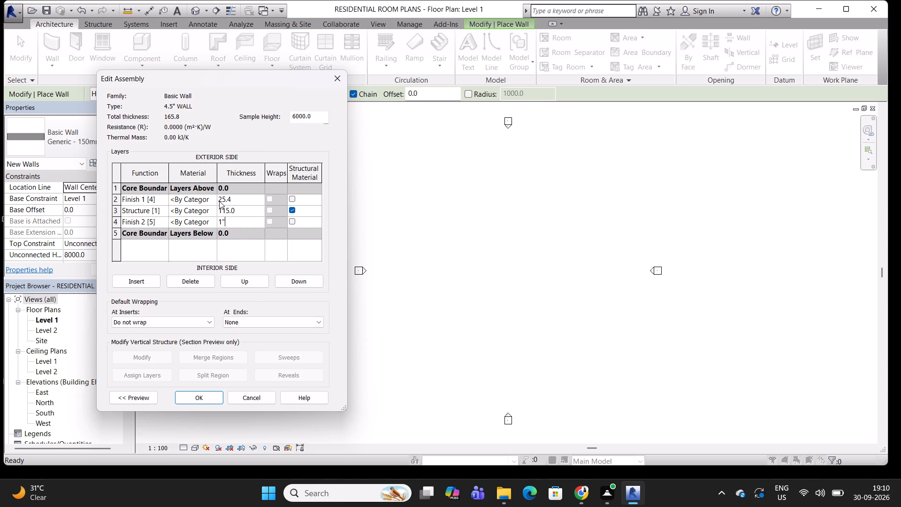
Assign the PLASTER OUTER material to the Finish 1 [4] layer.
click(214, 195)
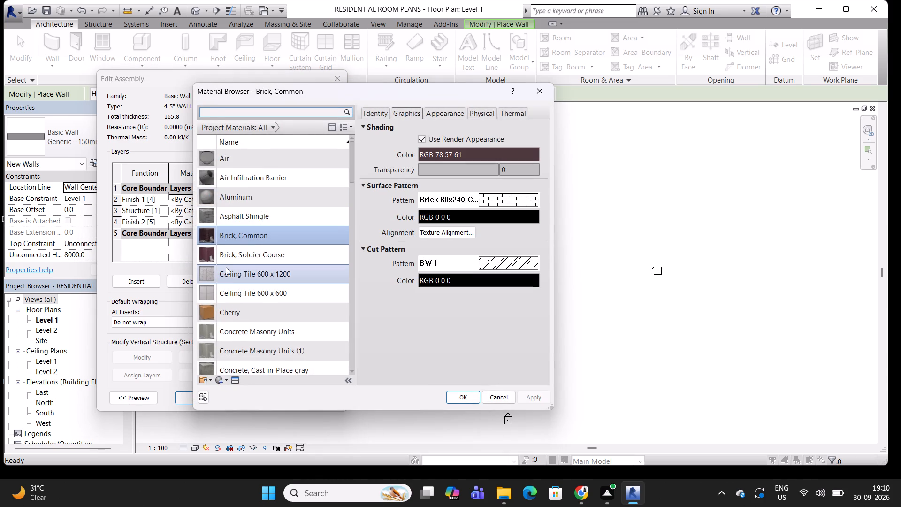
scroll(235, 274, down, 11)
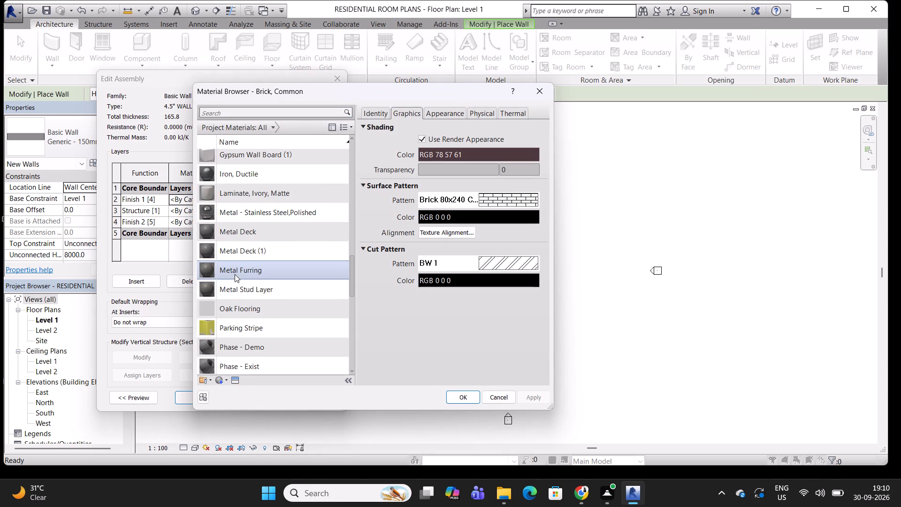
scroll(235, 274, down, 4)
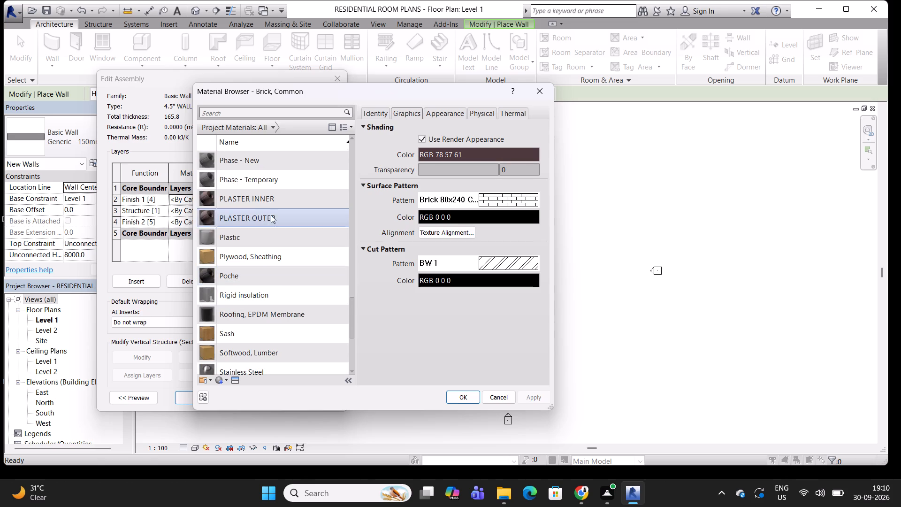
click(268, 216)
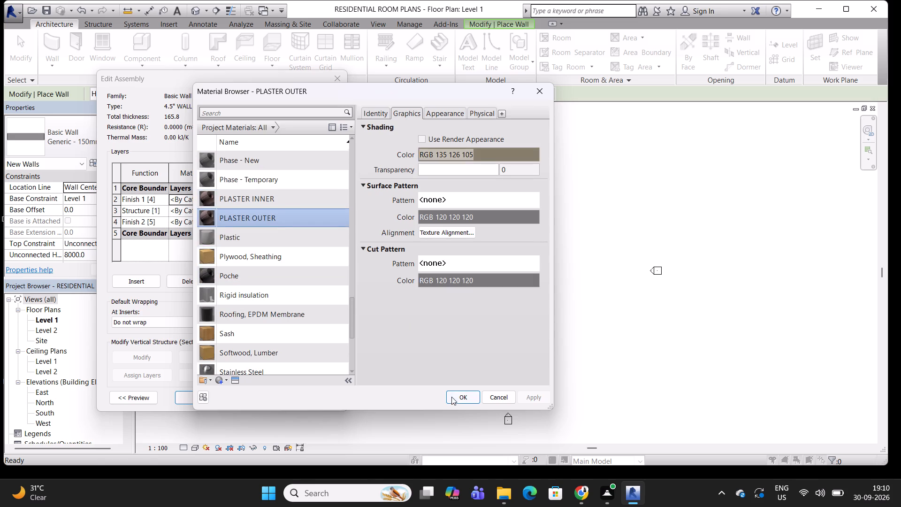
click(453, 397)
Assign the PLASTER INNER material to the Finish 2 [5] layer.
click(214, 223)
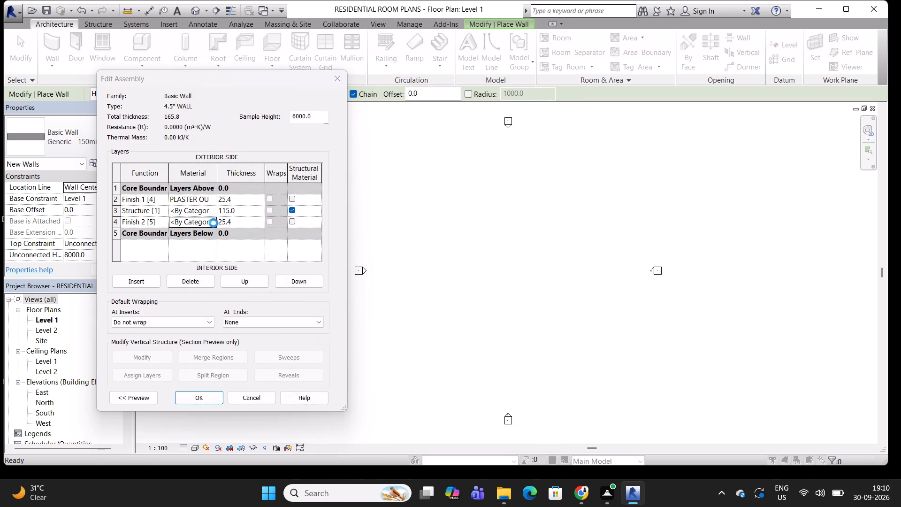
scroll(259, 255, down, 4)
scroll(259, 255, up, 3)
click(274, 204)
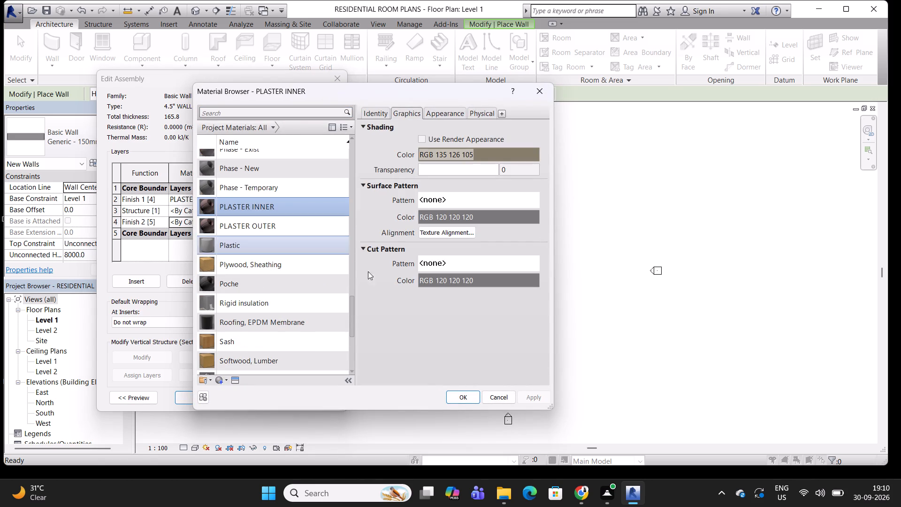
click(465, 405)
click(463, 397)
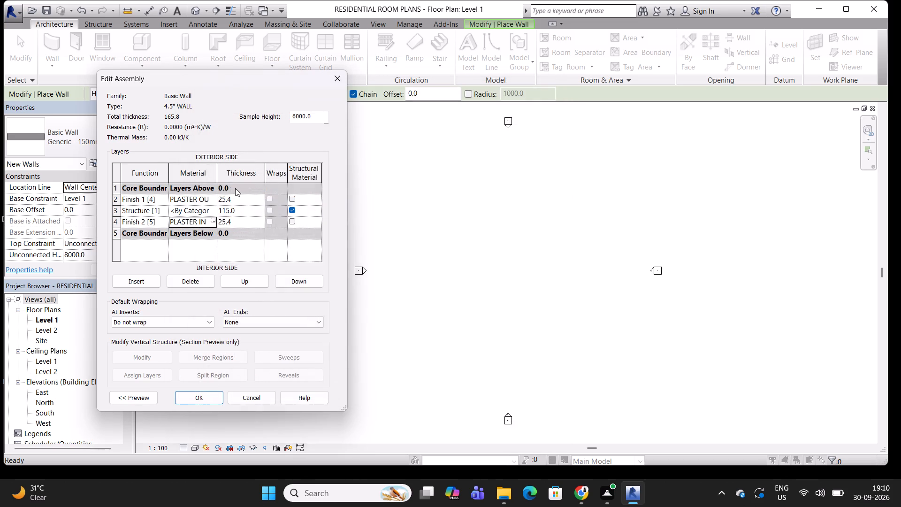
Assign the Brick, Soldier Course material to the 115 mm Structure [1] layer.
click(214, 207)
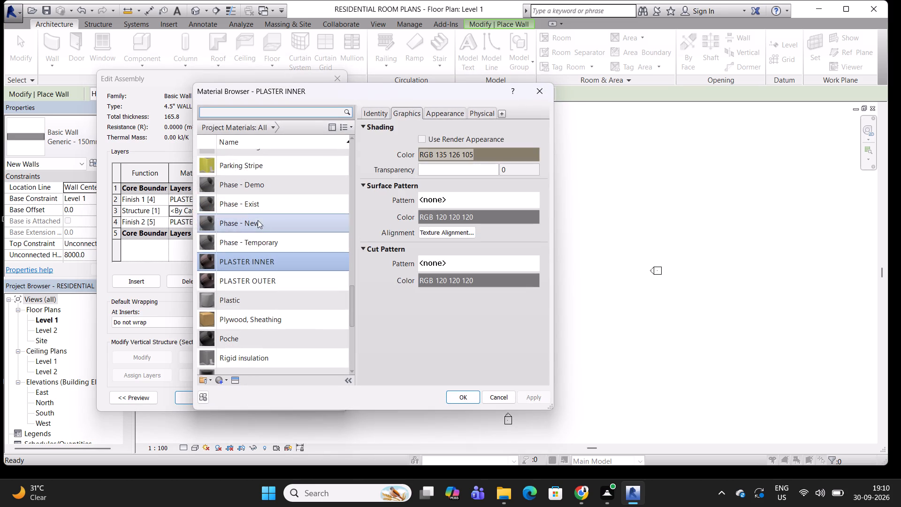
scroll(261, 241, up, 12)
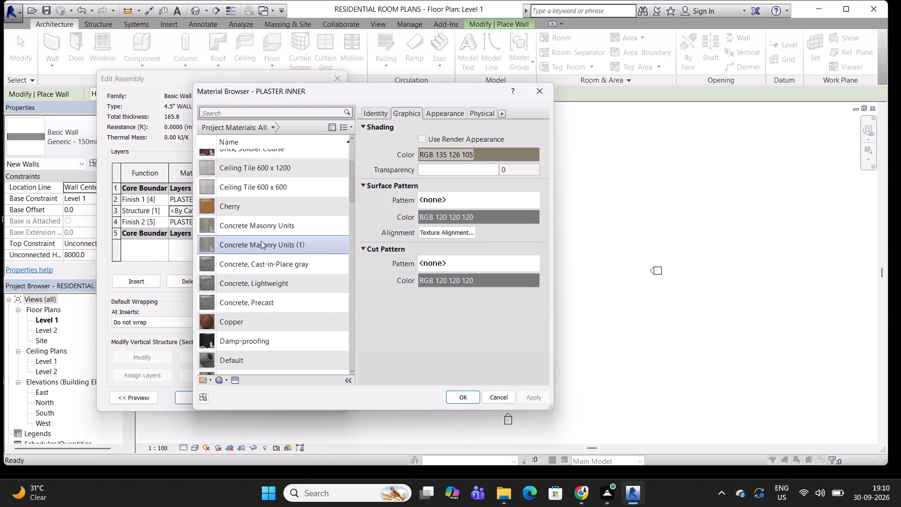
scroll(261, 241, up, 3)
scroll(261, 241, down, 4)
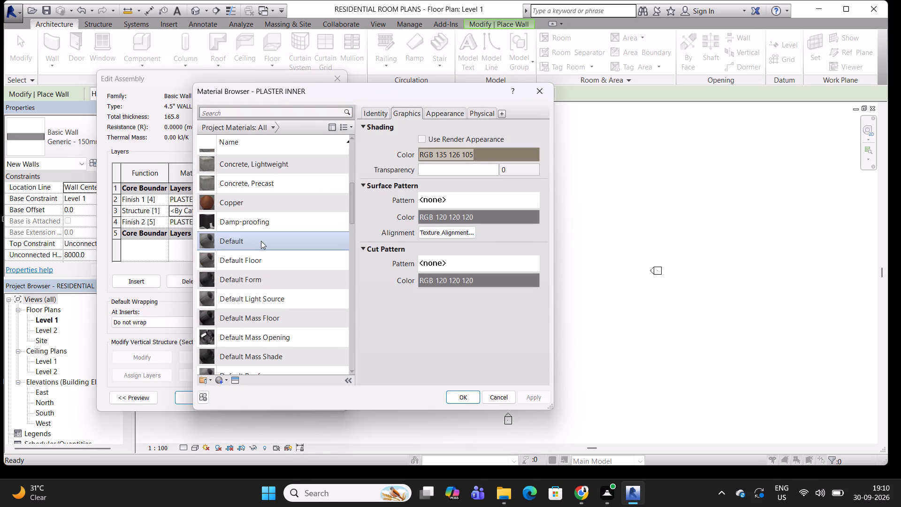
scroll(261, 241, up, 5)
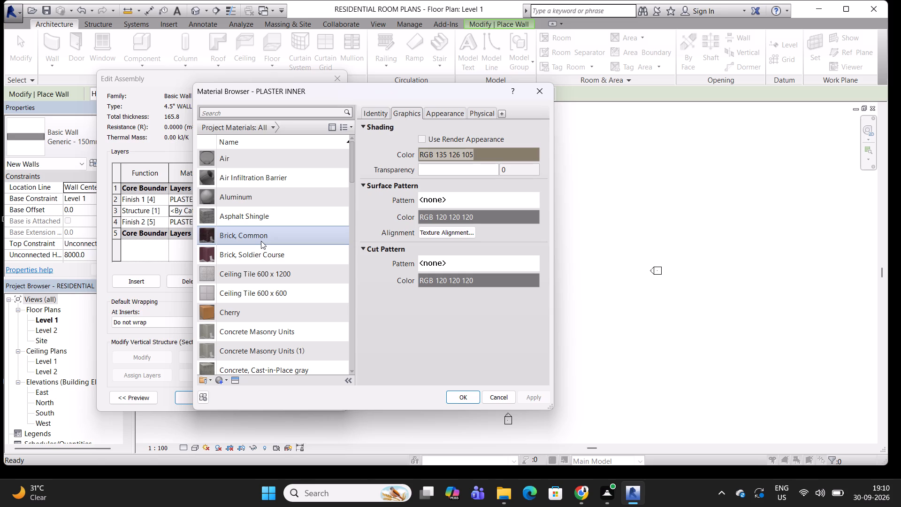
click(244, 248)
click(466, 396)
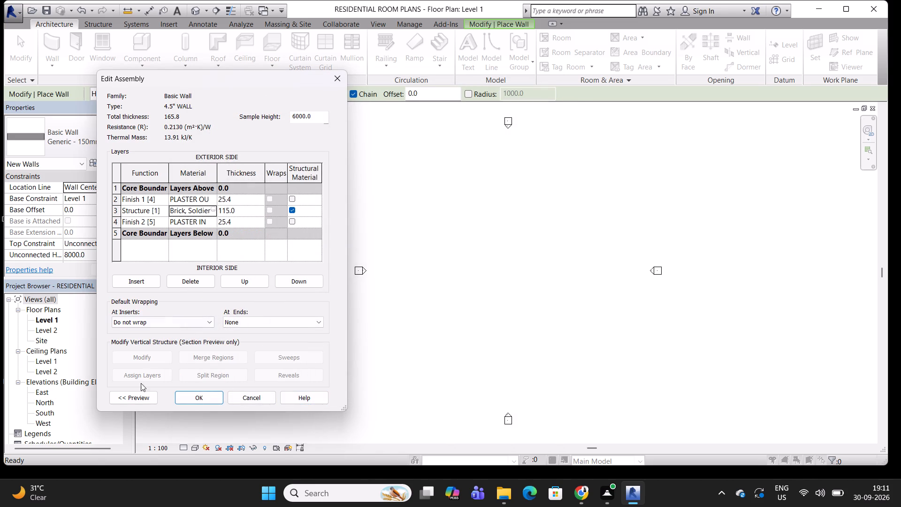
Show the section preview of the 4.5" WALL assembly and accept the wall type's layer definition.
click(127, 402)
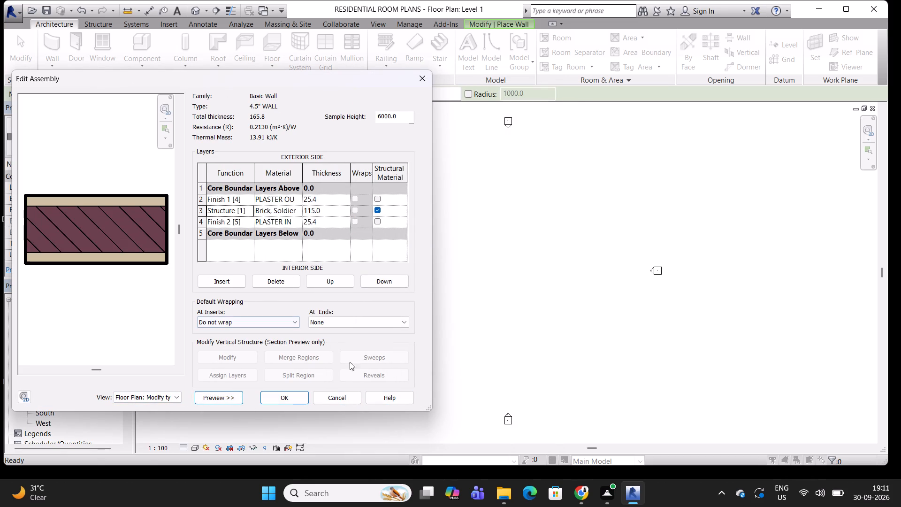
click(277, 396)
click(278, 399)
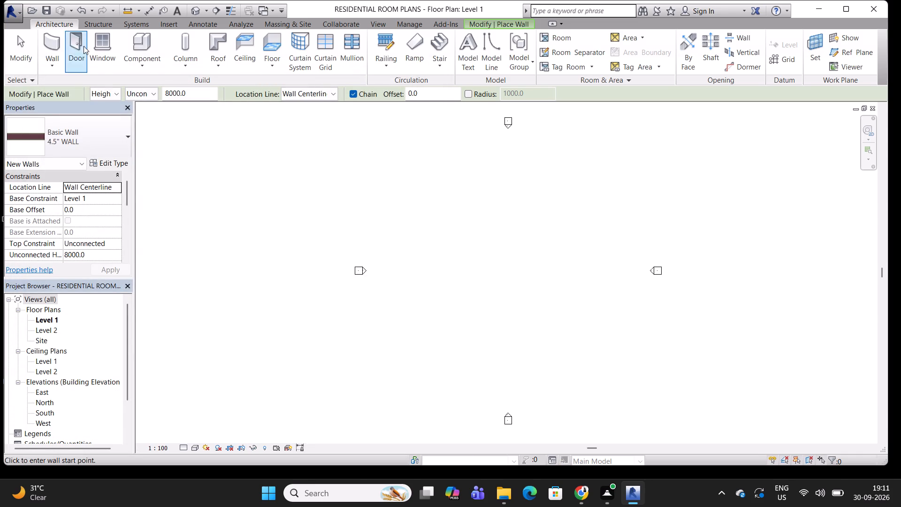
Choose the 9" WALL type for the new walls on the Level 1 floor plan.
scroll(372, 213, down, 8)
scroll(414, 212, down, 4)
middle_drag(418, 212, 394, 212)
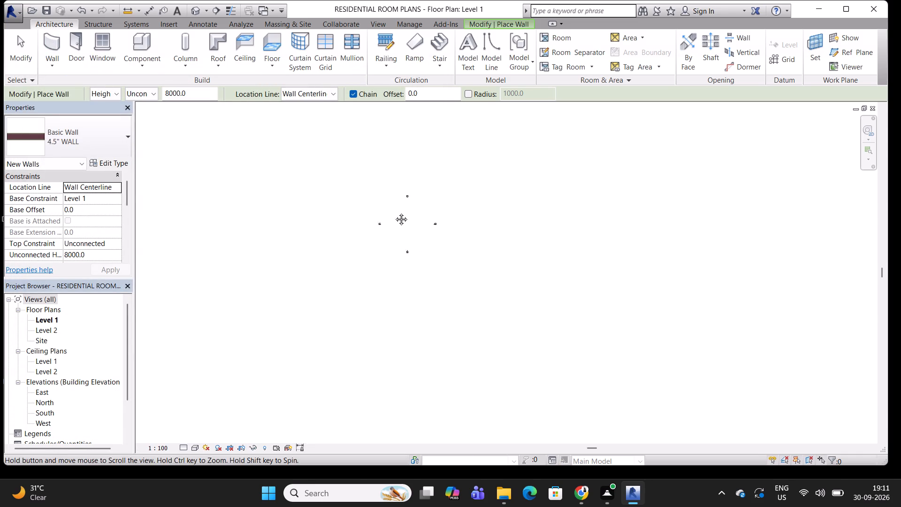
middle_drag(394, 212, 392, 212)
scroll(391, 207, up, 8)
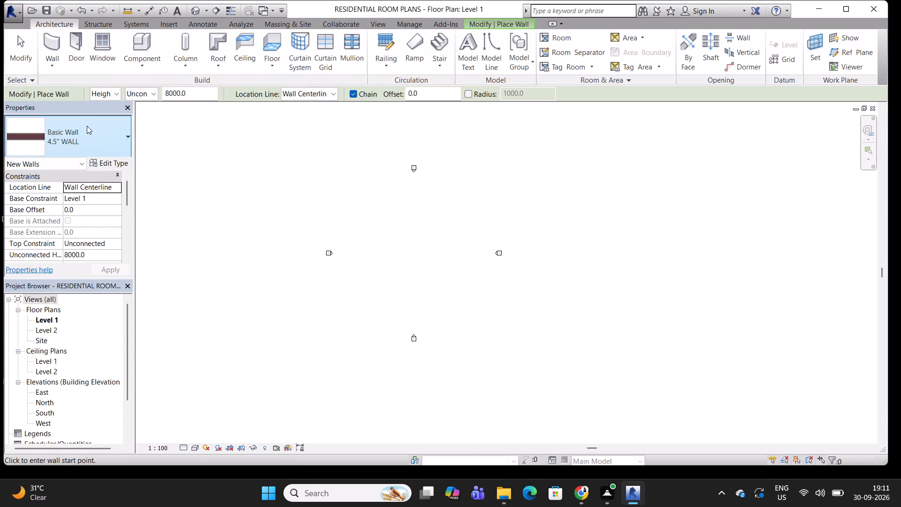
click(115, 137)
click(65, 218)
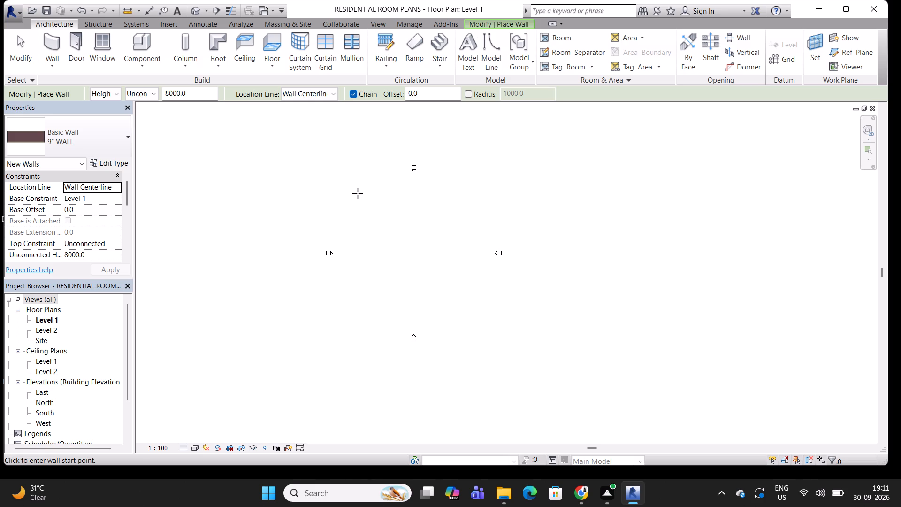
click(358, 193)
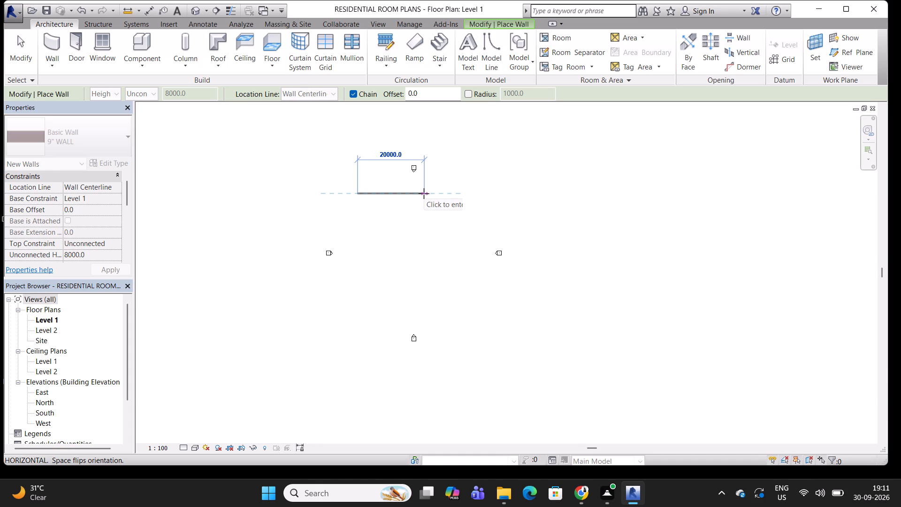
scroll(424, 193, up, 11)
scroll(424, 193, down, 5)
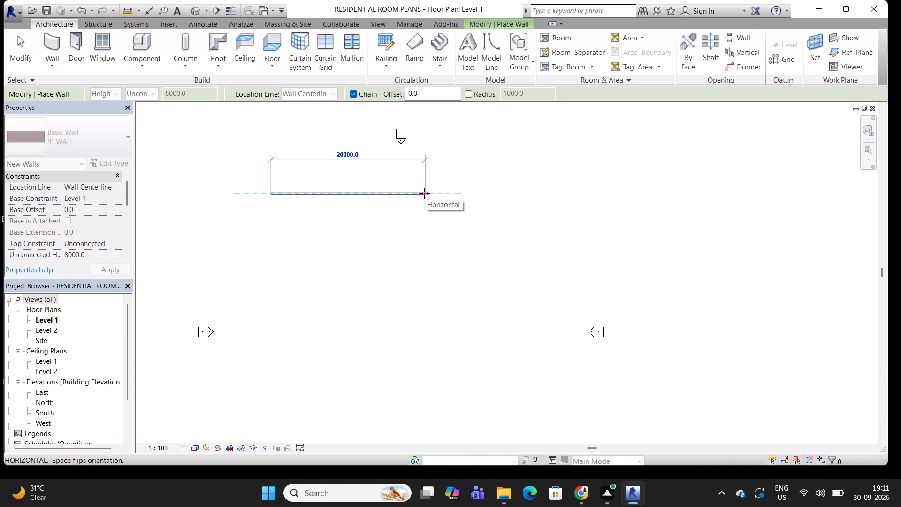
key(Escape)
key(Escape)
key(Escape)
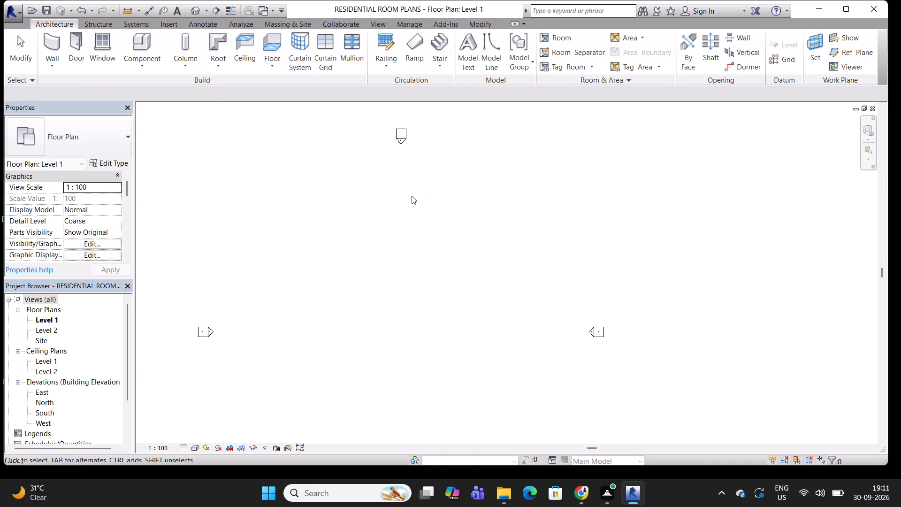
Set the project's length units to Feet and fractional inches.
text(UN)
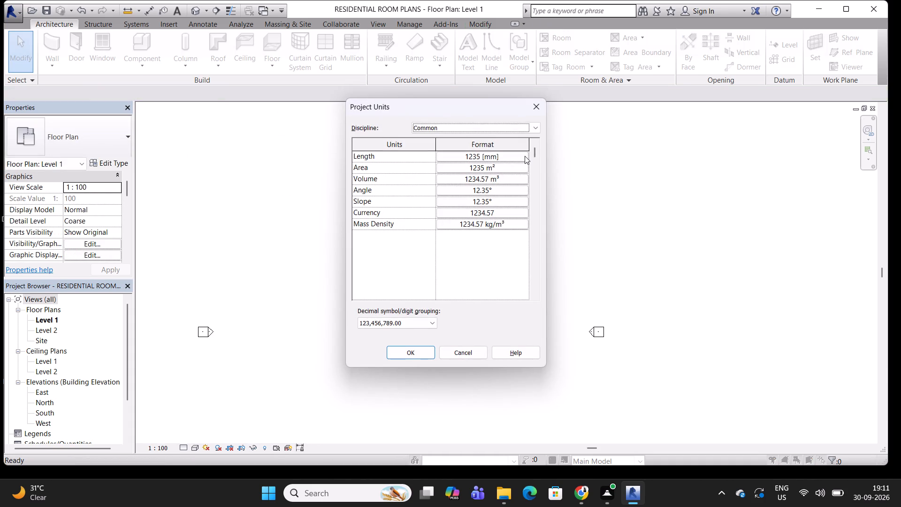
click(525, 156)
click(461, 173)
click(459, 190)
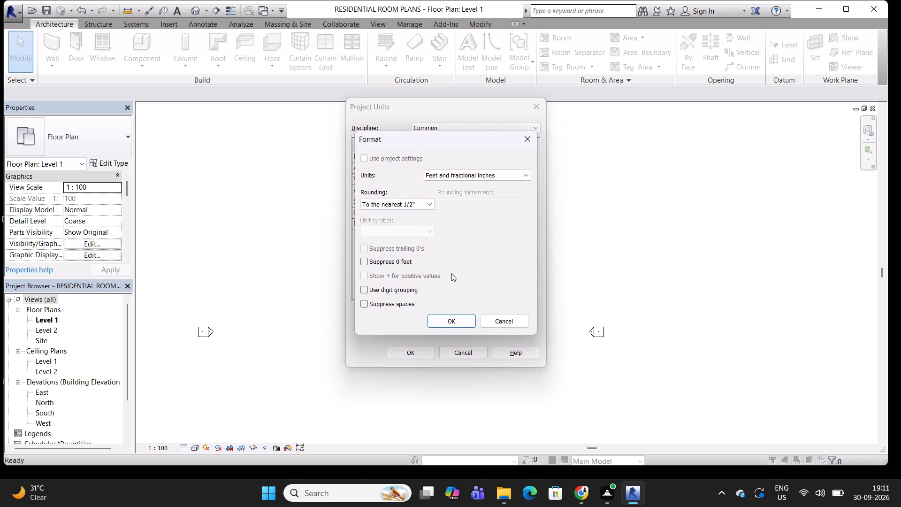
click(452, 317)
Set the project's area units to Square feet with the ft² symbol and apply the project units.
click(520, 169)
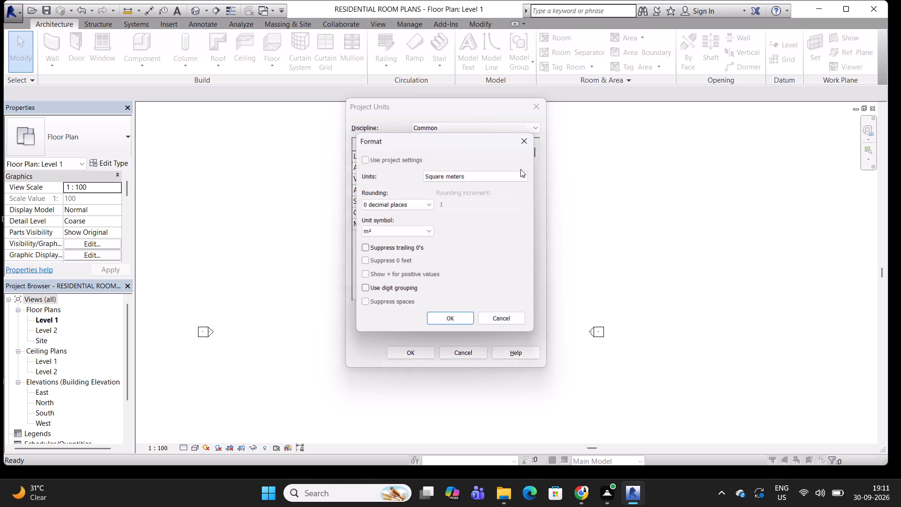
click(458, 172)
click(469, 187)
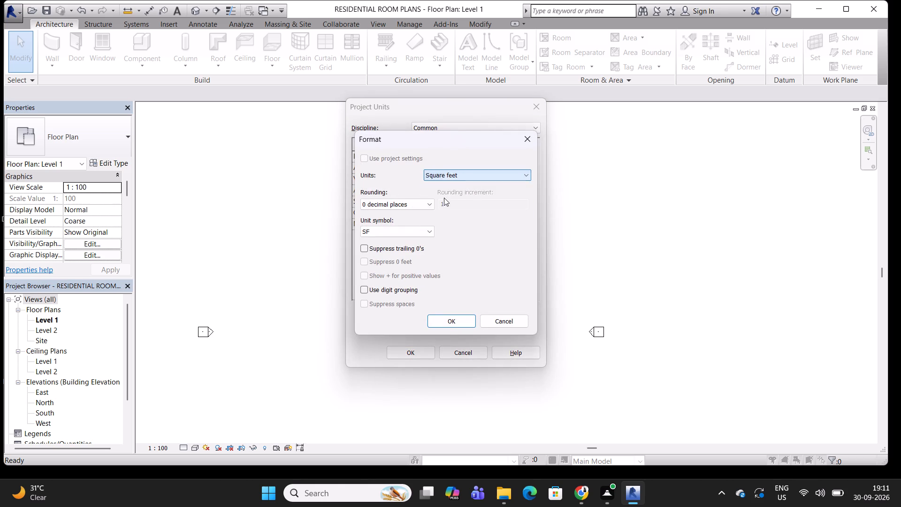
click(424, 231)
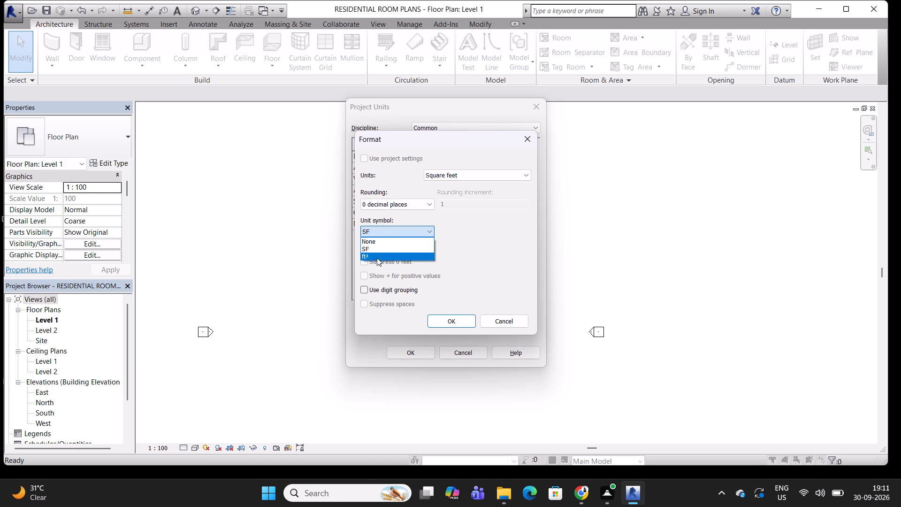
click(377, 258)
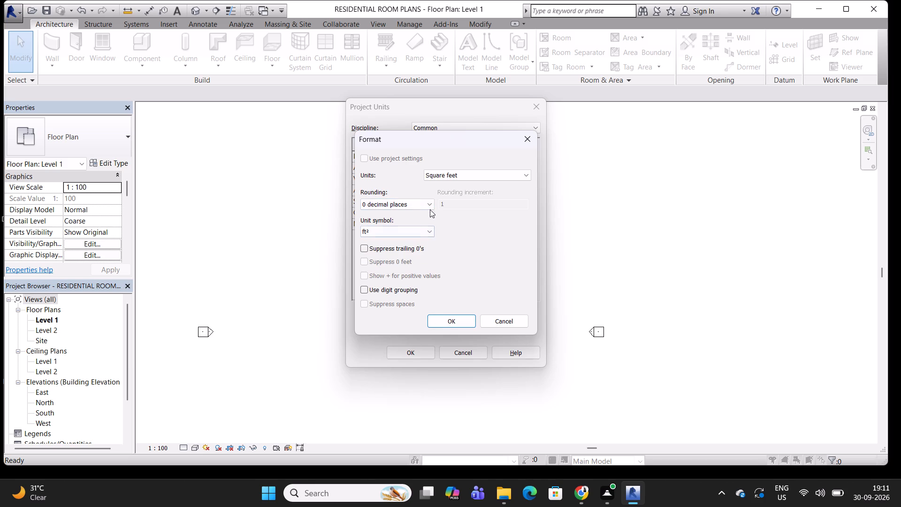
click(430, 207)
click(430, 207)
click(446, 315)
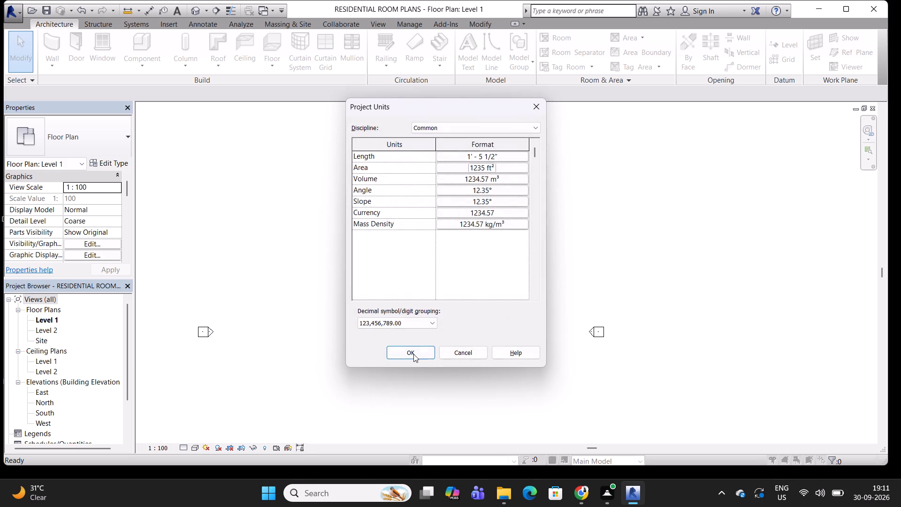
click(413, 354)
key(Escape)
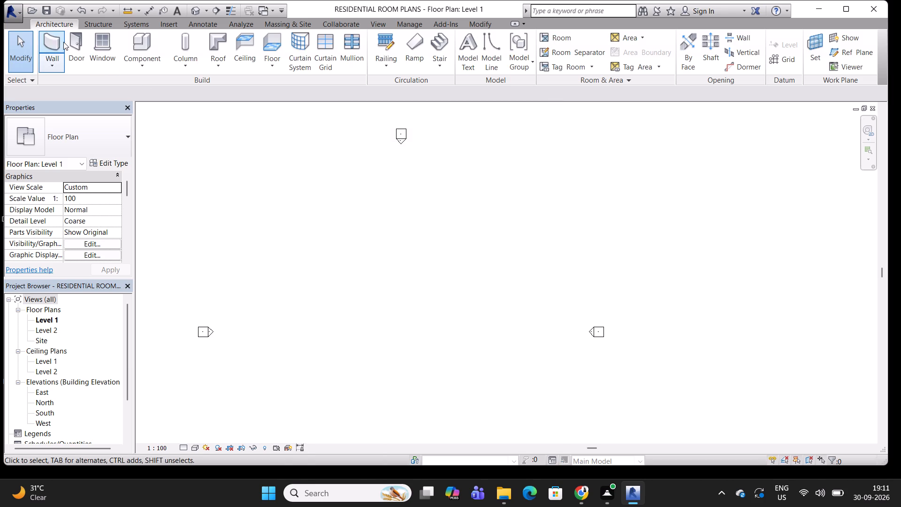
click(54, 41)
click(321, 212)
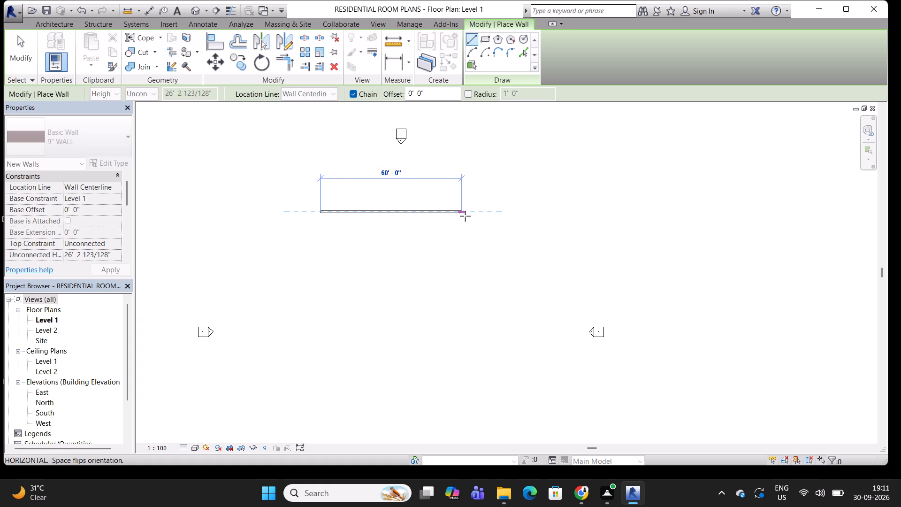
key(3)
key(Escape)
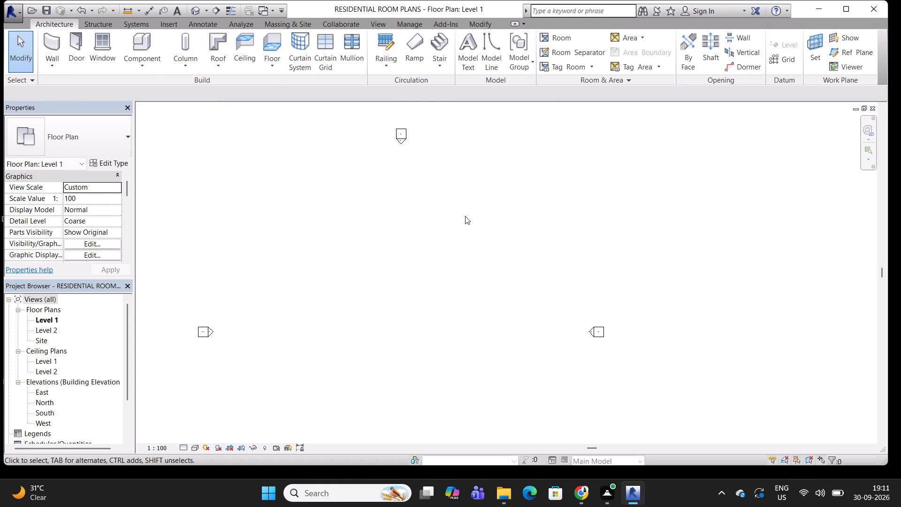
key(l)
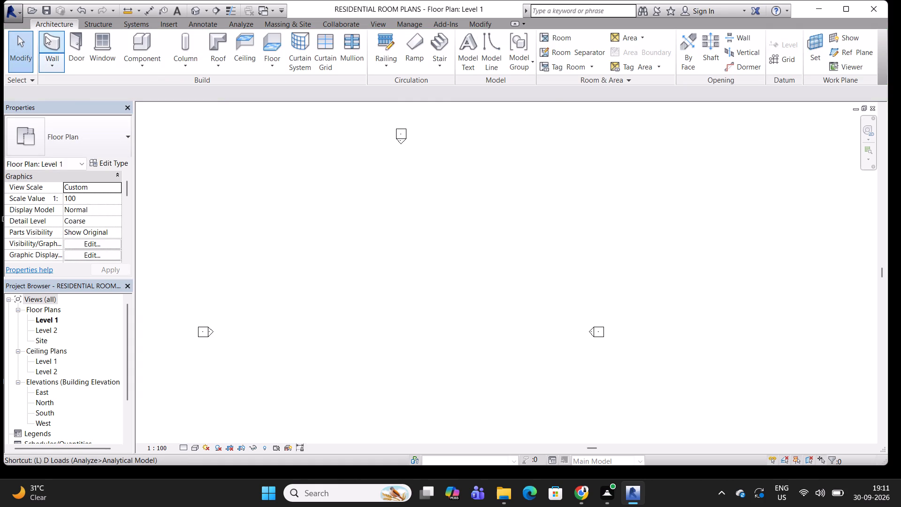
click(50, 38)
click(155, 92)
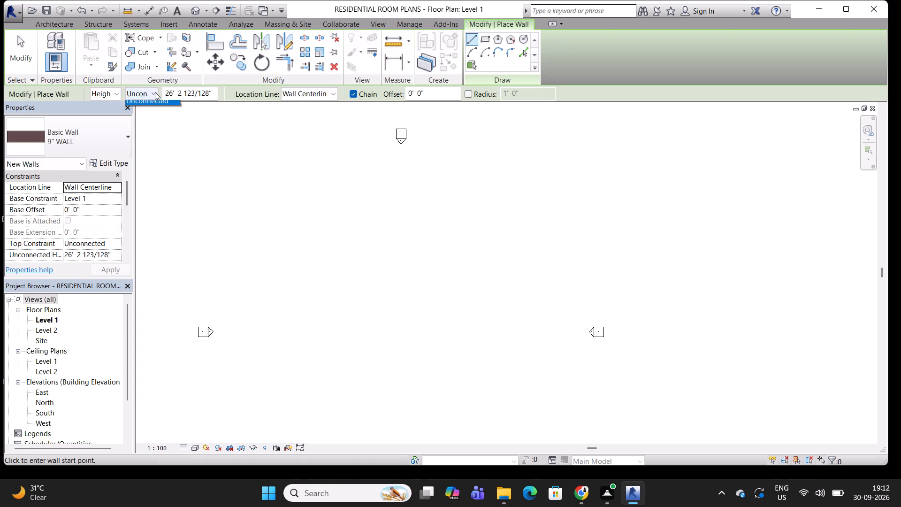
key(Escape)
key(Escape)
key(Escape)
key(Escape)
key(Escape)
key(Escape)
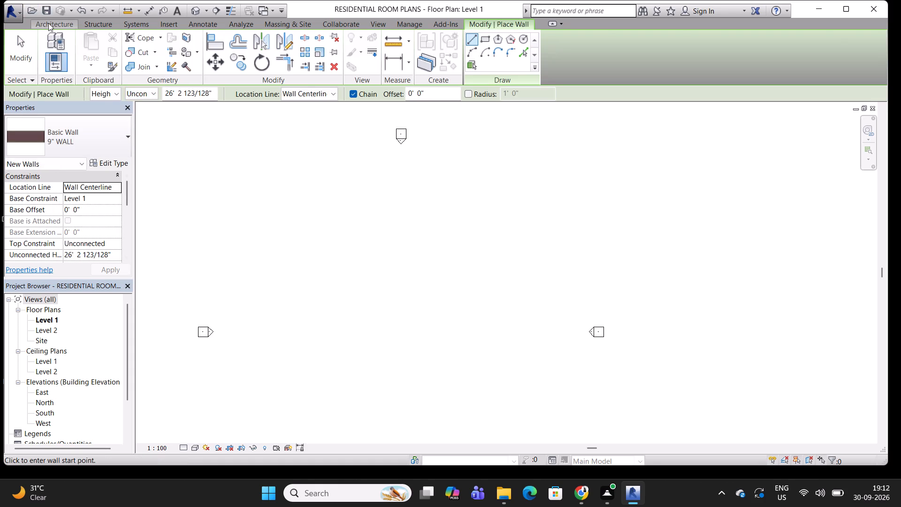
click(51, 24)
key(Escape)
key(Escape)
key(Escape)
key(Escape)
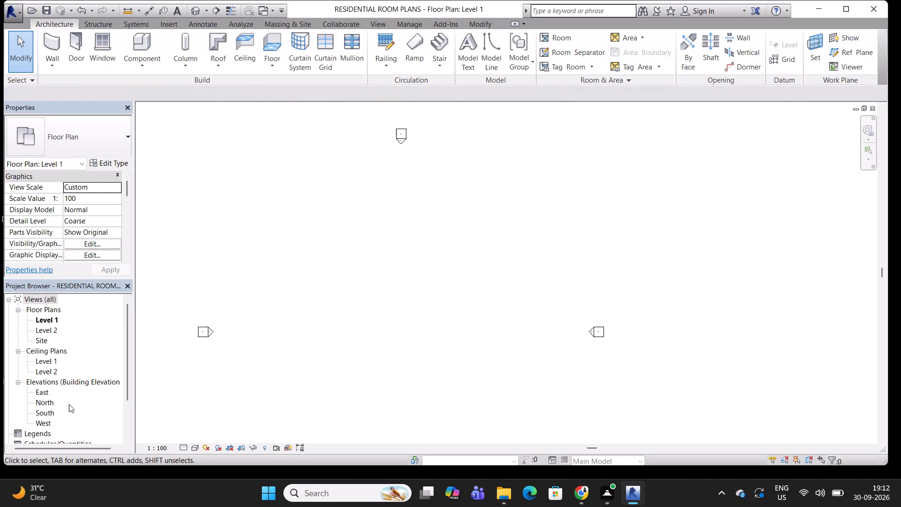
Open the East building elevation.
double_click(40, 390)
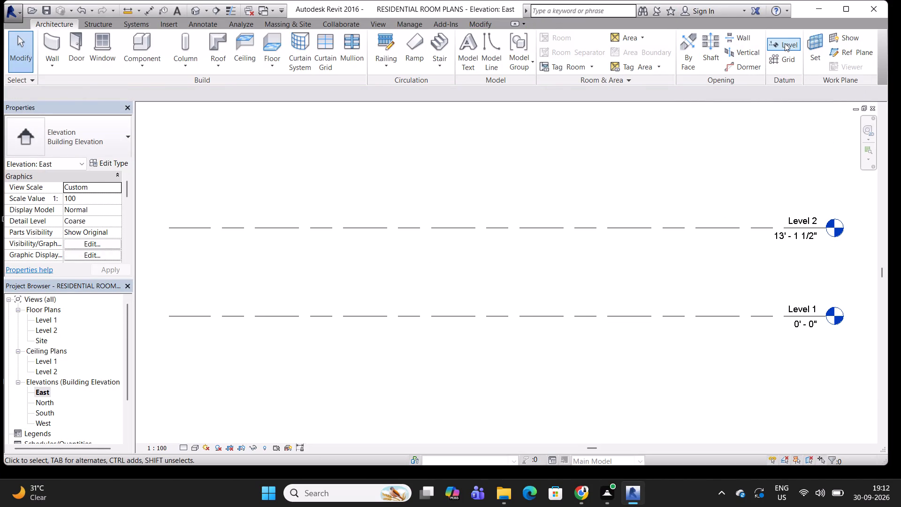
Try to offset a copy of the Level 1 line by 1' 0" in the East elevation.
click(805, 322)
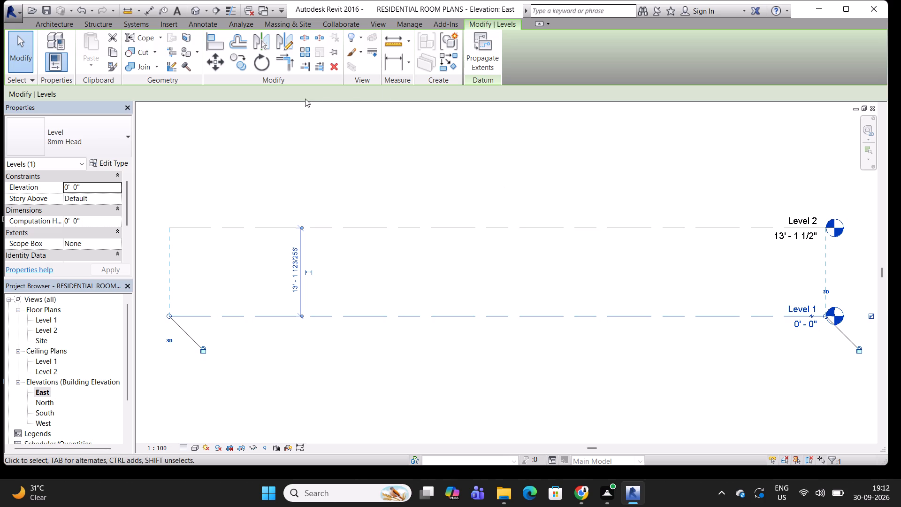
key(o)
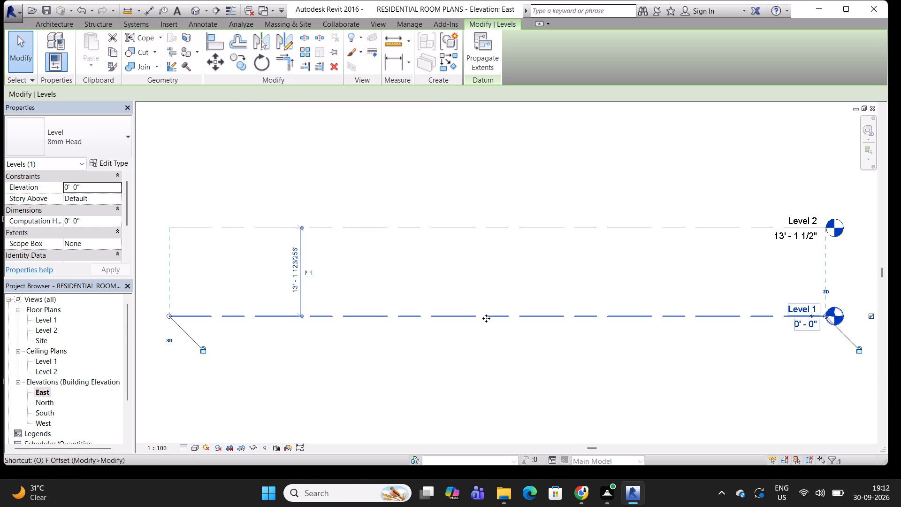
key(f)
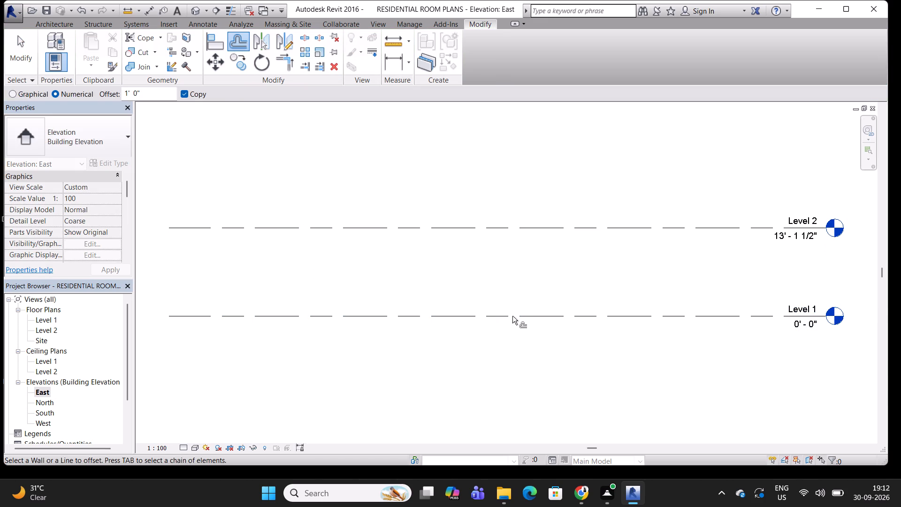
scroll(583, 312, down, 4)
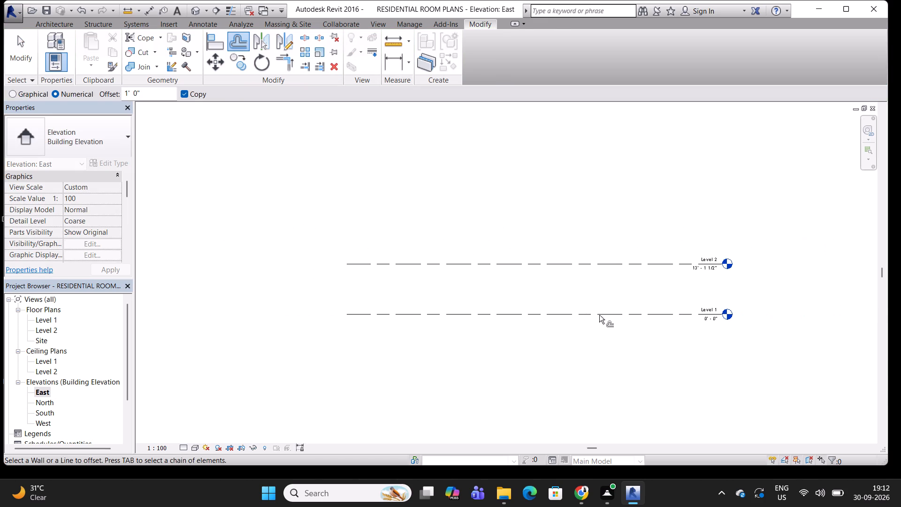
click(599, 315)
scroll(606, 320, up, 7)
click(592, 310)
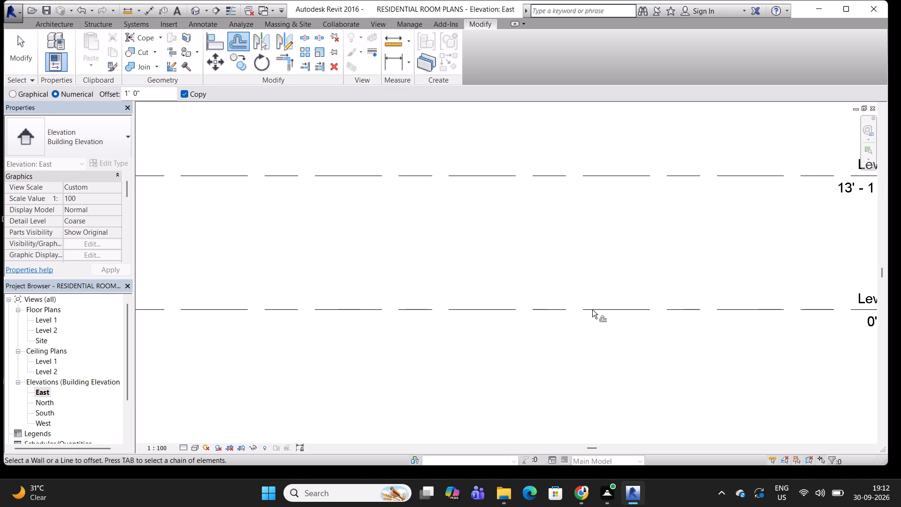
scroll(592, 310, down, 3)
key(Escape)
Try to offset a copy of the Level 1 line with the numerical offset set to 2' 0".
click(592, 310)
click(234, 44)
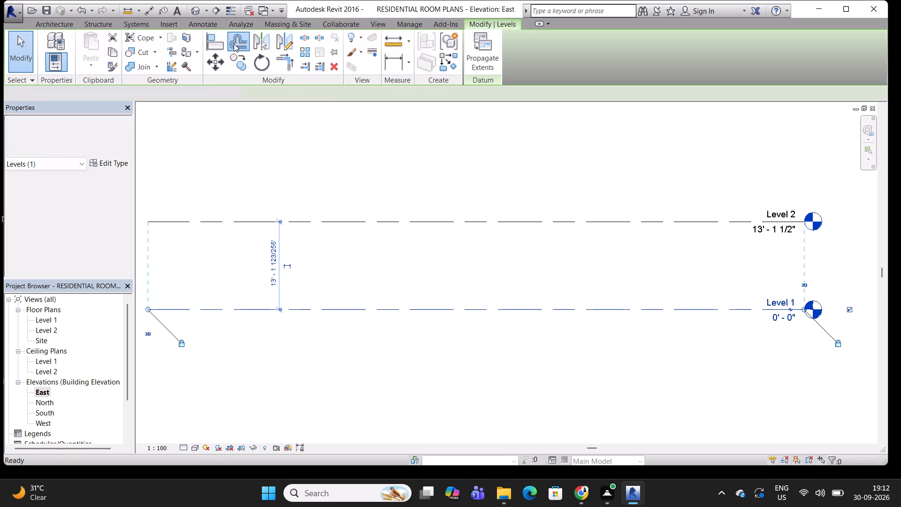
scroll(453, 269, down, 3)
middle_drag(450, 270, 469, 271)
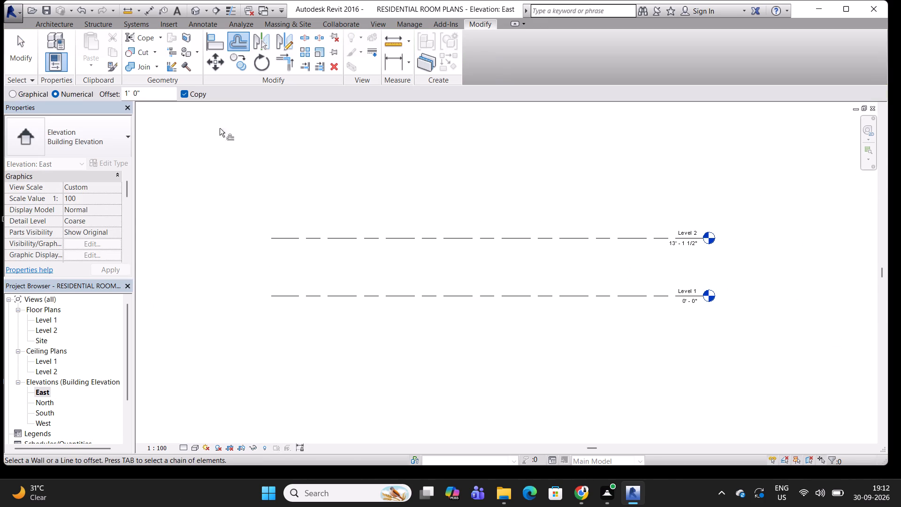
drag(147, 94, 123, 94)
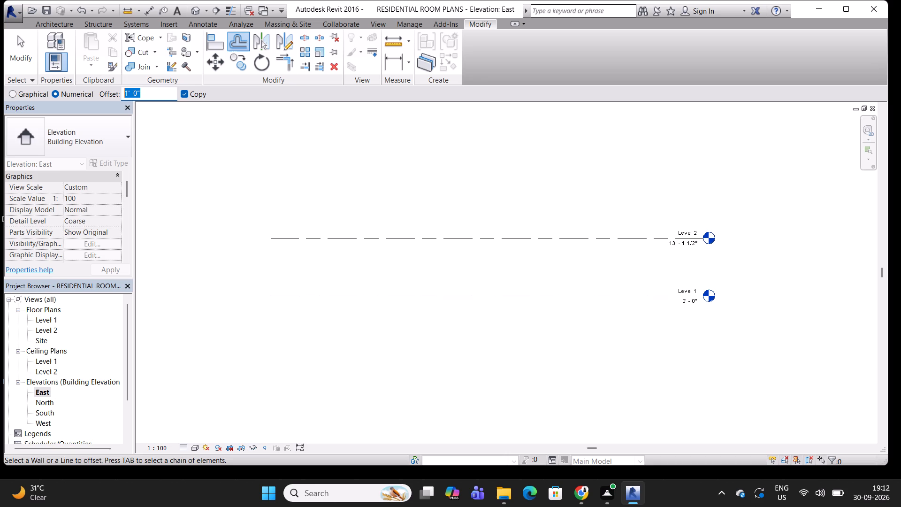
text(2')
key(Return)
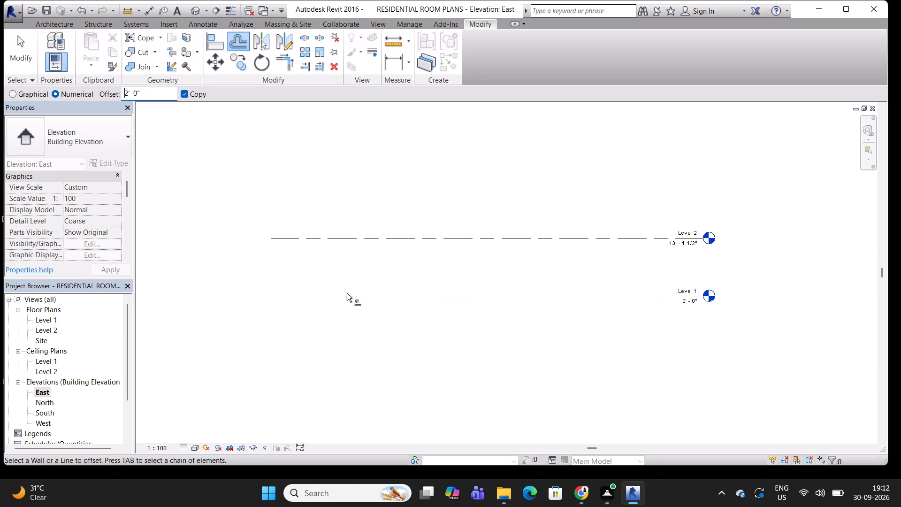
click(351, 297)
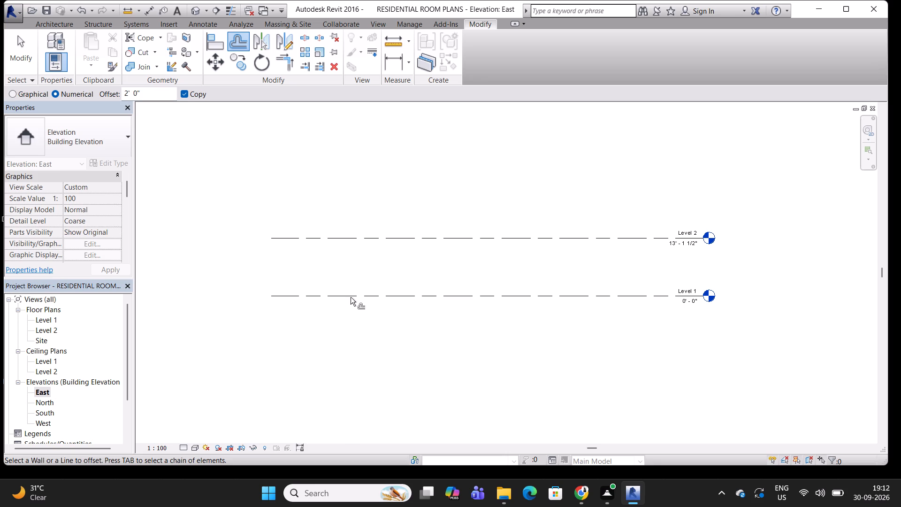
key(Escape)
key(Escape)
Unlock the alignment constraint at the level-head end of the Level 1 line.
click(359, 296)
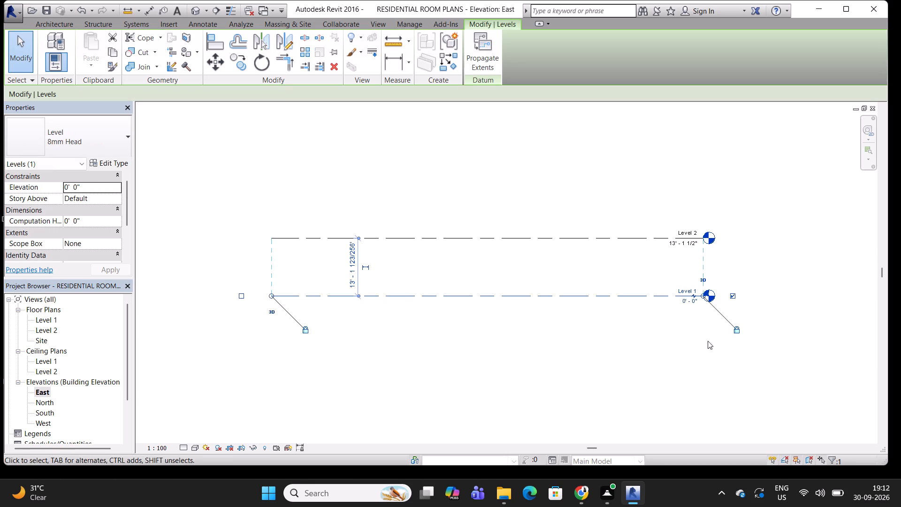
click(735, 329)
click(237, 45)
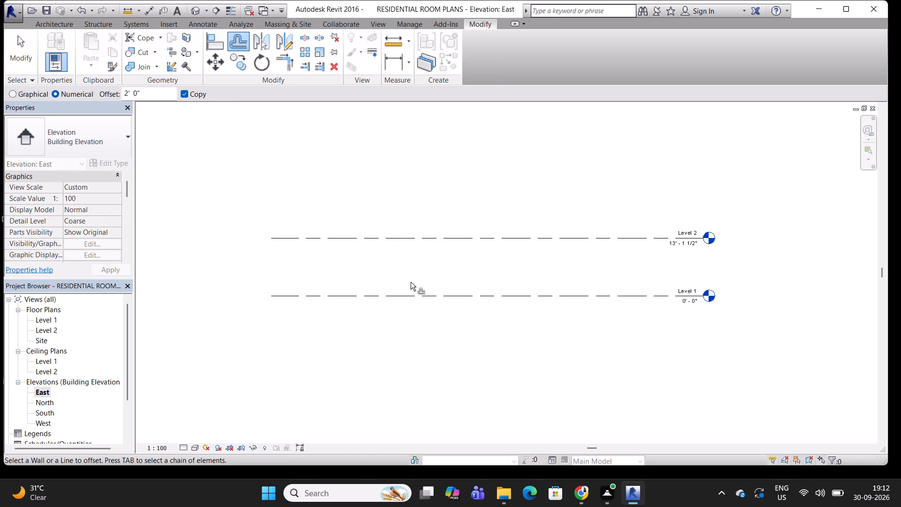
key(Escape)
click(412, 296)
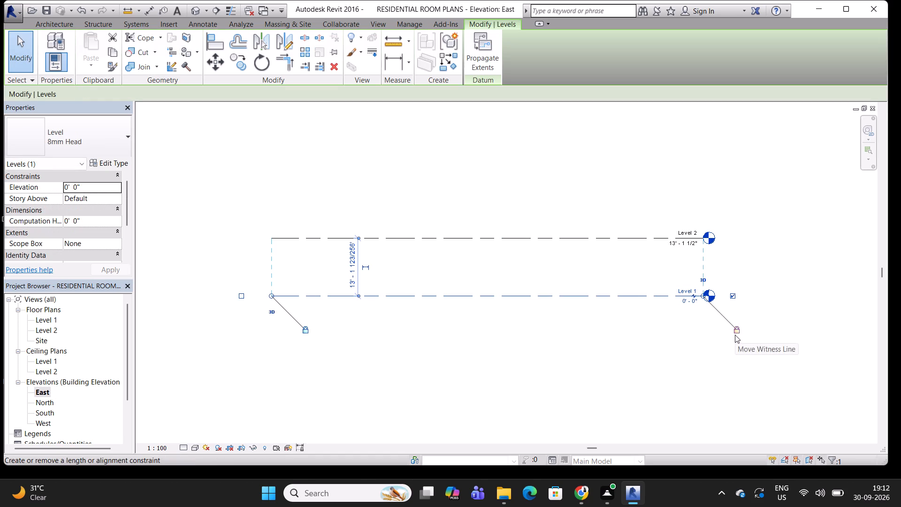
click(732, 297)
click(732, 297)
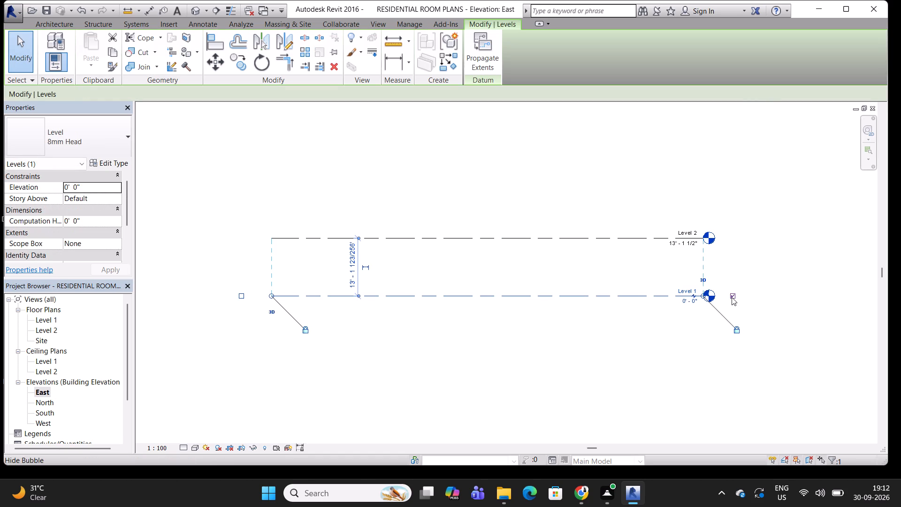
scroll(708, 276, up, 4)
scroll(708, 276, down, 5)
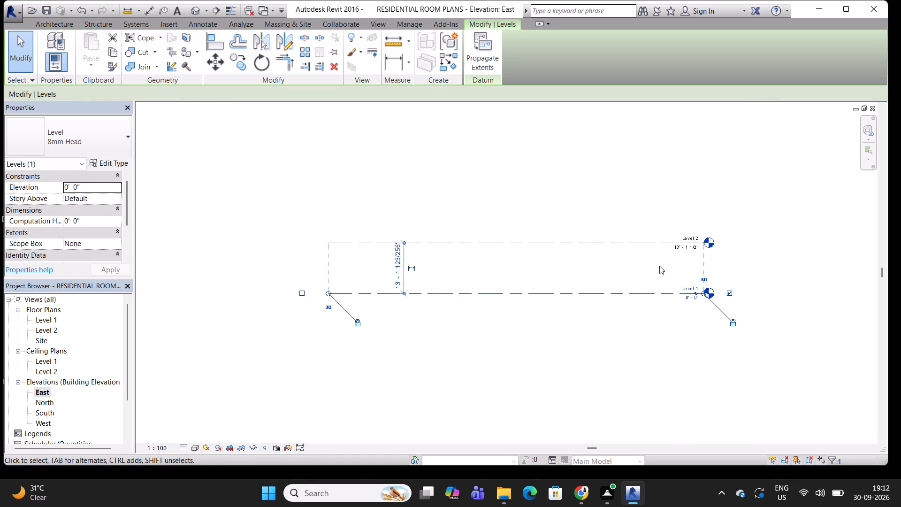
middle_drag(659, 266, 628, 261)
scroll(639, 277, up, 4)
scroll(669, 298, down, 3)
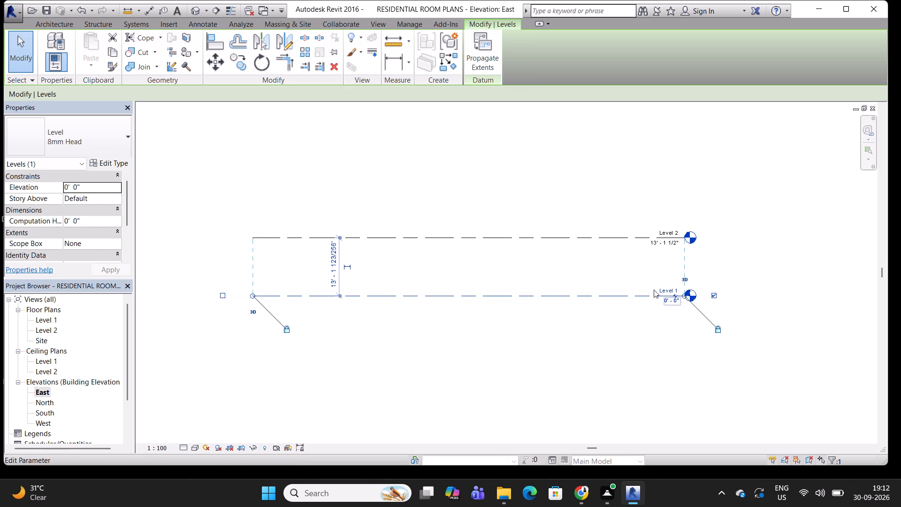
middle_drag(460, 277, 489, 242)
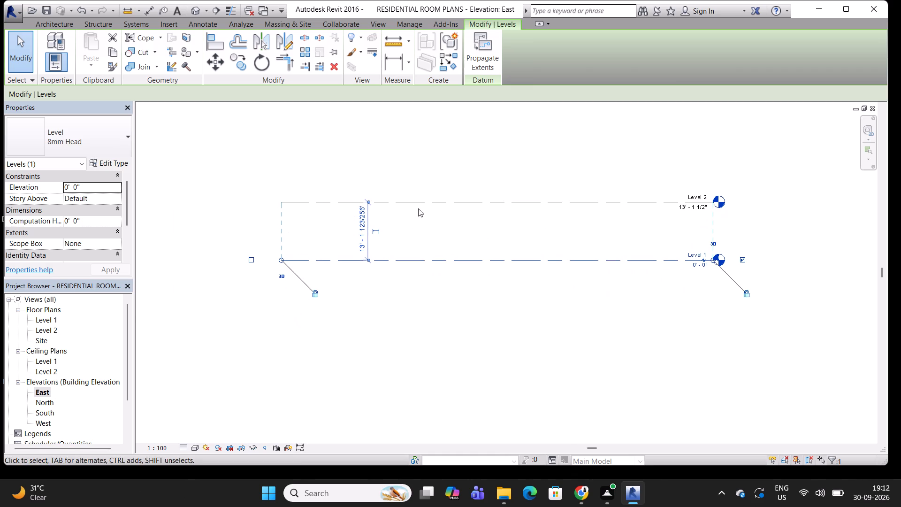
Delete the Level 2 line in the East elevation together with its associated views.
key(Escape)
click(435, 203)
key(Delete)
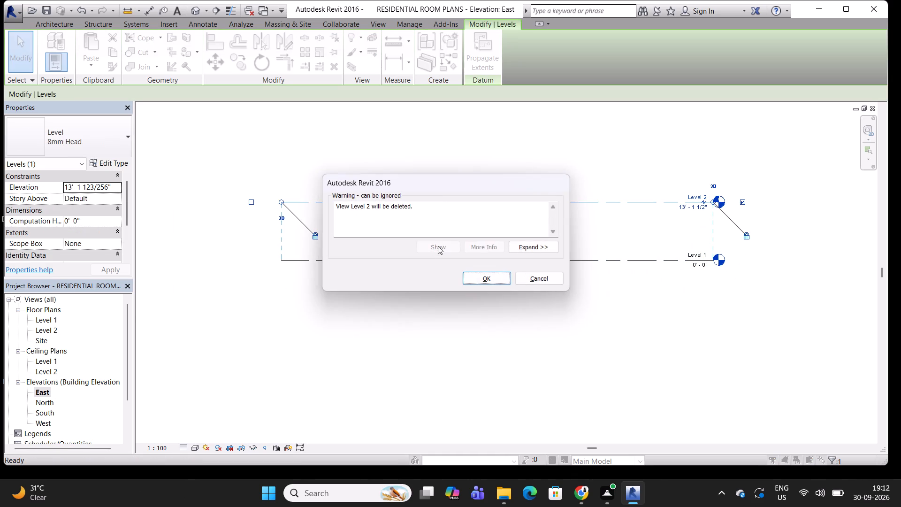
click(478, 277)
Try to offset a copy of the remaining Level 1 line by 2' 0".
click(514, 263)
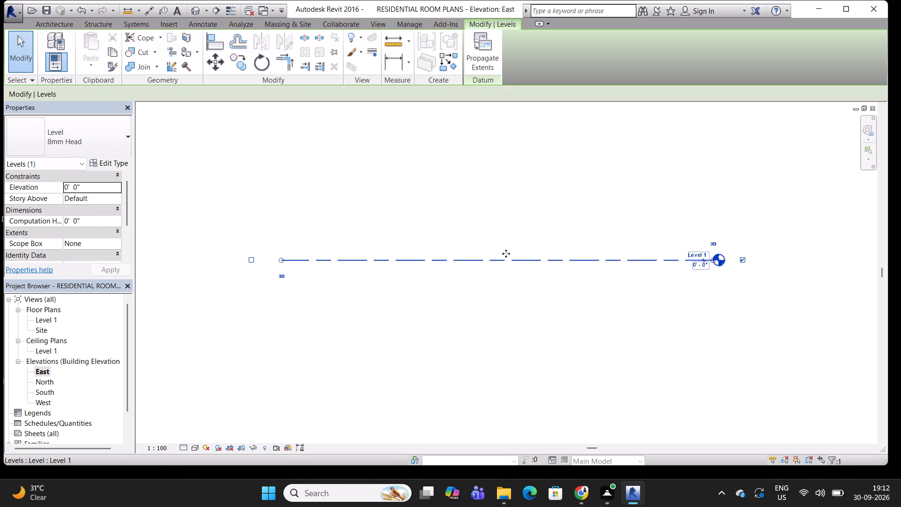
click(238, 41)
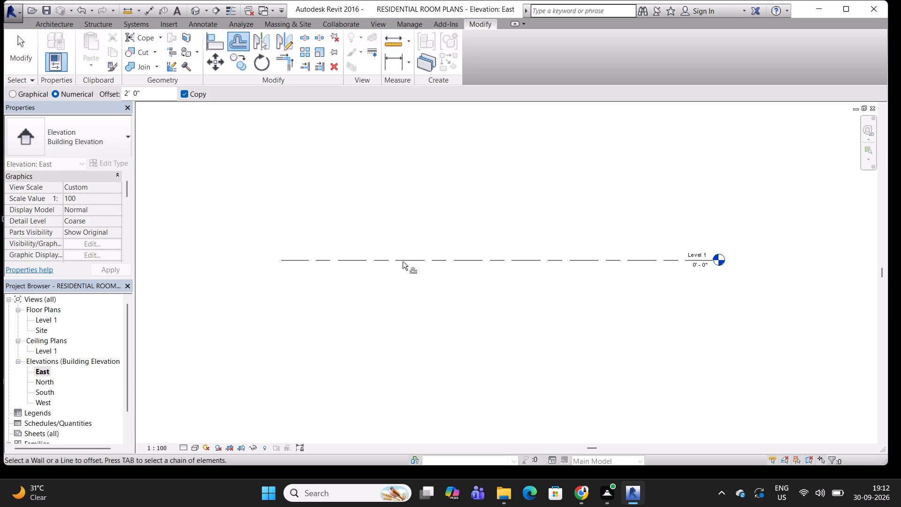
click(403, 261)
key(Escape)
Copy the Level 1 line vertically upward by 10' to create a level above it.
drag(388, 249, 336, 282)
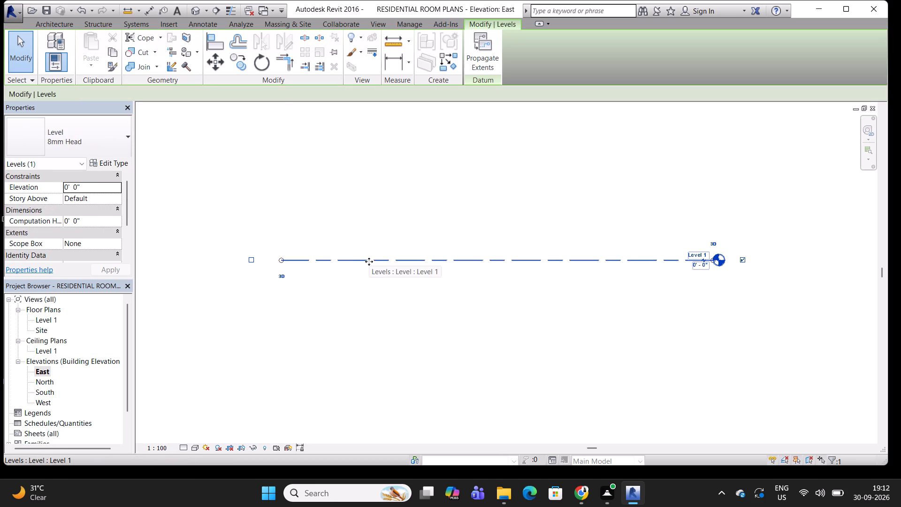
click(238, 61)
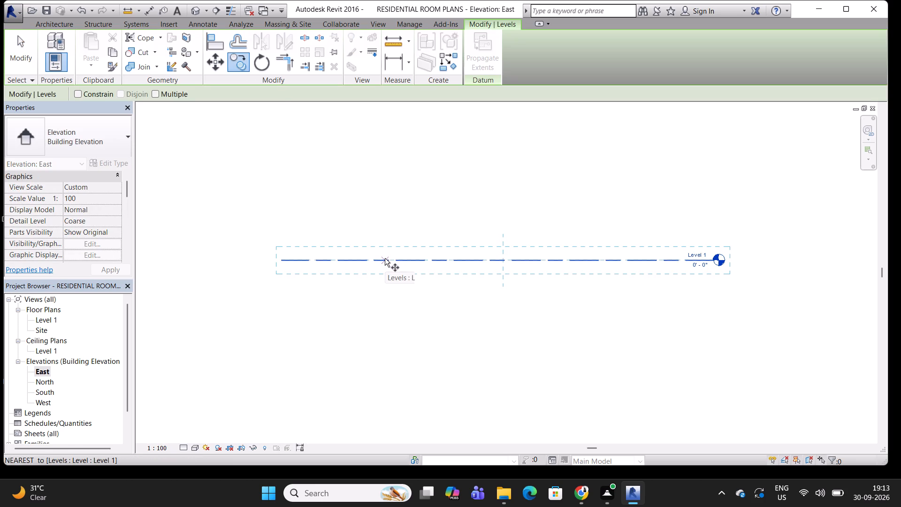
click(385, 258)
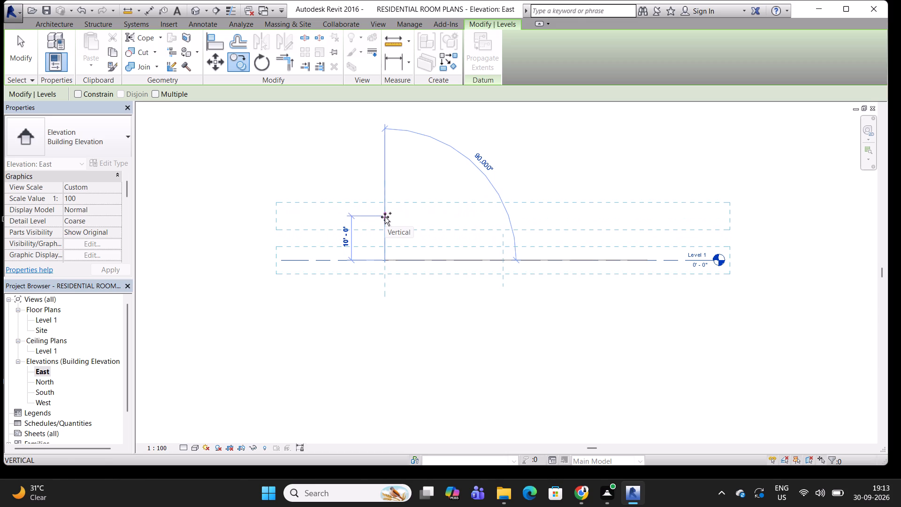
text(10')
key(Return)
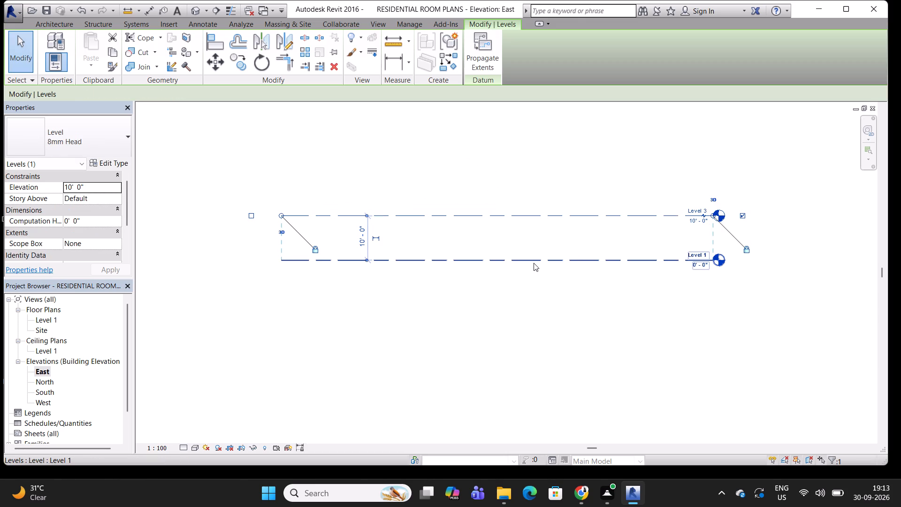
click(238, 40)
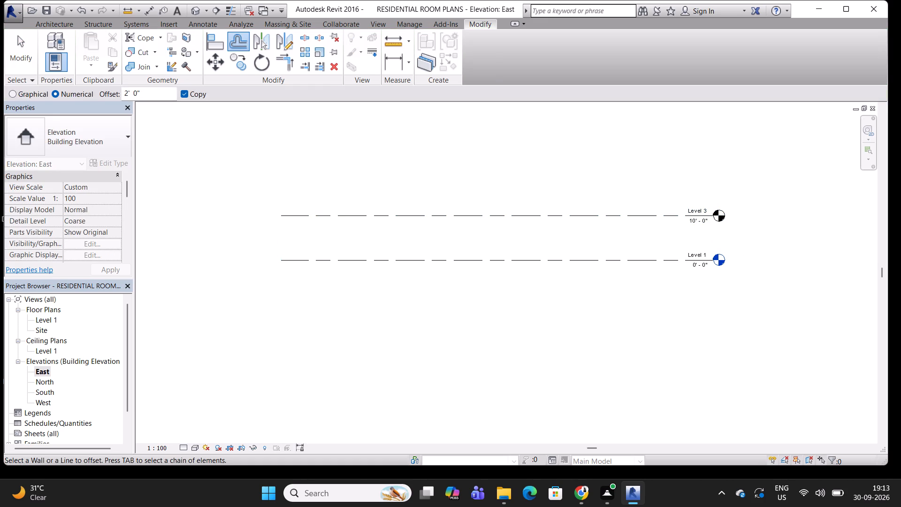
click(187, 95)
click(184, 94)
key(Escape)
With Level 1 selected, set its distance to the Level 3 line above to 10.5'.
click(360, 260)
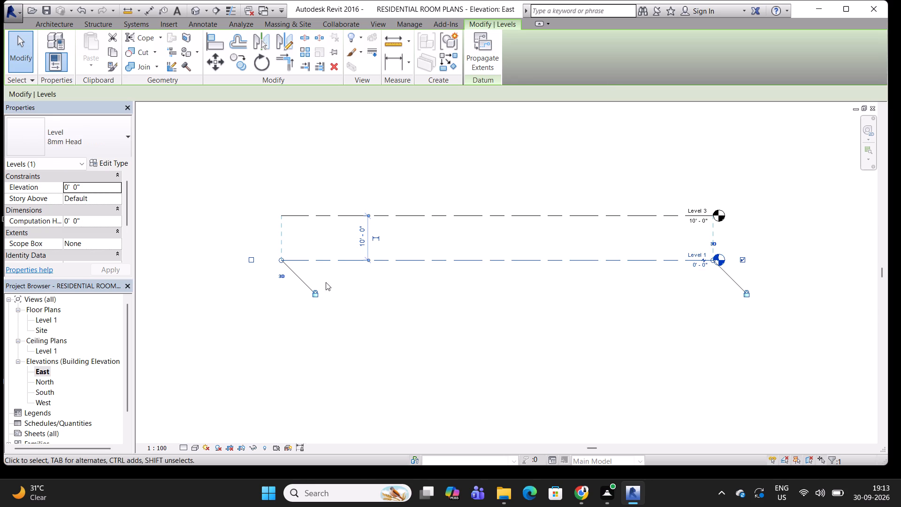
scroll(710, 209, up, 4)
scroll(688, 223, down, 3)
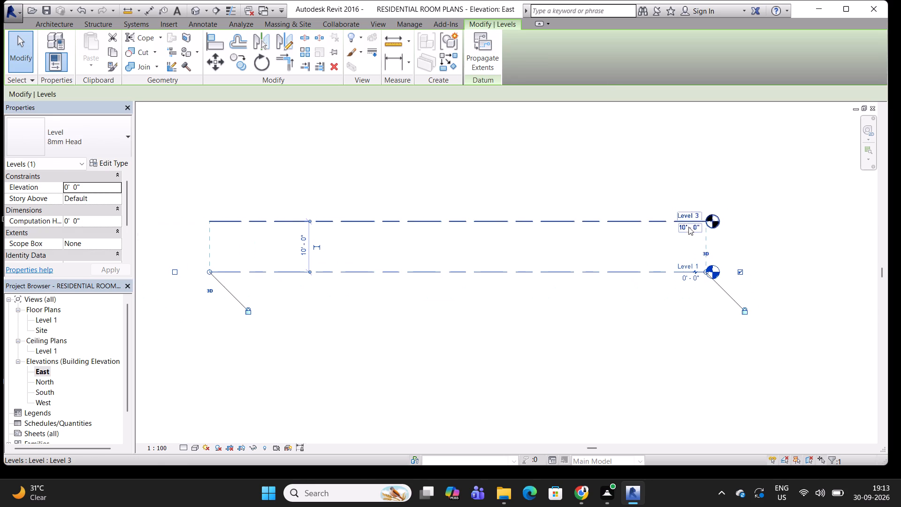
click(305, 247)
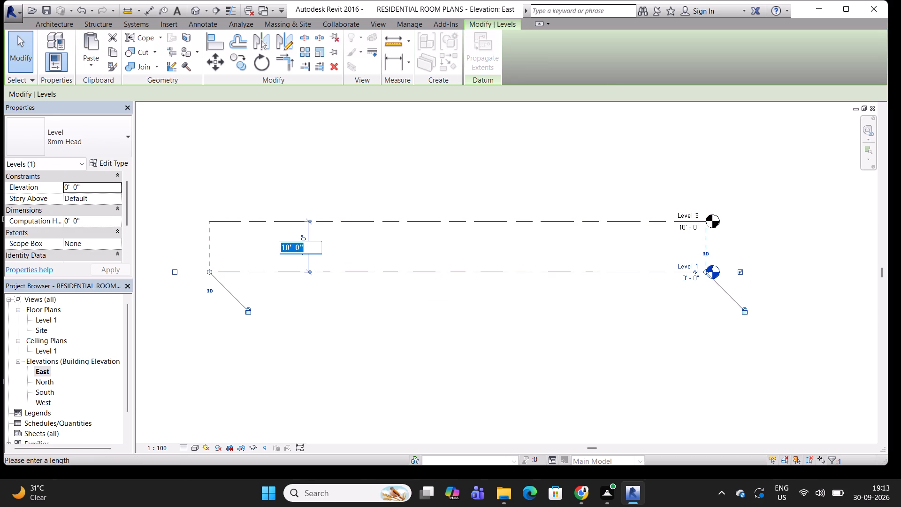
text(1.5')
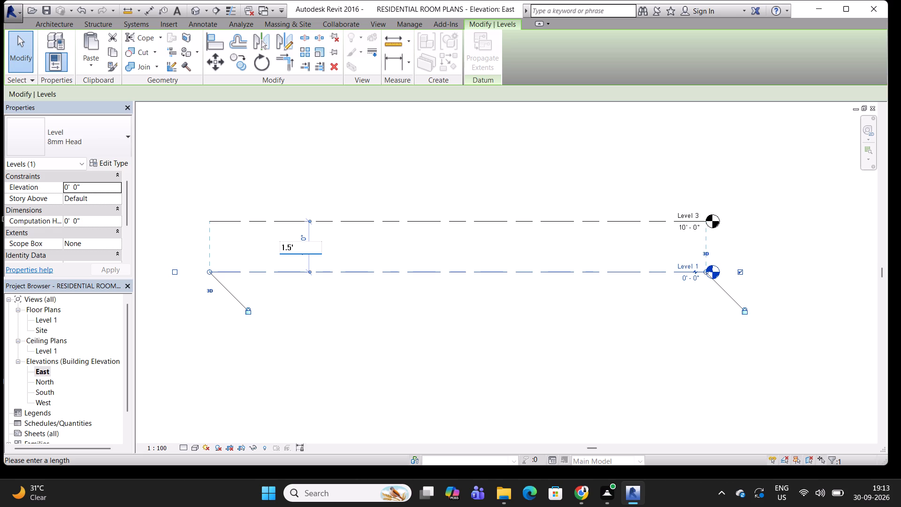
key(BackSpace)
key(BackSpace)
key(BackSpace)
text(0.5)
key(apostrophe)
key(Return)
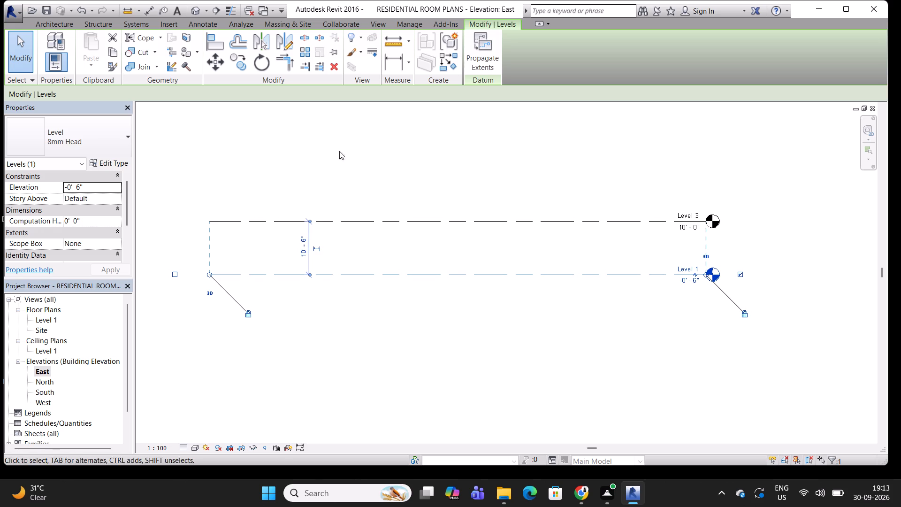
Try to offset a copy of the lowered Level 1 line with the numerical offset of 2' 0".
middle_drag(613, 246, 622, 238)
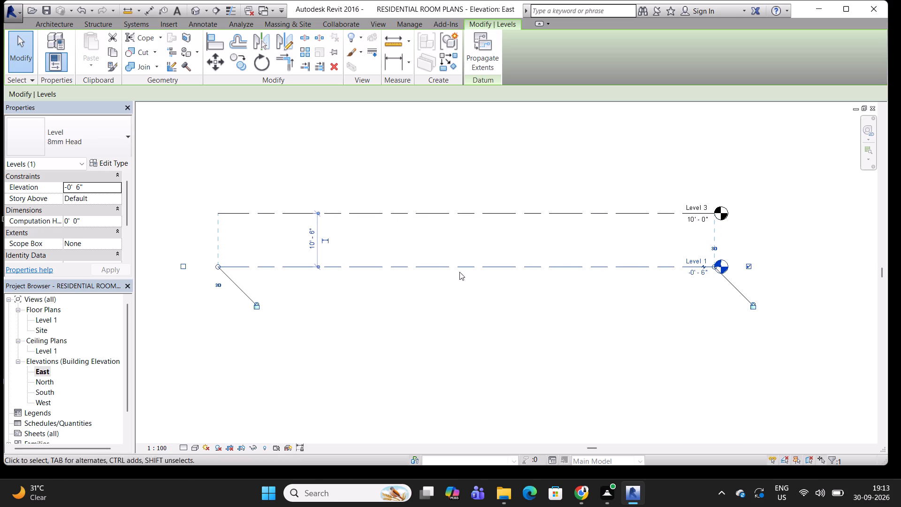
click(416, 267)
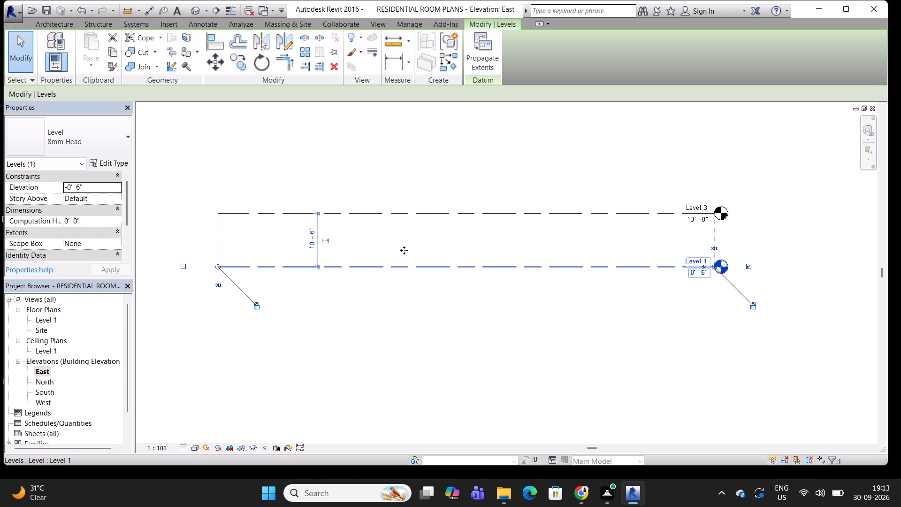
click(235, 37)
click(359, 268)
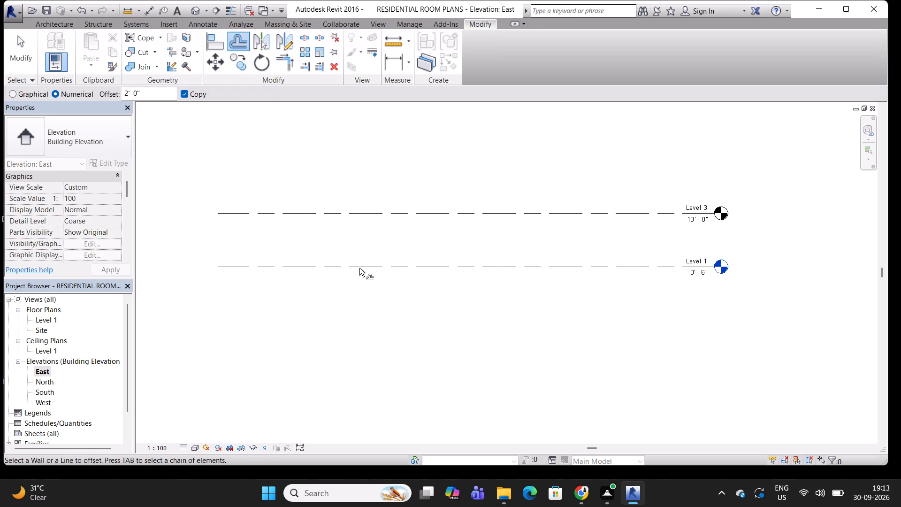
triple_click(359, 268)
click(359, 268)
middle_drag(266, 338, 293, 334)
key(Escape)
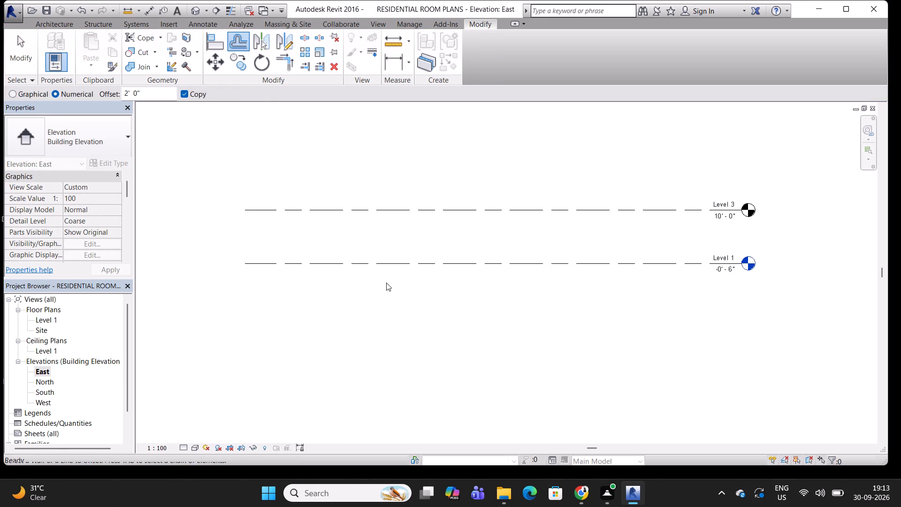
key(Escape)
Copy the Level 1 line 2' straight down with the Constrain option enabled.
click(393, 265)
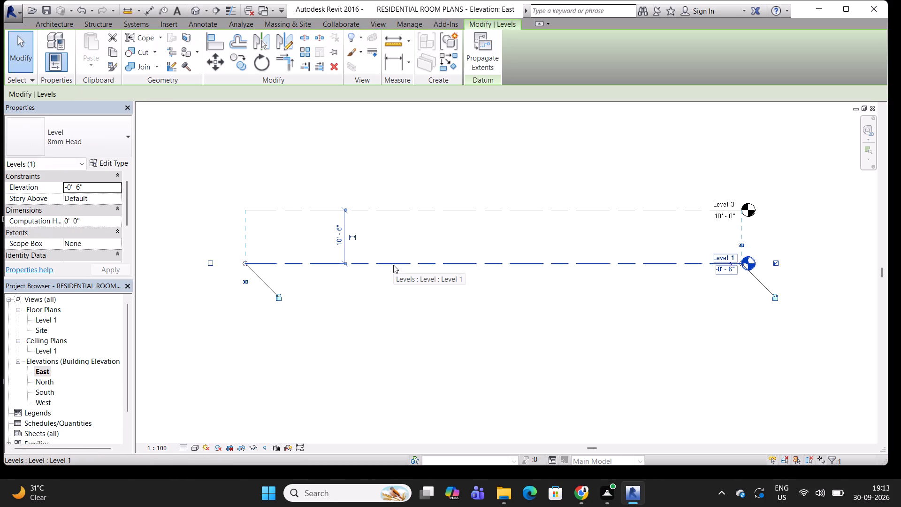
click(235, 58)
click(378, 267)
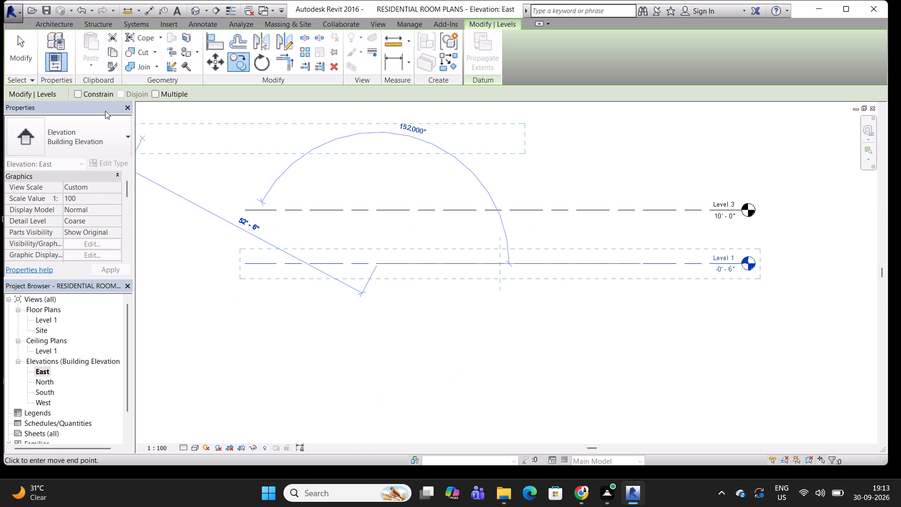
click(79, 94)
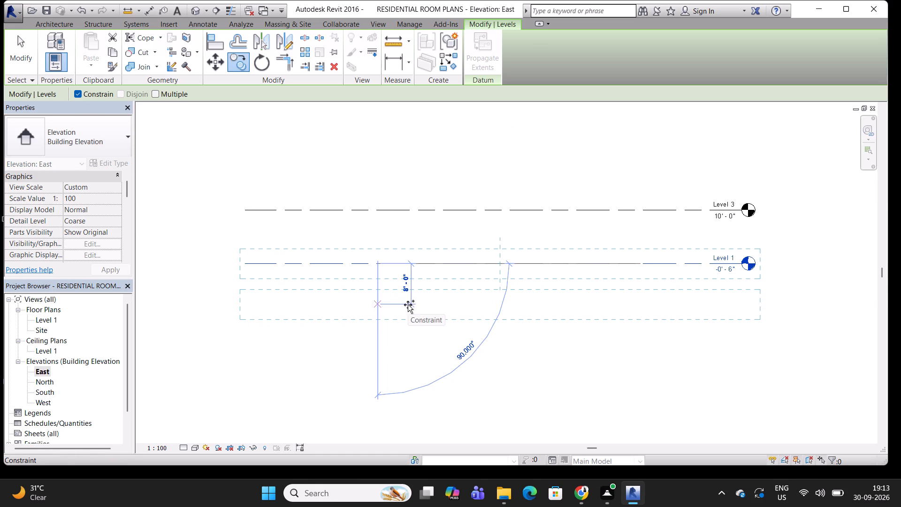
text(2')
key(Return)
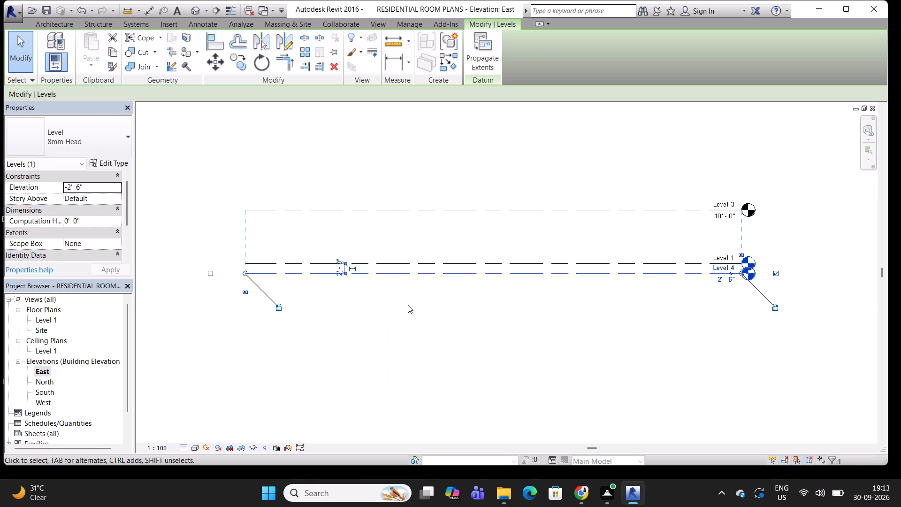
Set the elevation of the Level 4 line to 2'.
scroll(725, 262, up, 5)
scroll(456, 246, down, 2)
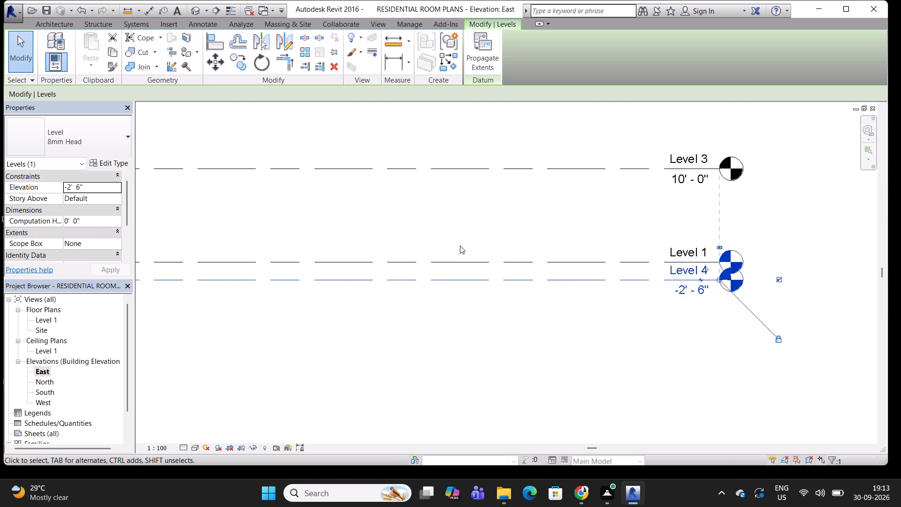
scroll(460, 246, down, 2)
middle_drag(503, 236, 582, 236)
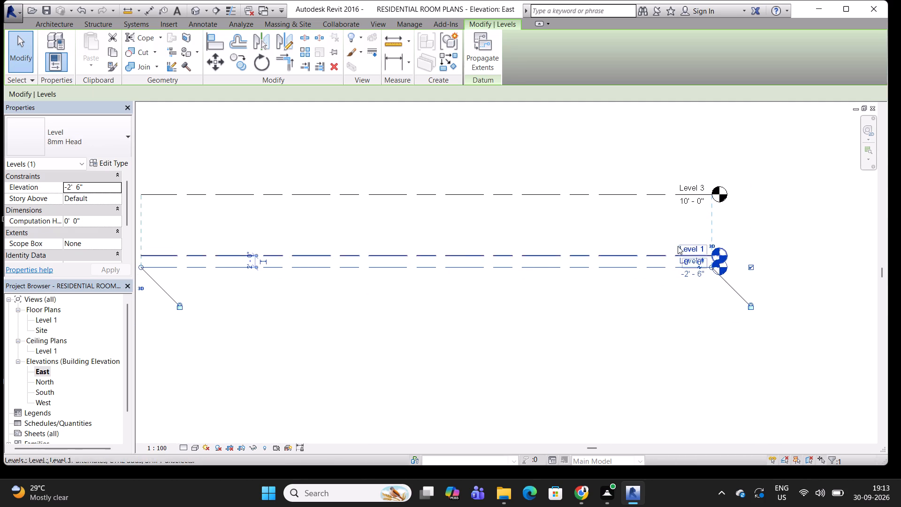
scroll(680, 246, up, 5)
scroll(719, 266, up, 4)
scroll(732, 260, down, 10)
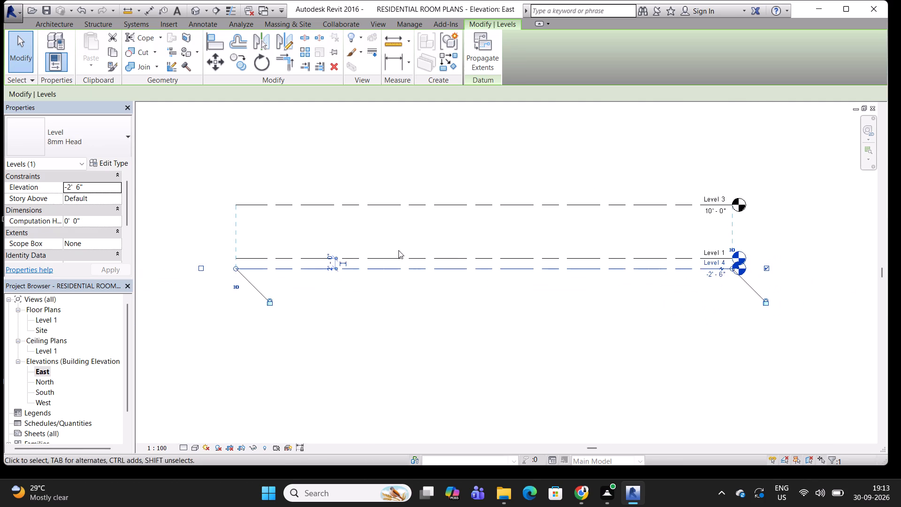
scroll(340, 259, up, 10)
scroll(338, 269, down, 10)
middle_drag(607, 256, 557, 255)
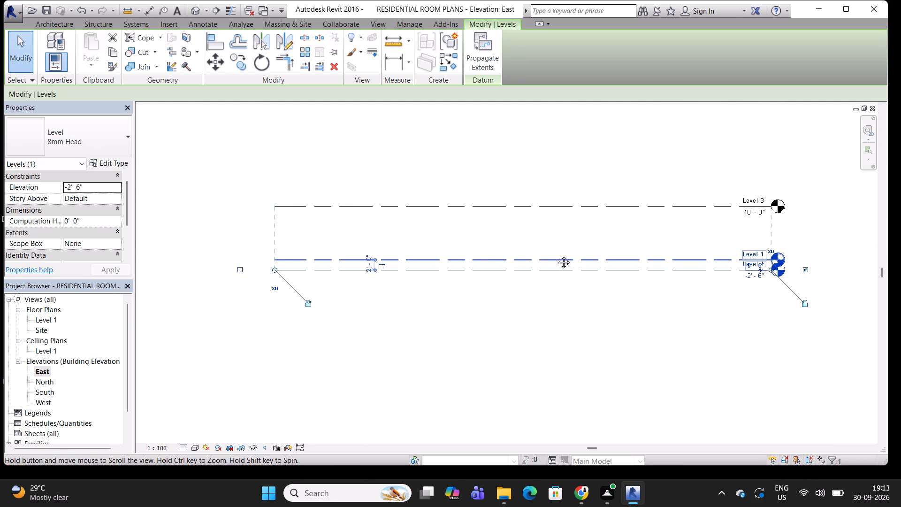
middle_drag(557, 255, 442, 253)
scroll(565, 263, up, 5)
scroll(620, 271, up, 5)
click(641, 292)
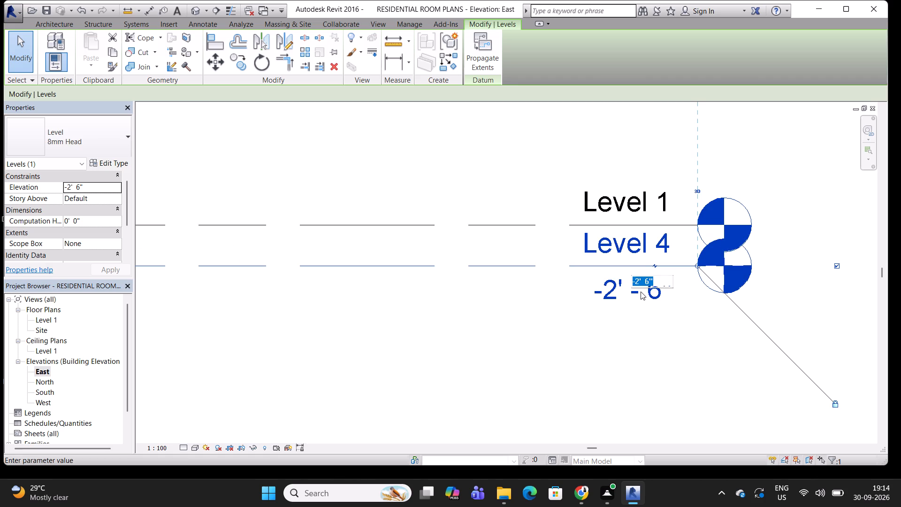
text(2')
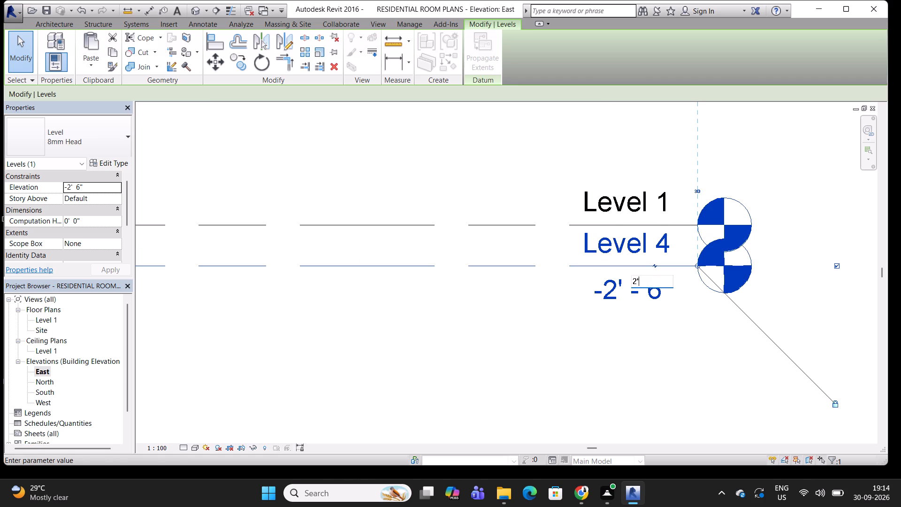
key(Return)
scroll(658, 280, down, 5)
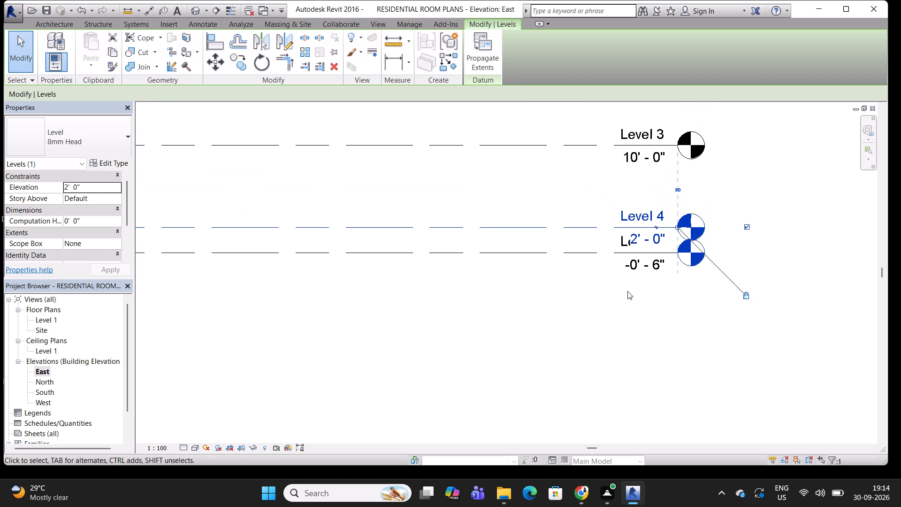
Delete the Level 1 line together with its associated plan views.
click(609, 292)
click(657, 267)
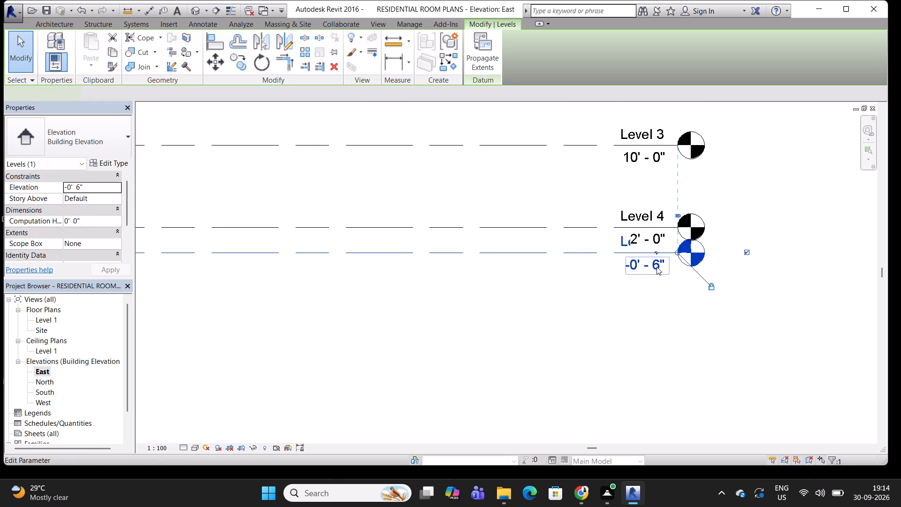
key(Delete)
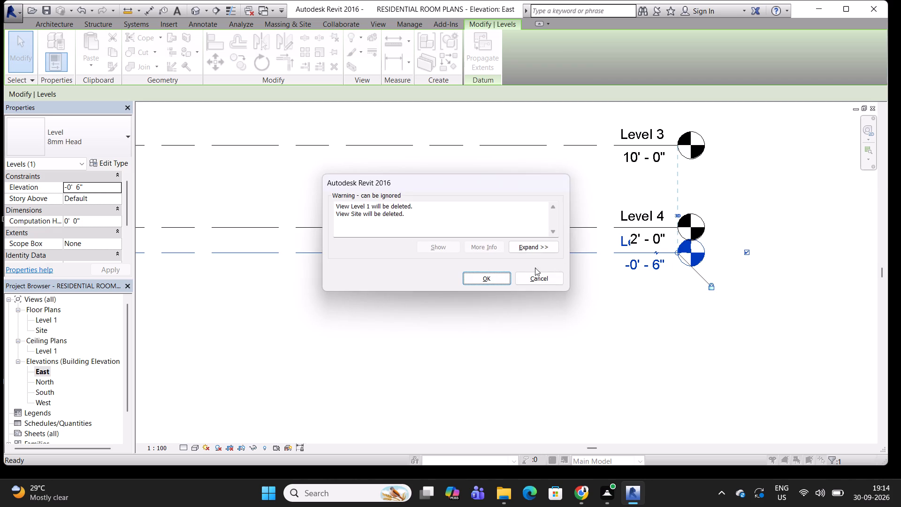
click(489, 278)
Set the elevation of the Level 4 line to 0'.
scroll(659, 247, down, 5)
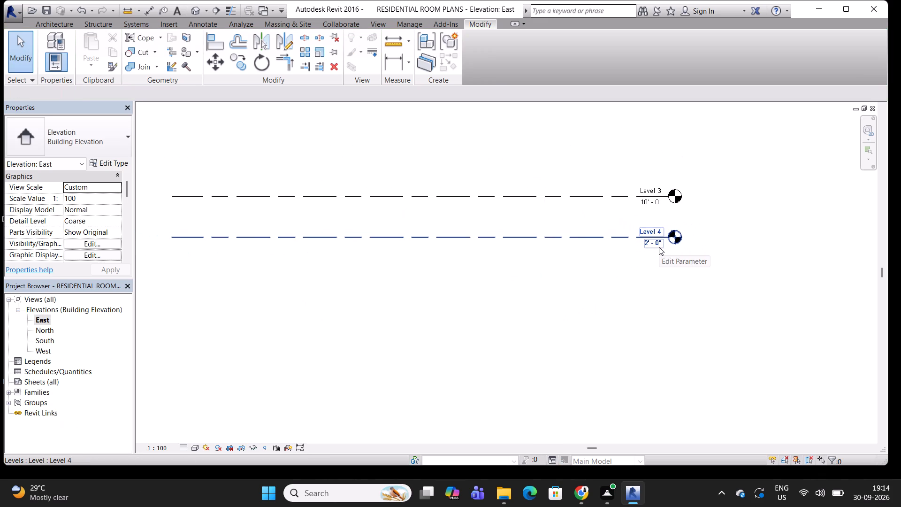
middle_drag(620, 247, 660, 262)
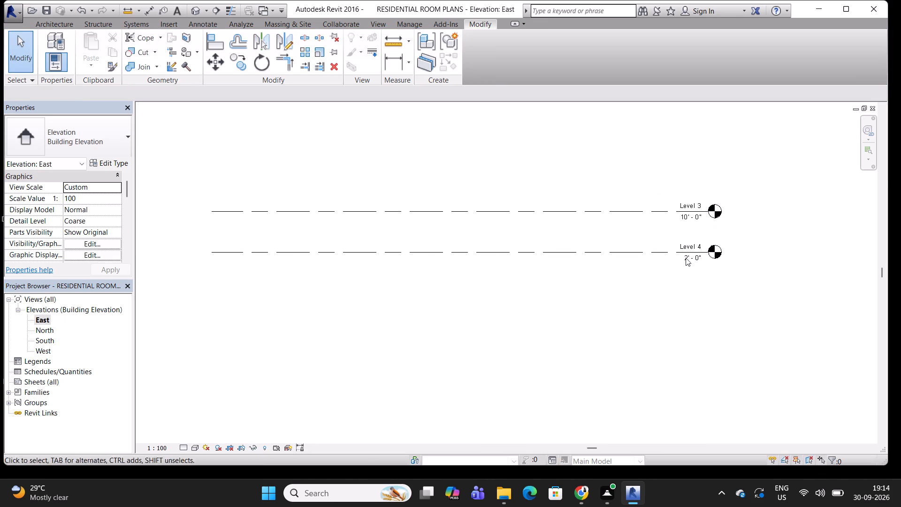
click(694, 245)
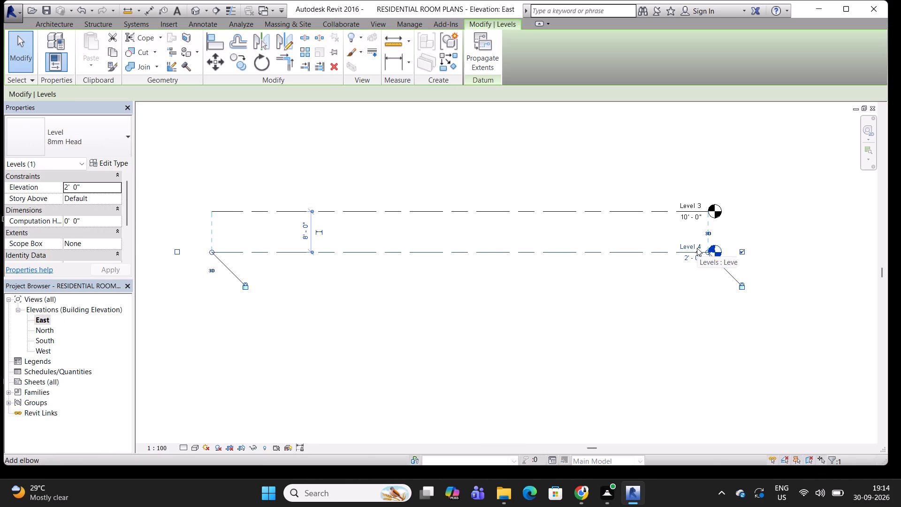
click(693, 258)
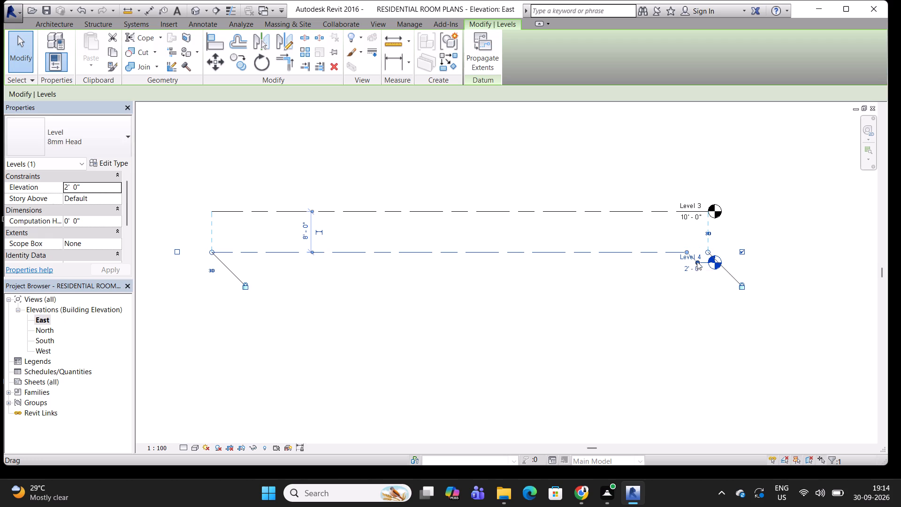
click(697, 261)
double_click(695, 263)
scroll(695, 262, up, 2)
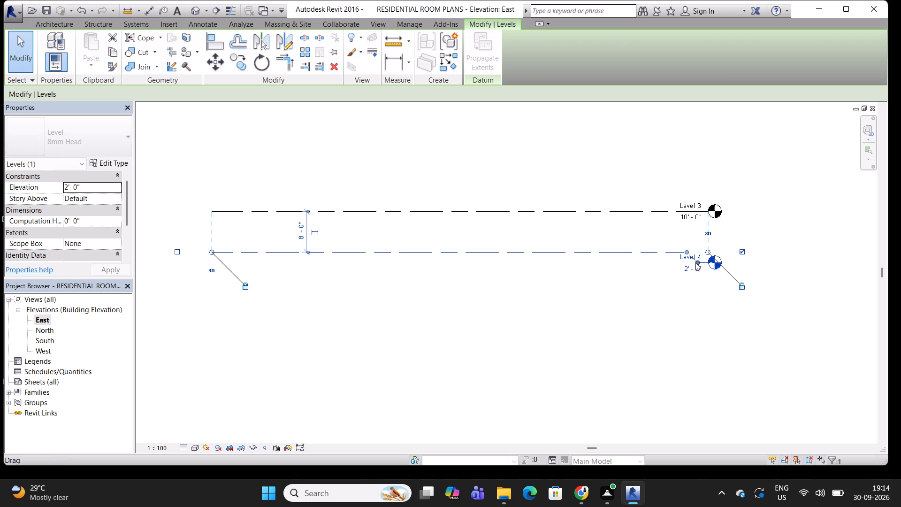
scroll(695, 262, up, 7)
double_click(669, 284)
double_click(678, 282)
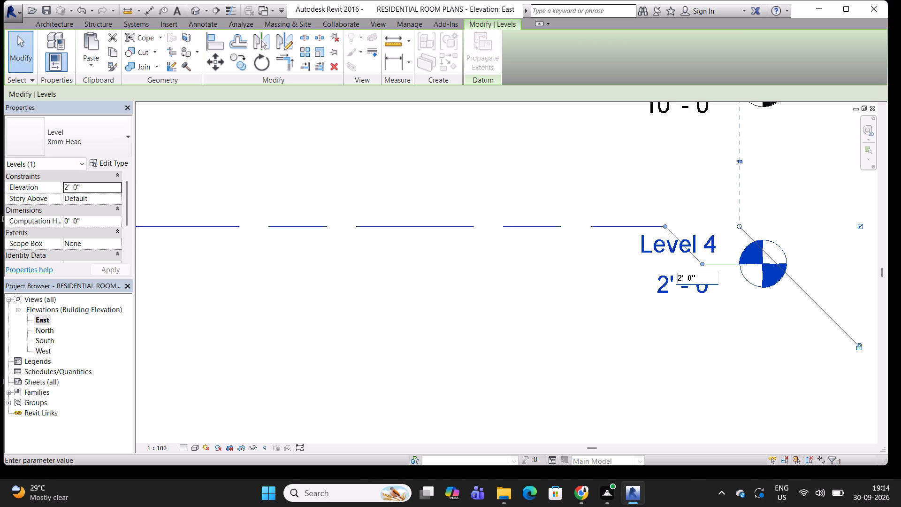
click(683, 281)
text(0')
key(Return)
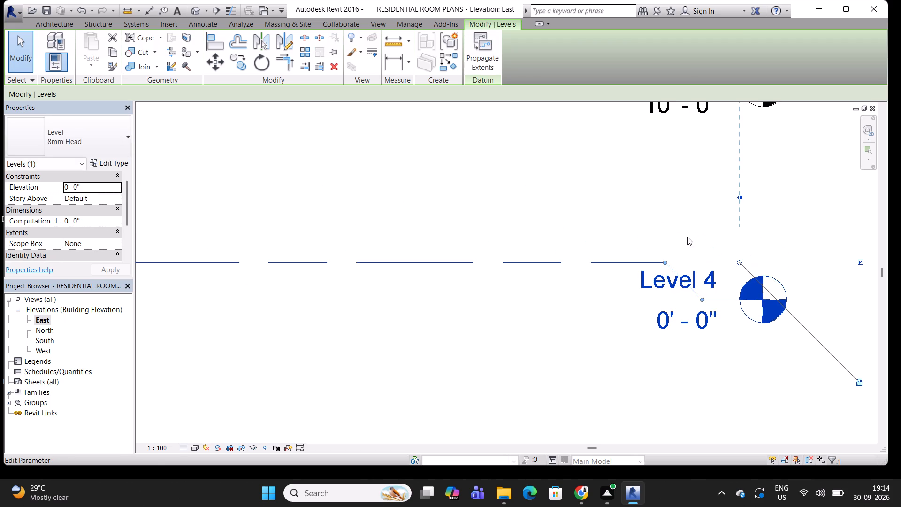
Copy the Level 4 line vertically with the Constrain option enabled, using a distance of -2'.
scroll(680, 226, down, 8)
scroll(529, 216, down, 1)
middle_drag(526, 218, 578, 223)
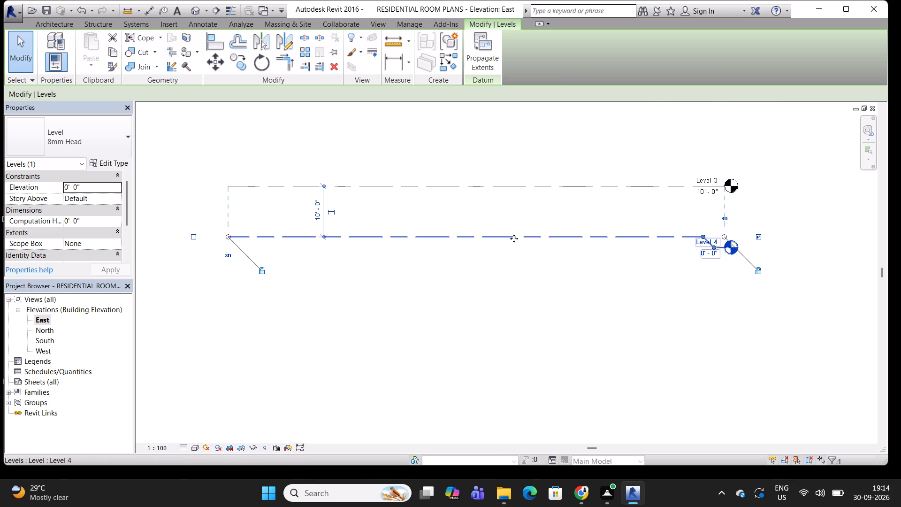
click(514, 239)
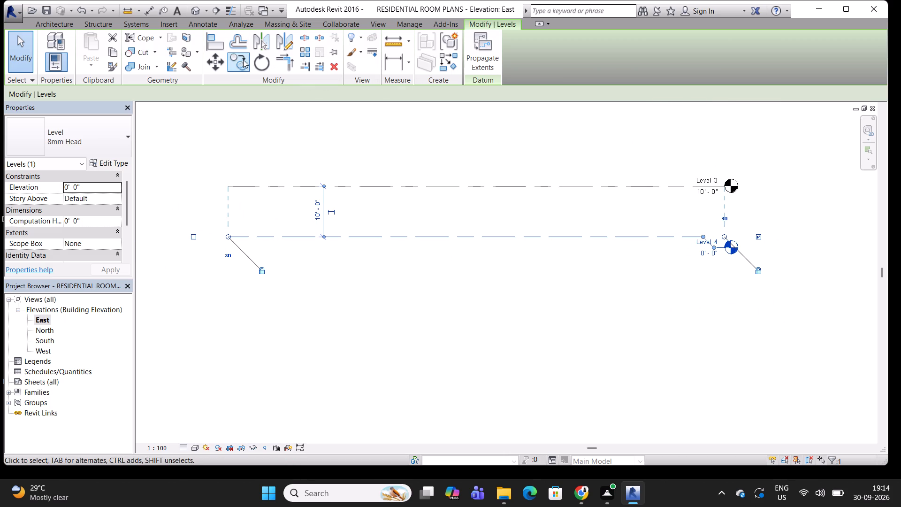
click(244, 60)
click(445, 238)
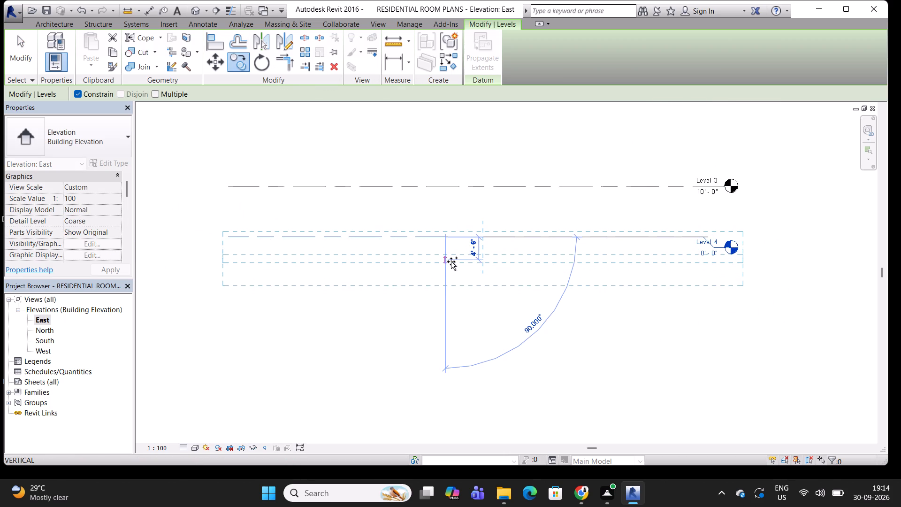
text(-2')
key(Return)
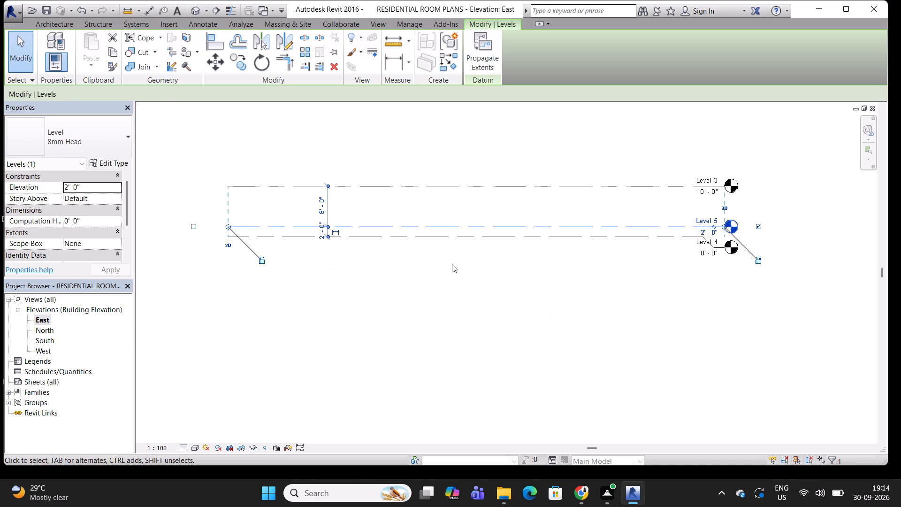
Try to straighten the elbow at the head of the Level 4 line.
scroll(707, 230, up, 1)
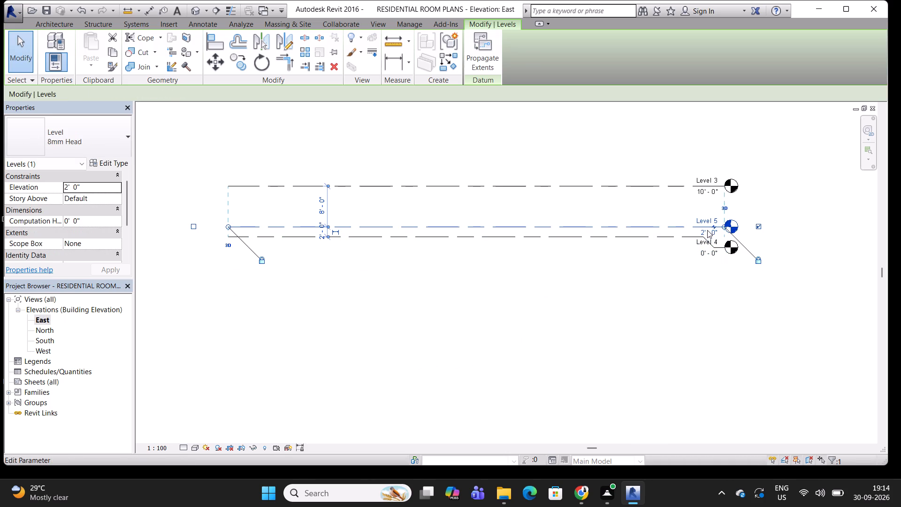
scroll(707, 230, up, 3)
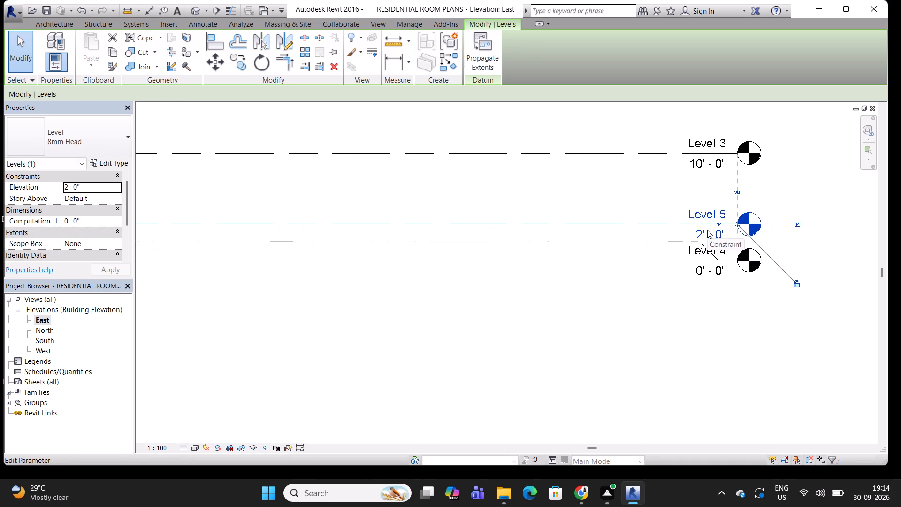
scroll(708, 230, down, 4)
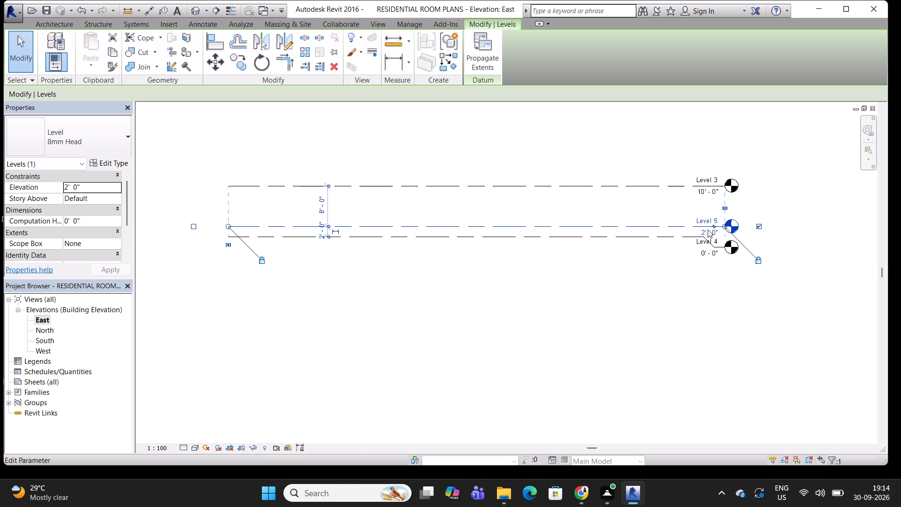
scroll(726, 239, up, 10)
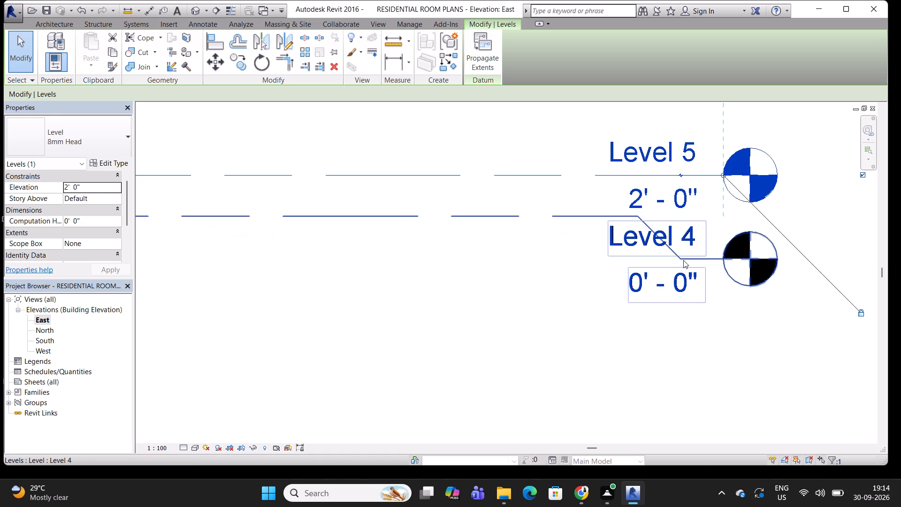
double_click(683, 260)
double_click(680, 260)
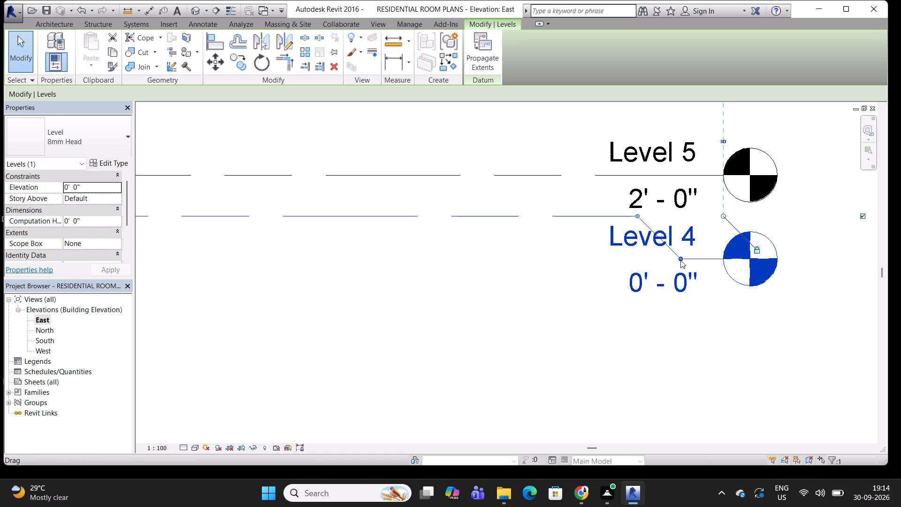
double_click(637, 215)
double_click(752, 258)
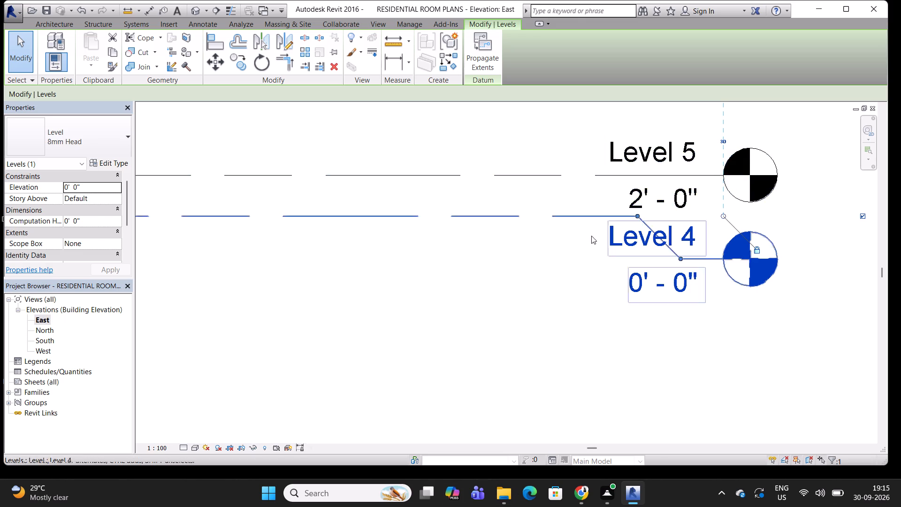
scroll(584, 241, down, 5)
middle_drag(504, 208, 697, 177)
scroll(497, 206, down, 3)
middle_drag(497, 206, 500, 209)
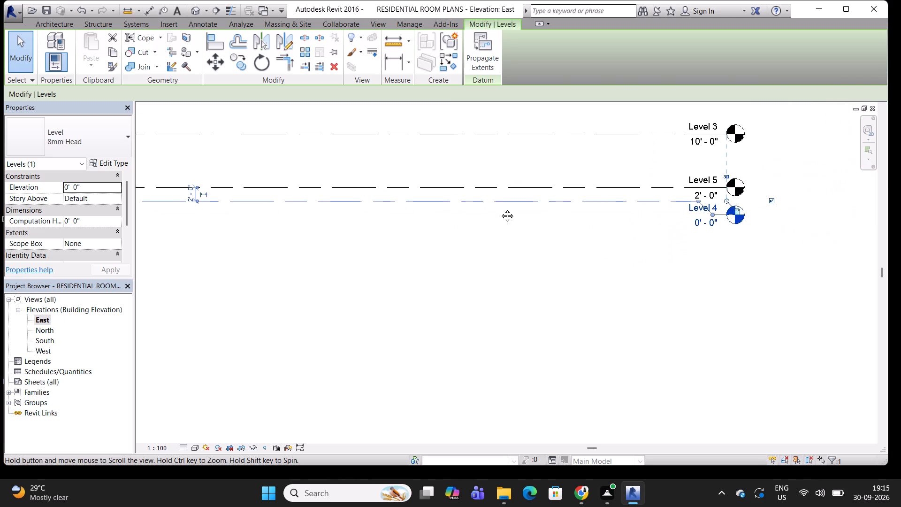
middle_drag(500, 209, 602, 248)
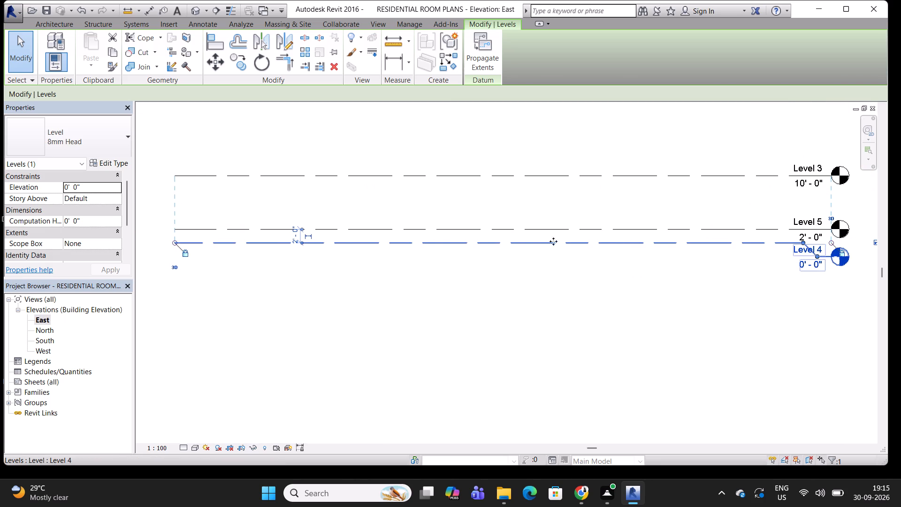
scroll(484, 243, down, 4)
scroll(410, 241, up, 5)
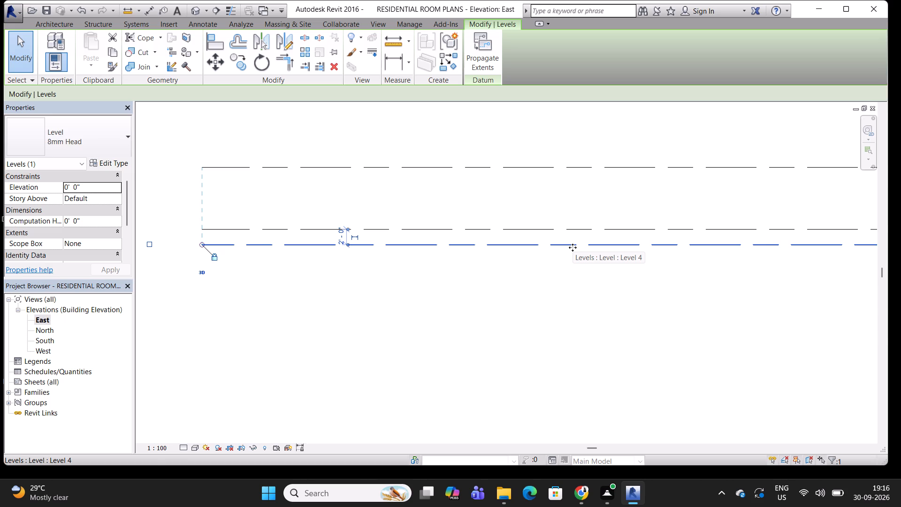
Delete the Level 4 and Level 5 lines below Level 3.
scroll(363, 277, down, 5)
middle_drag(470, 267, 417, 232)
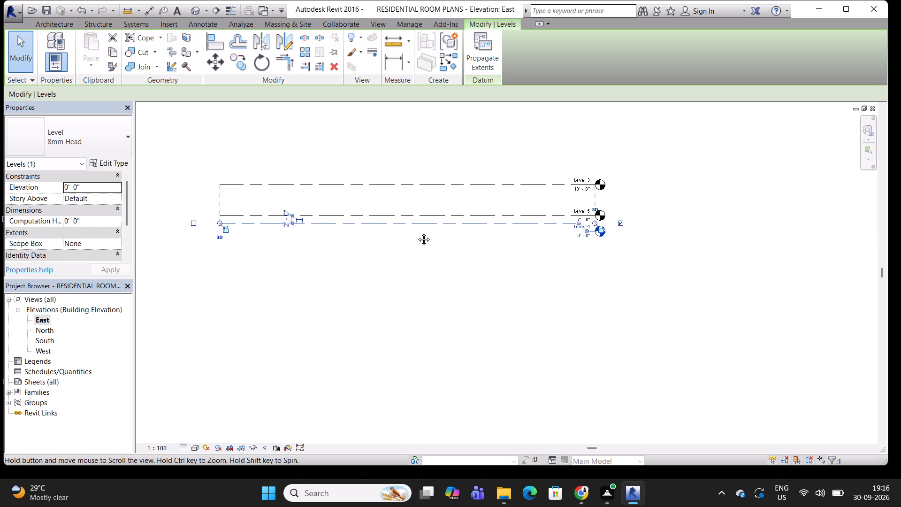
middle_drag(417, 232, 471, 235)
key(Escape)
key(Escape)
click(383, 230)
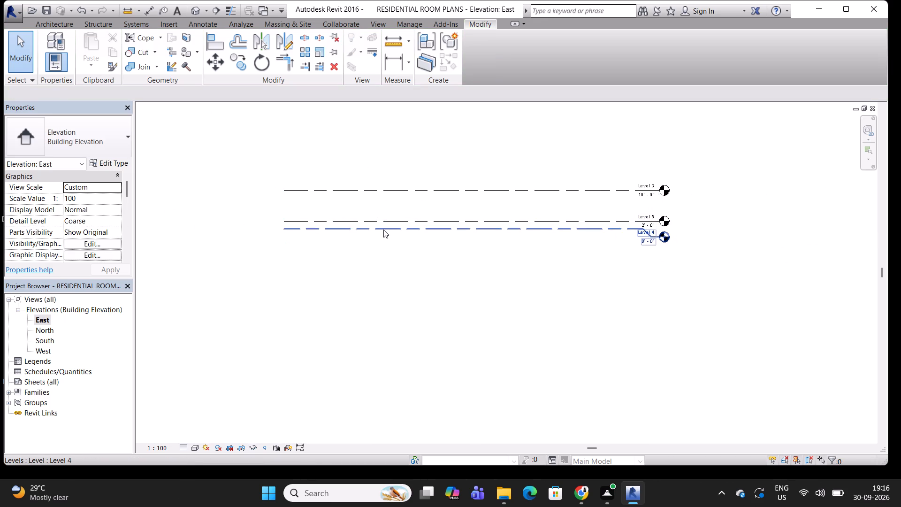
key(Delete)
click(497, 223)
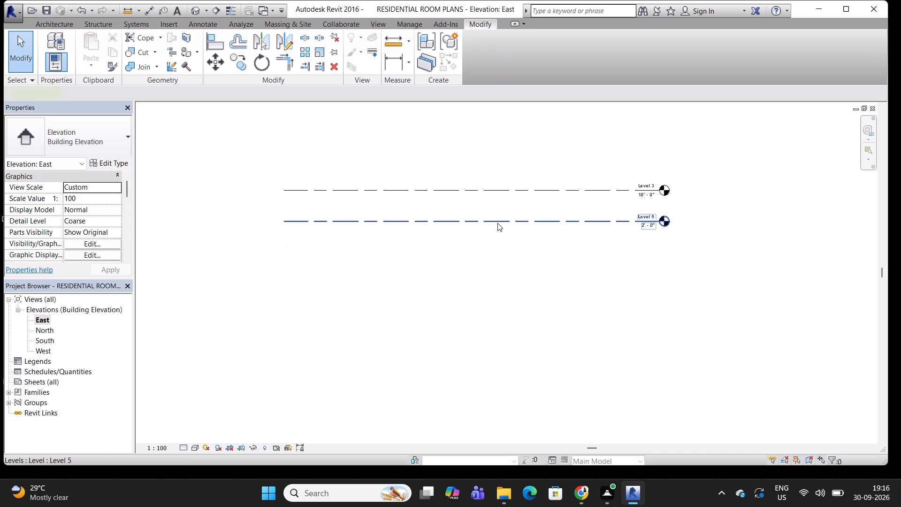
key(Delete)
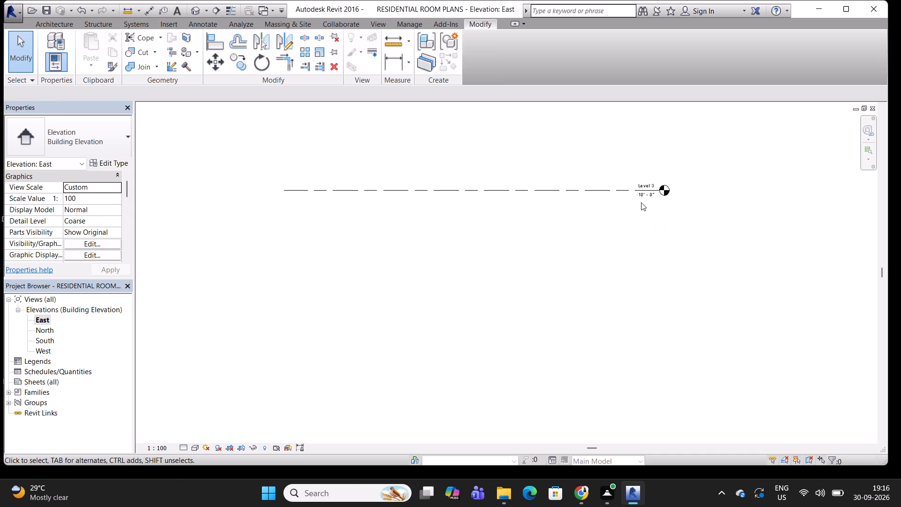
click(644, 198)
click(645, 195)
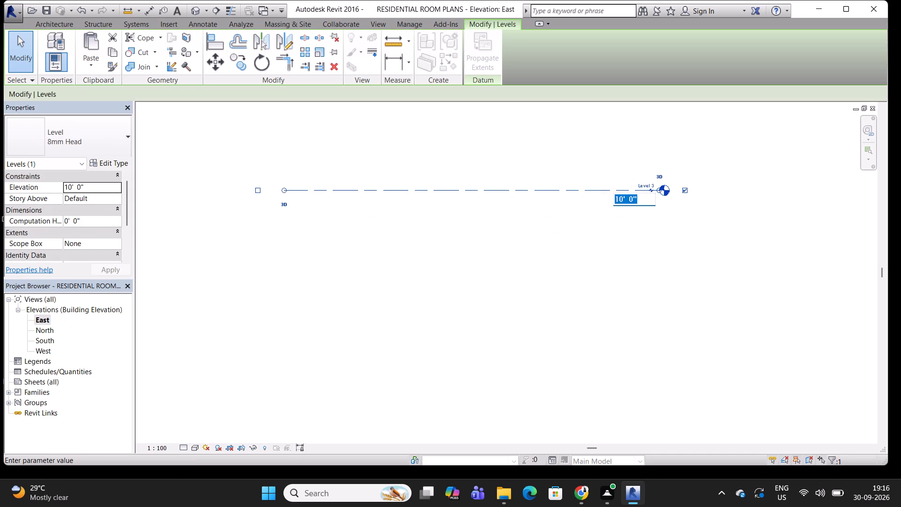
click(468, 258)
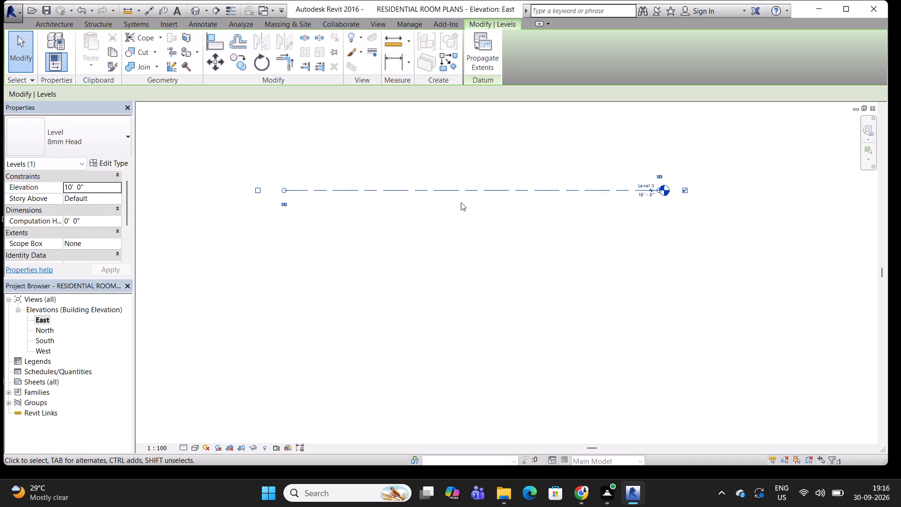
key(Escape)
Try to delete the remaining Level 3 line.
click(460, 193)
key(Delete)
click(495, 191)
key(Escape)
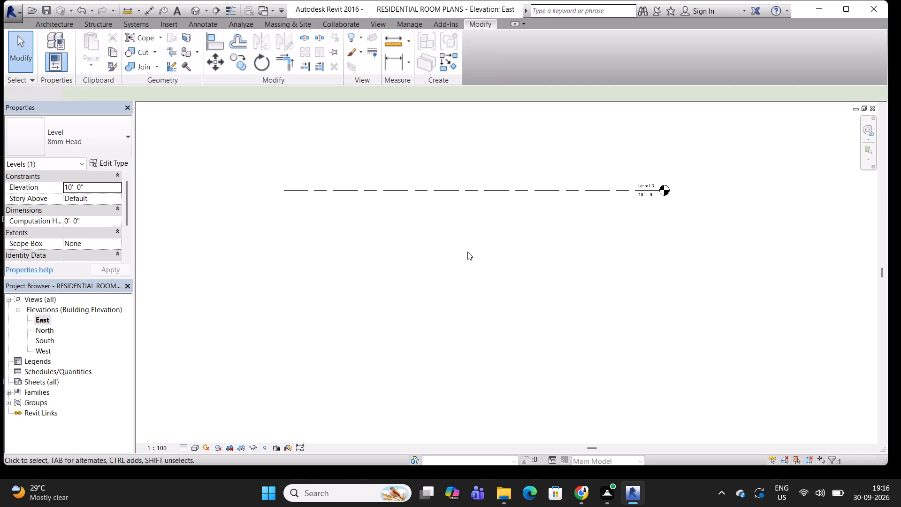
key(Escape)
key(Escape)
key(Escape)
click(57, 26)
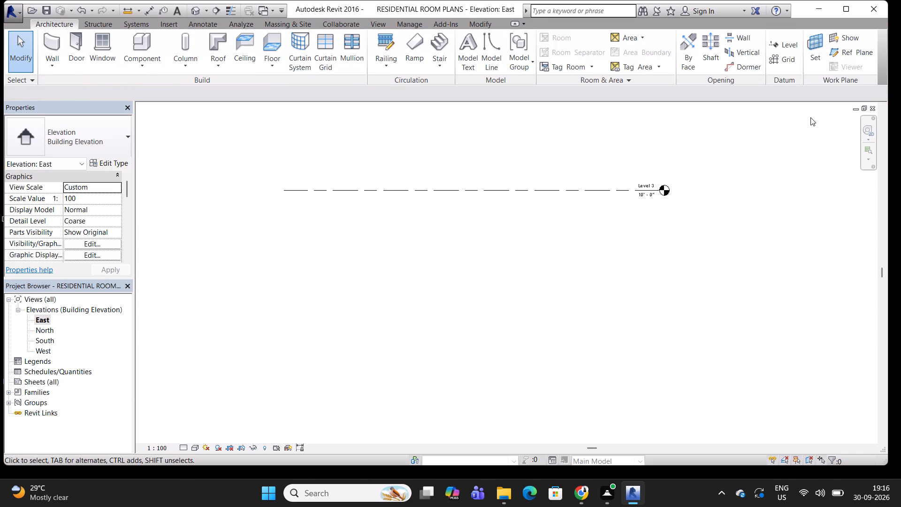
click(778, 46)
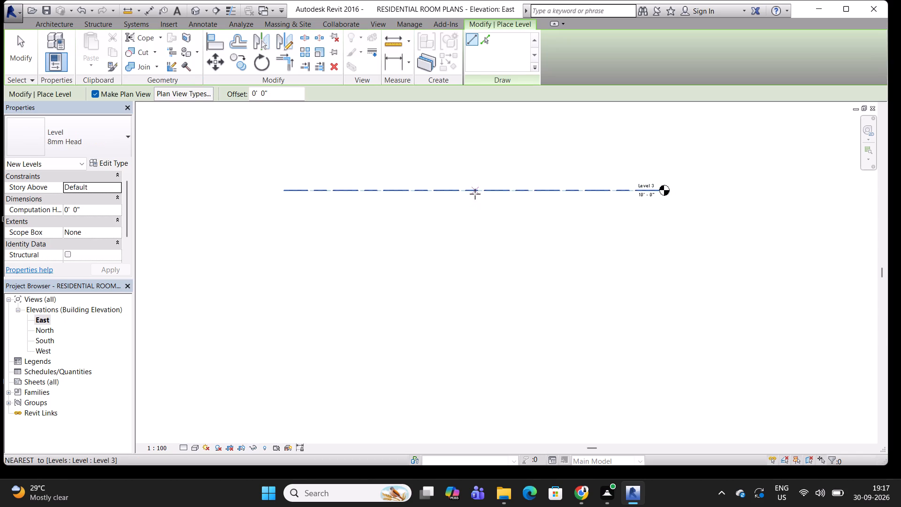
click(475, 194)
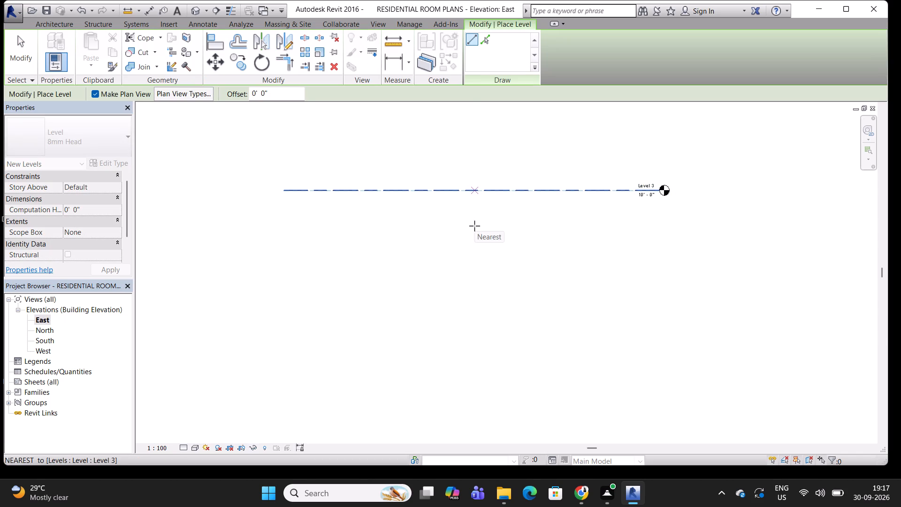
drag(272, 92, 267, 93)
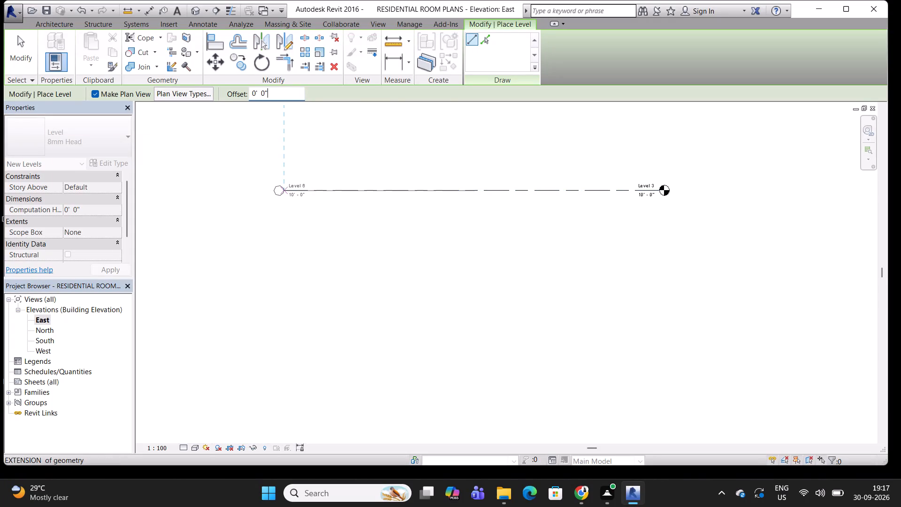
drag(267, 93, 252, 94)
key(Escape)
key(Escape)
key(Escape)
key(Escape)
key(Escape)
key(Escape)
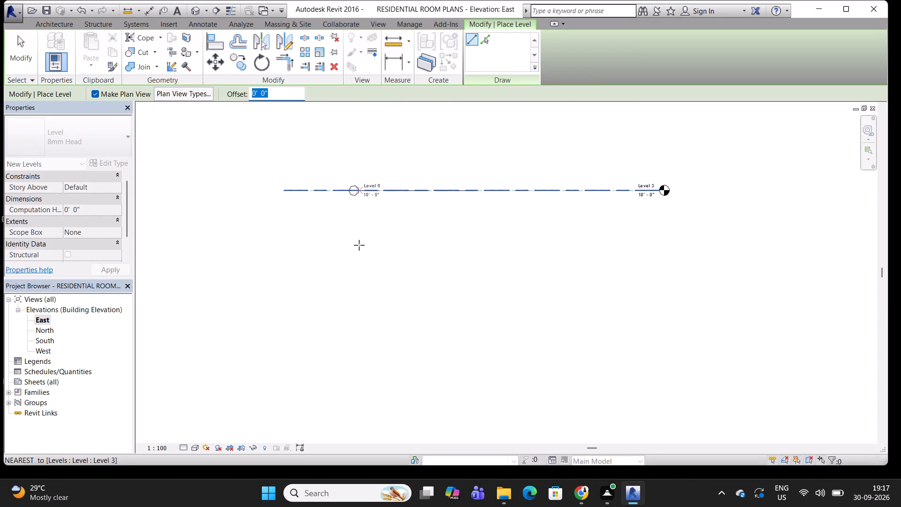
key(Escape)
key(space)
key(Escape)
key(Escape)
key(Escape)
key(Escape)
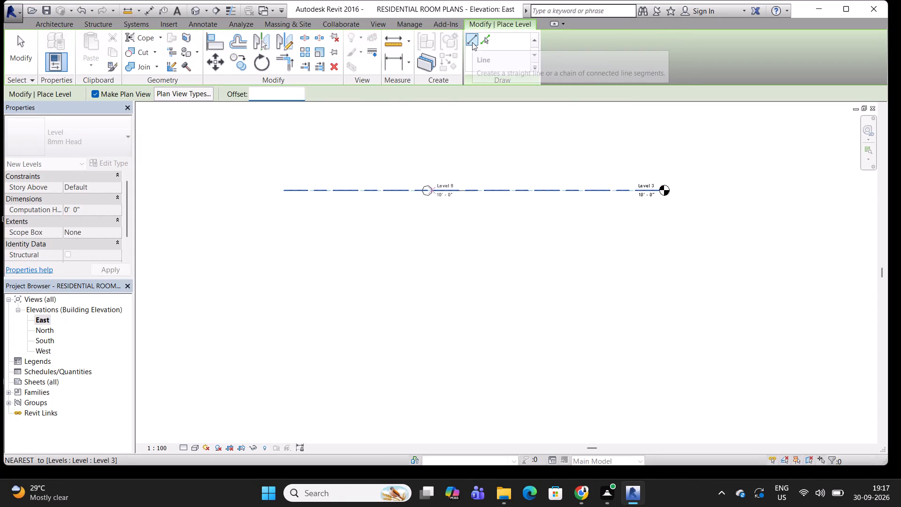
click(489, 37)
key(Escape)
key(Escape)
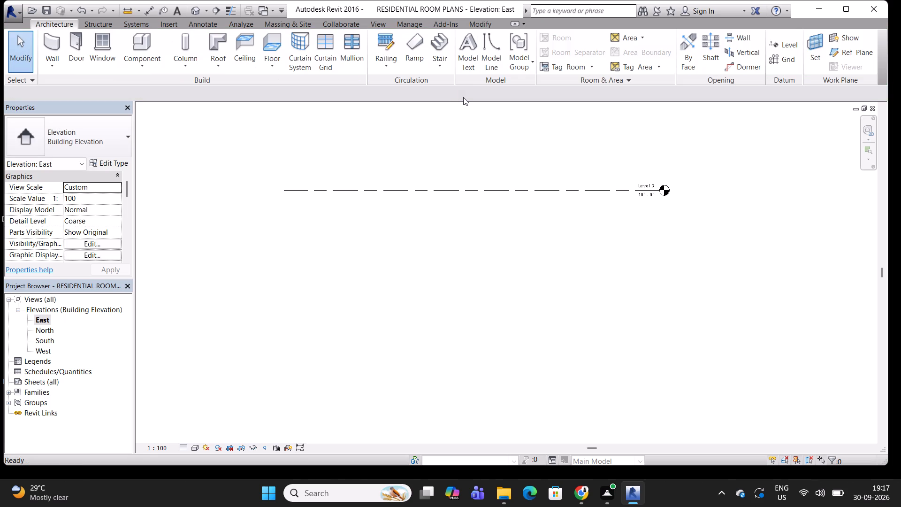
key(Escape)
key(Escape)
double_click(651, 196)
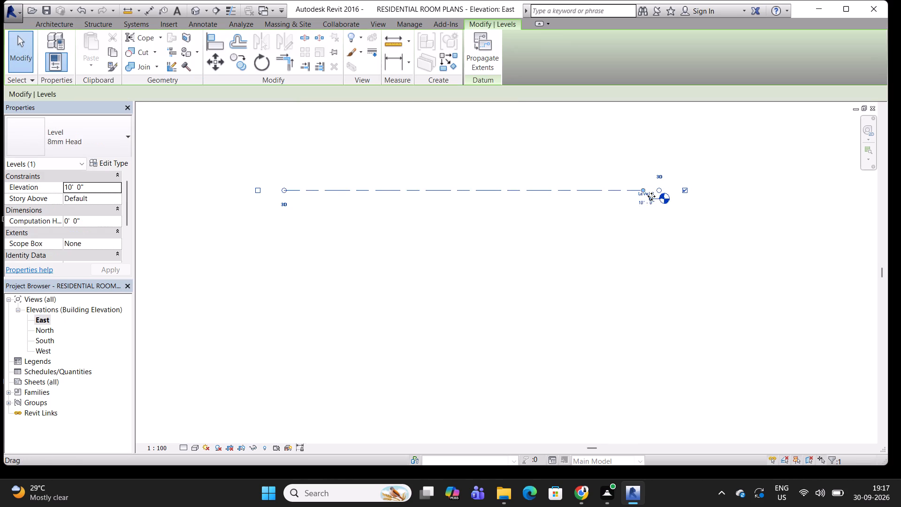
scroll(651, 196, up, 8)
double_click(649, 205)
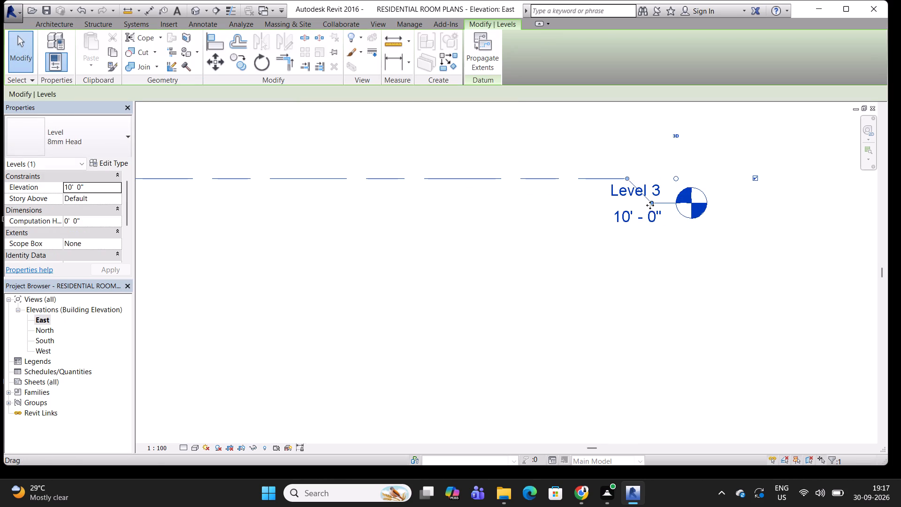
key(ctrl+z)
Set the elevation of the Level 3 line to 0'.
click(648, 193)
scroll(648, 193, up, 12)
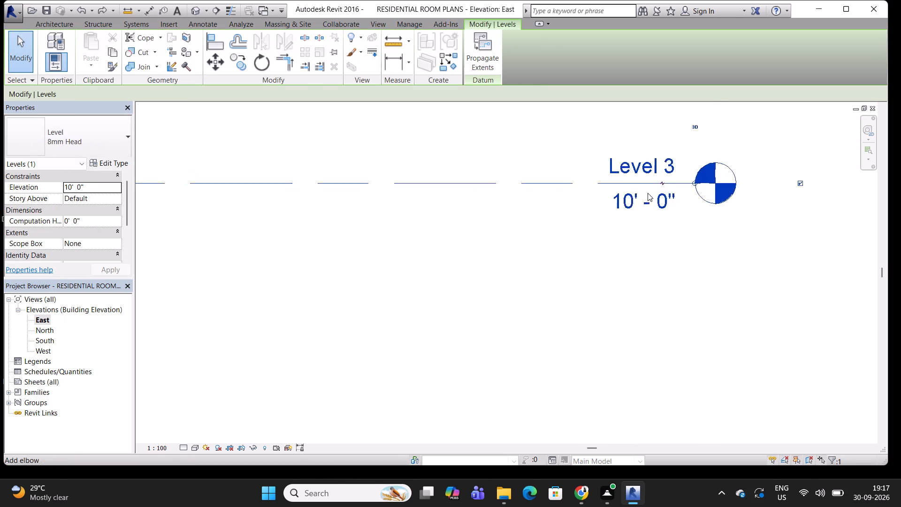
scroll(648, 193, up, 2)
double_click(651, 198)
click(646, 200)
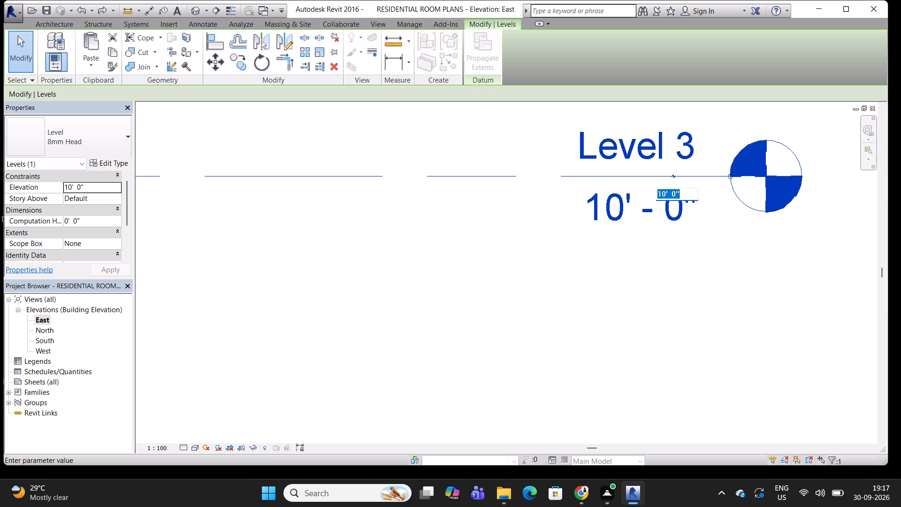
text(0')
key(Return)
Create a new level from the Level 3 line using Pick Lines with an offset of 10'.
scroll(619, 252, down, 3)
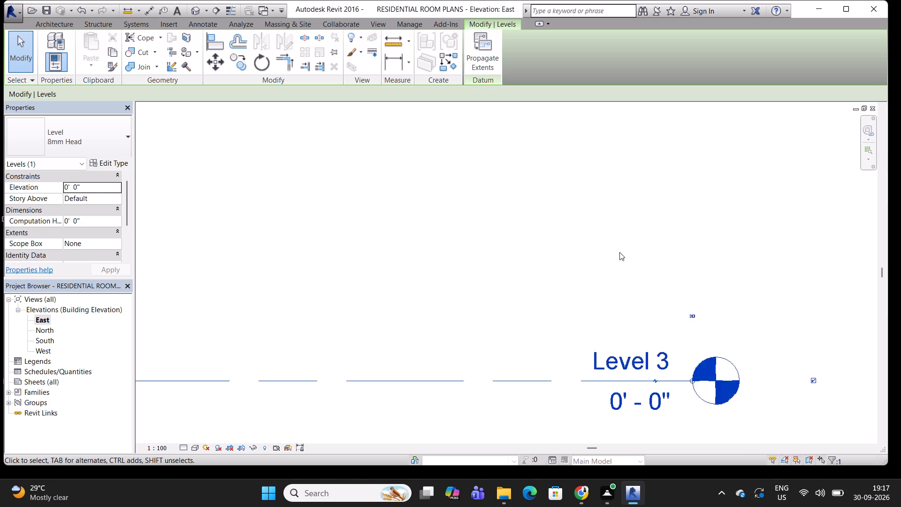
scroll(619, 252, down, 19)
middle_drag(554, 238, 524, 288)
scroll(521, 287, up, 5)
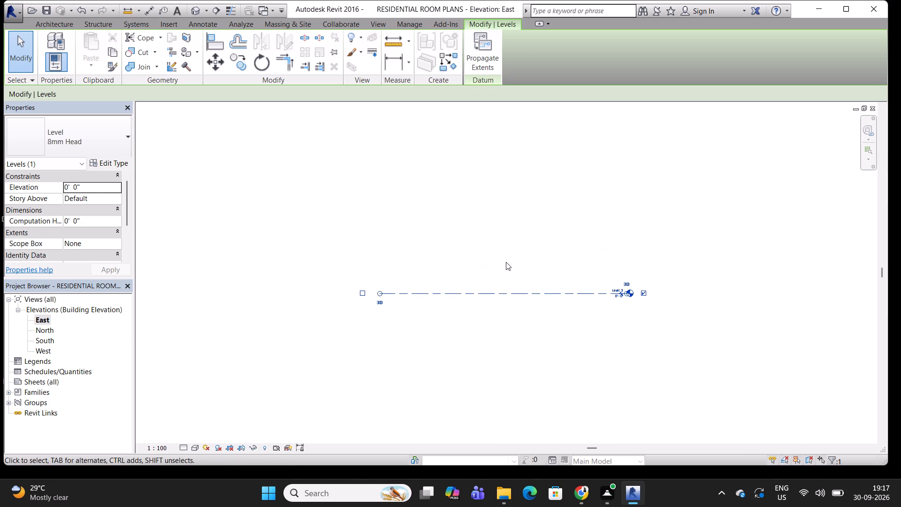
middle_drag(506, 262, 472, 246)
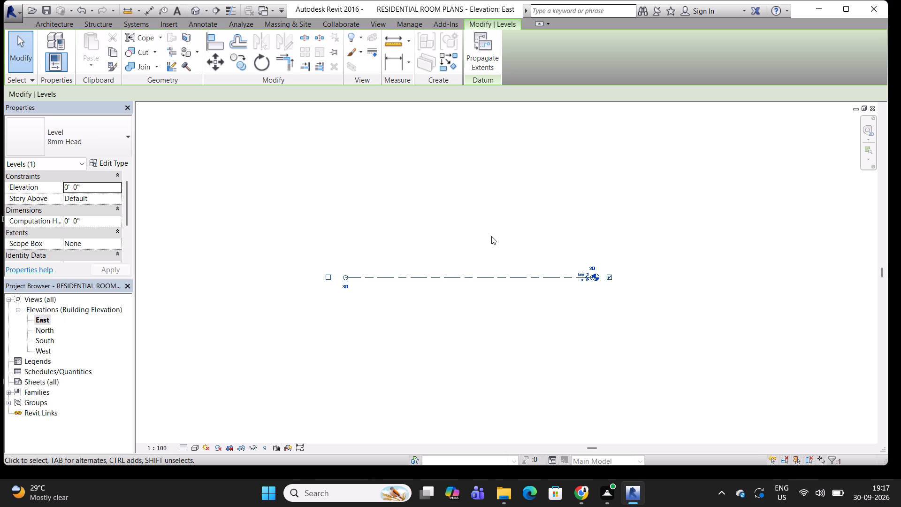
click(44, 21)
click(780, 44)
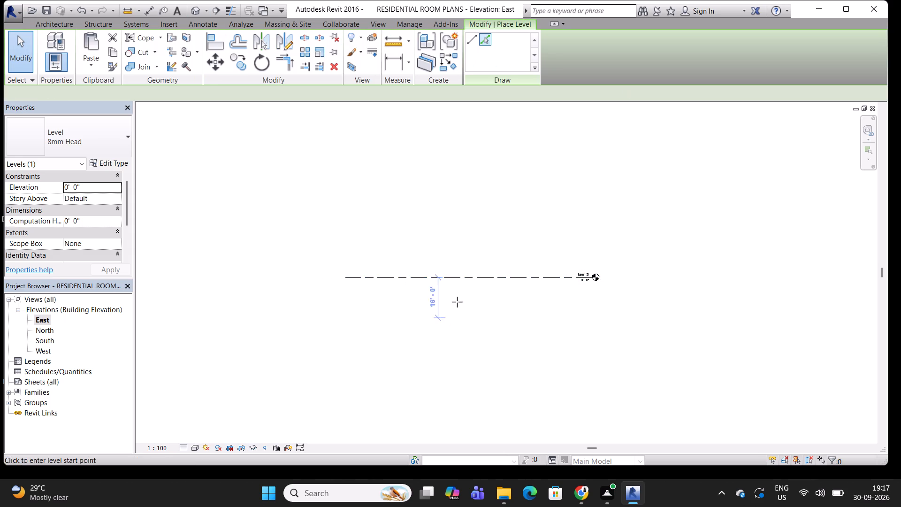
click(486, 38)
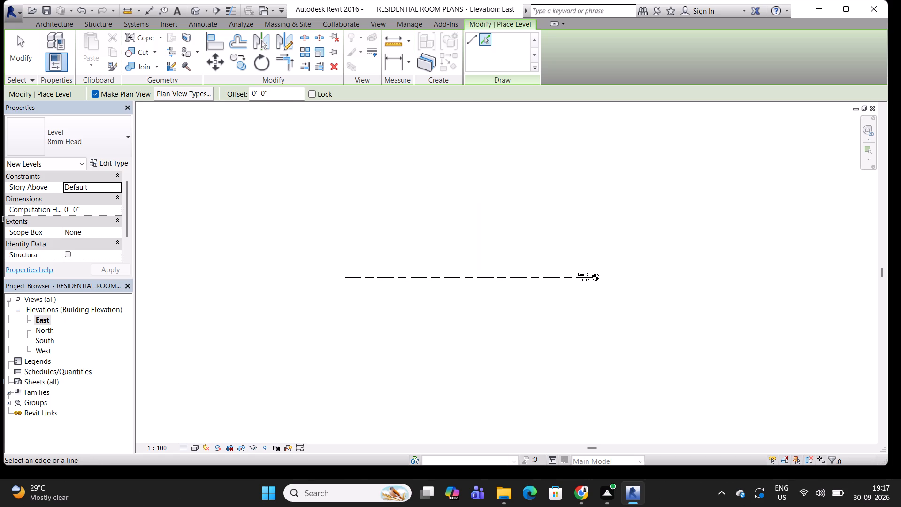
drag(280, 95, 248, 95)
text(10')
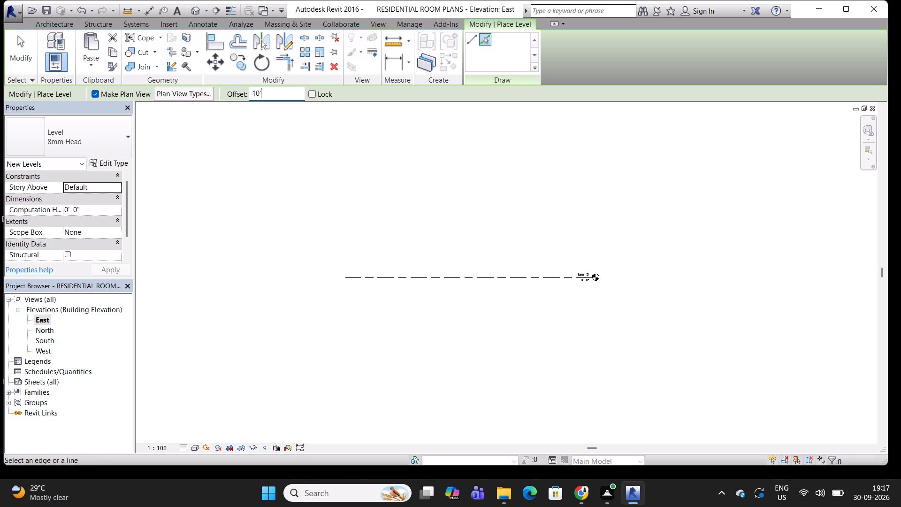
key(Return)
click(475, 276)
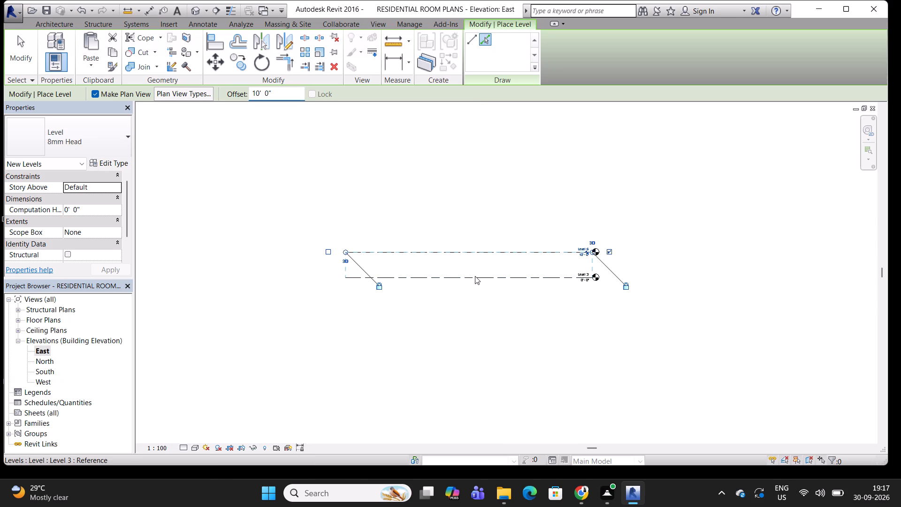
Create another level from the Level 3 line with the pick offset set to -2'.
drag(276, 92, 252, 92)
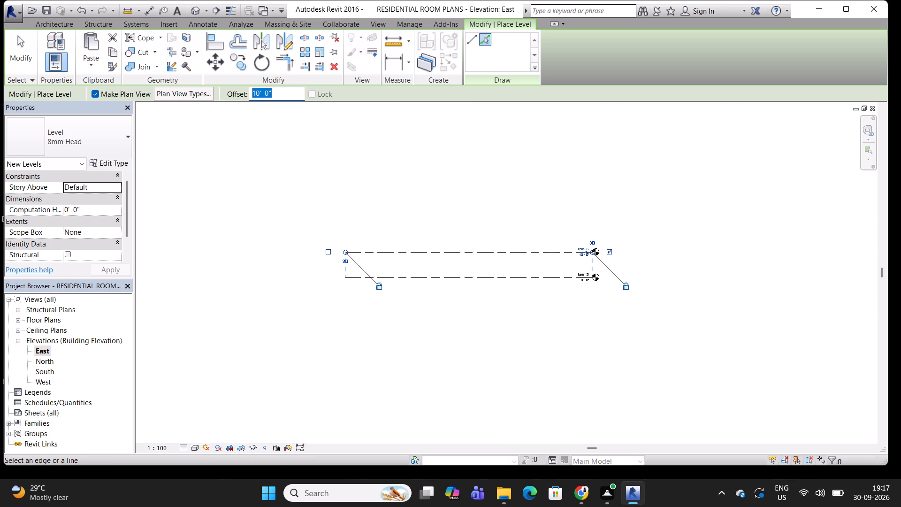
drag(252, 92, 250, 92)
text(-2')
key(Return)
click(426, 277)
Examine the names and elevations at the level heads and the plan view types set for new levels.
scroll(577, 300, up, 5)
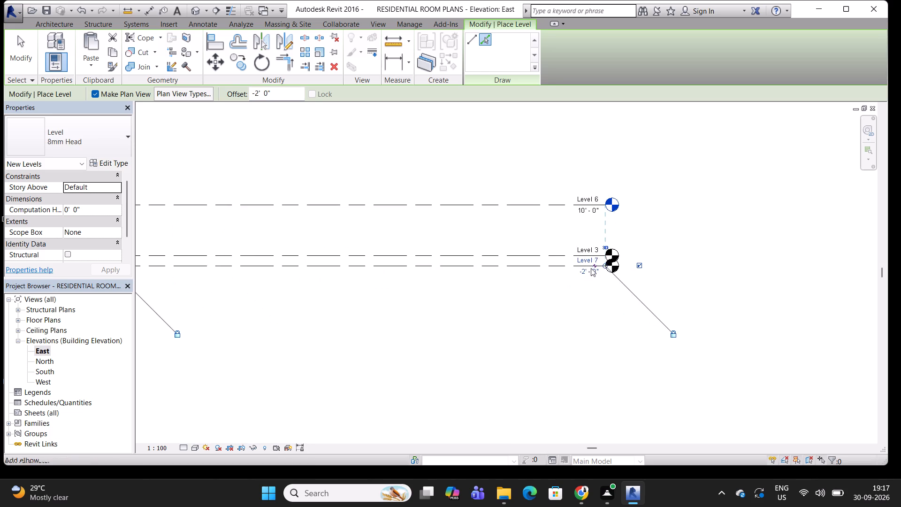
scroll(591, 267, up, 9)
scroll(608, 246, down, 7)
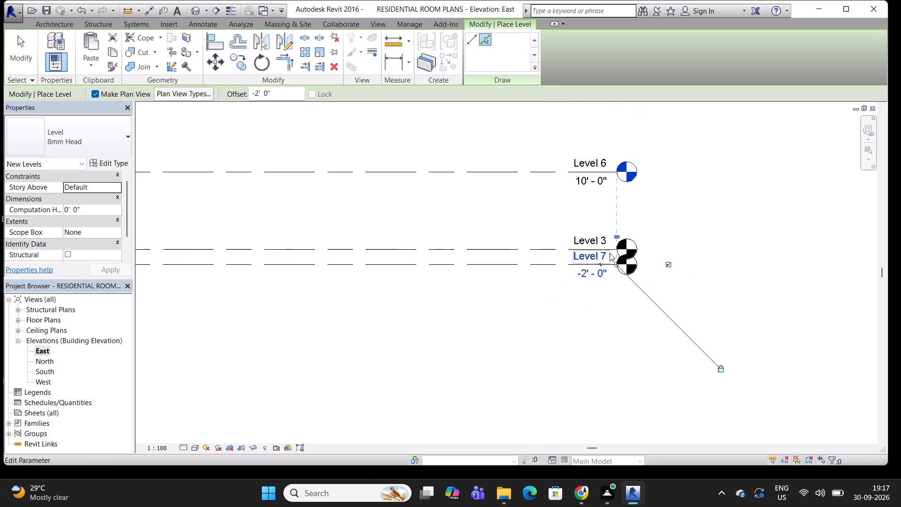
middle_drag(599, 292, 590, 333)
scroll(592, 285, up, 6)
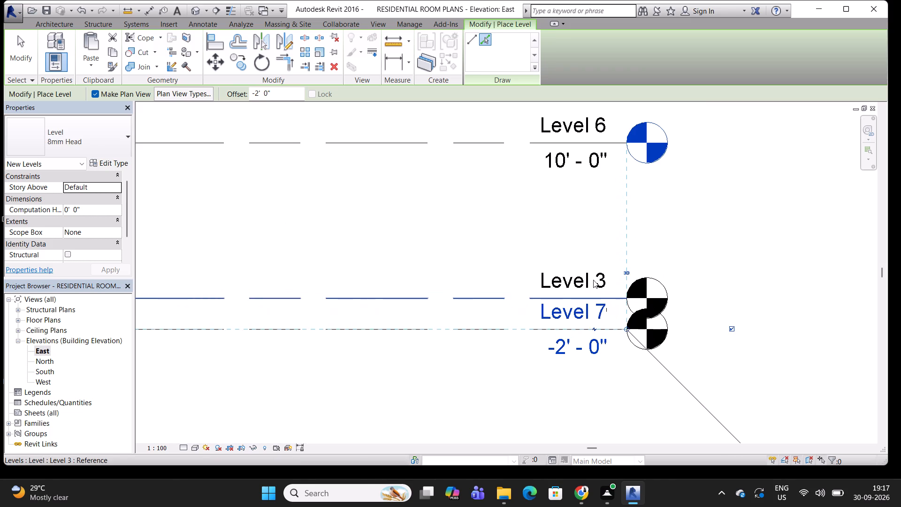
scroll(595, 198, down, 5)
scroll(482, 219, down, 3)
middle_drag(448, 219, 505, 215)
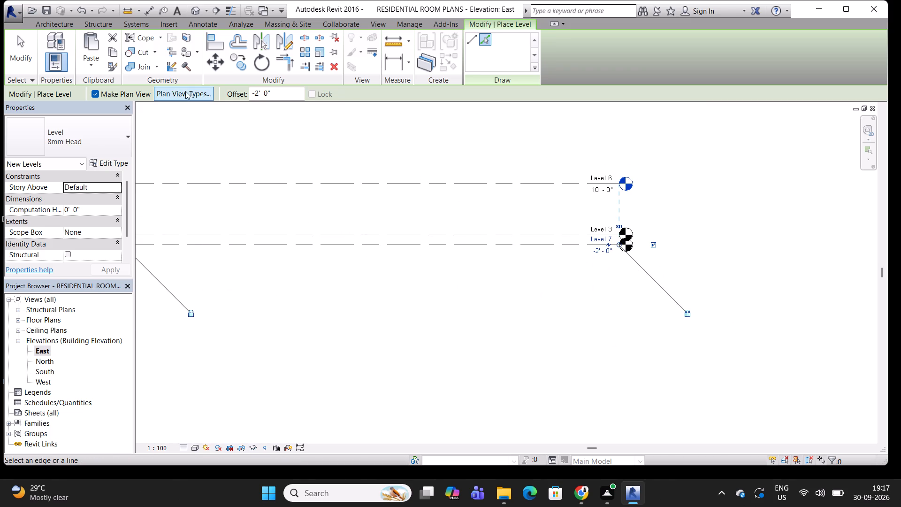
click(196, 92)
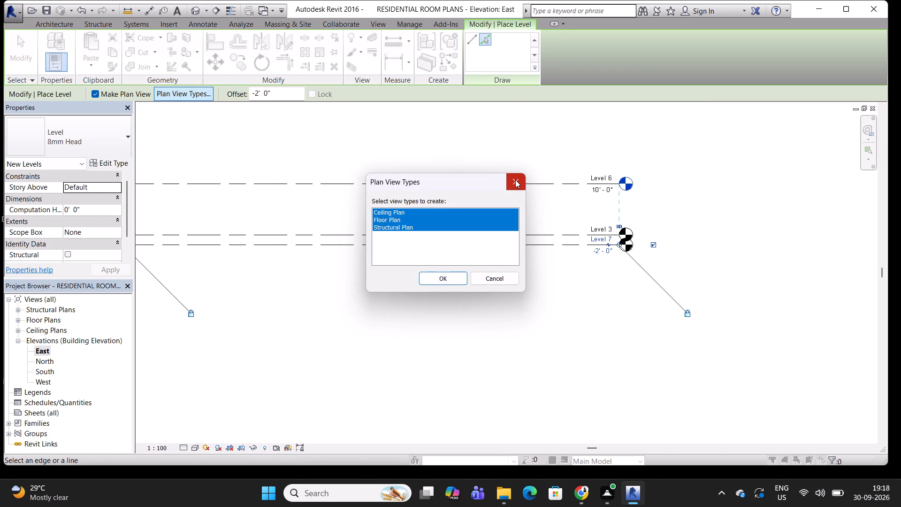
click(516, 179)
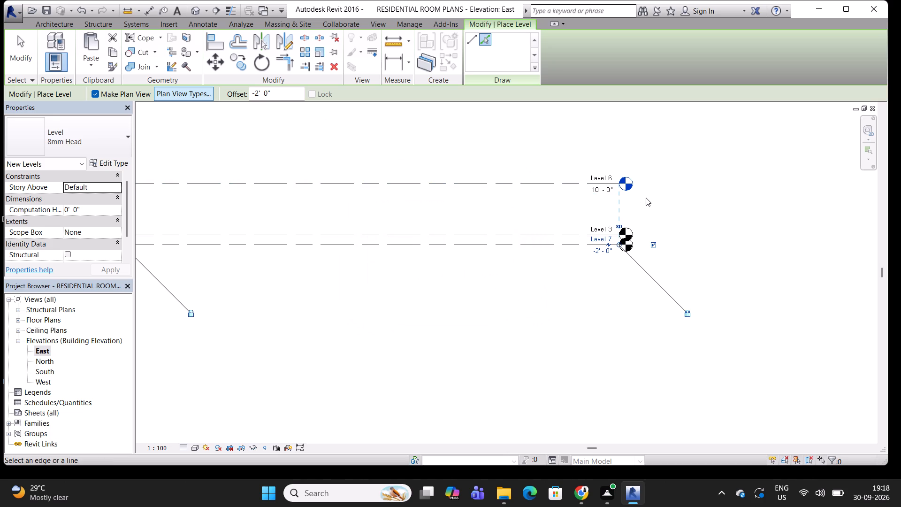
scroll(643, 196, up, 3)
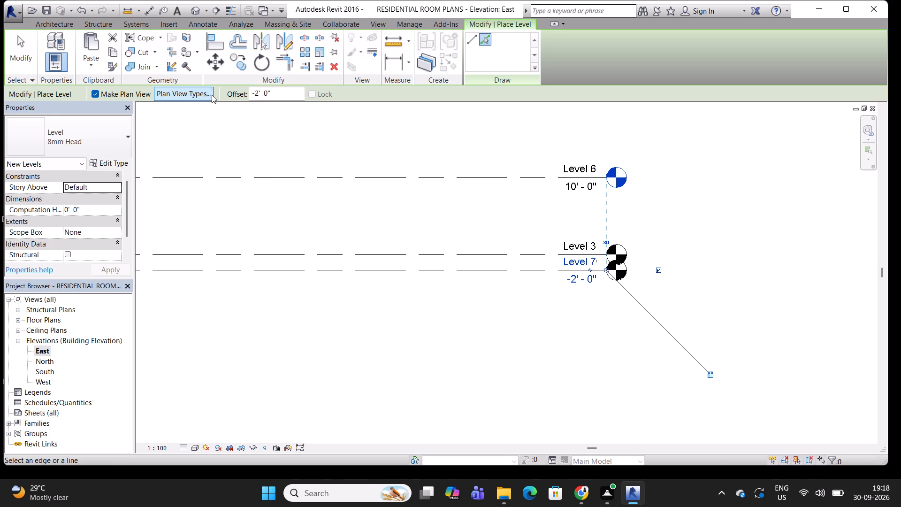
click(212, 95)
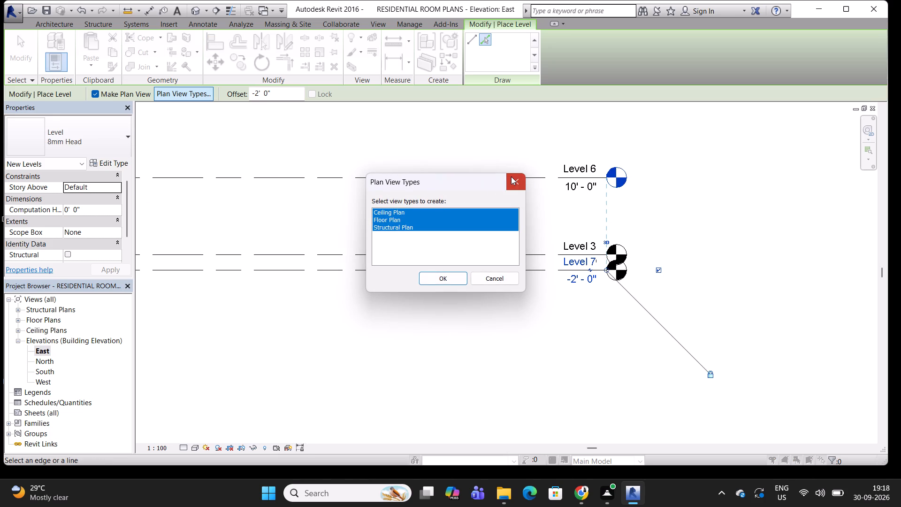
click(511, 177)
scroll(565, 299, up, 3)
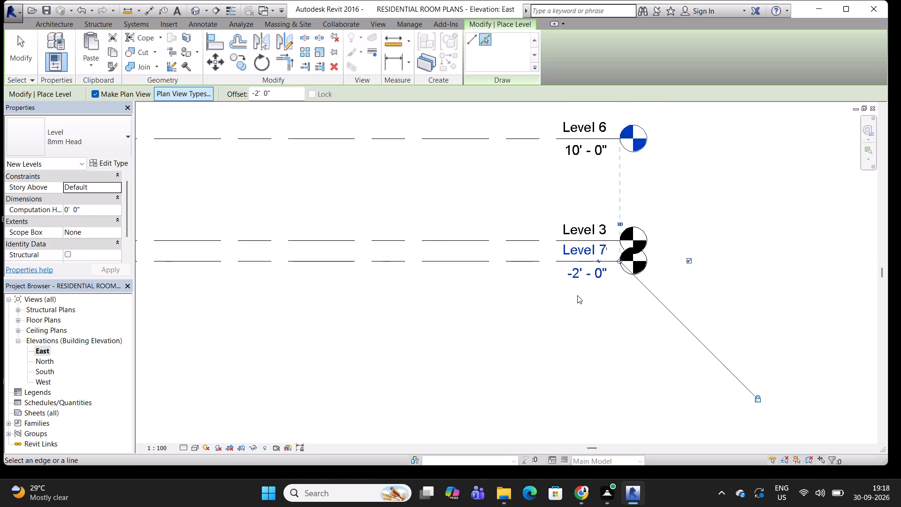
scroll(577, 295, up, 2)
scroll(607, 271, up, 4)
scroll(611, 218, down, 4)
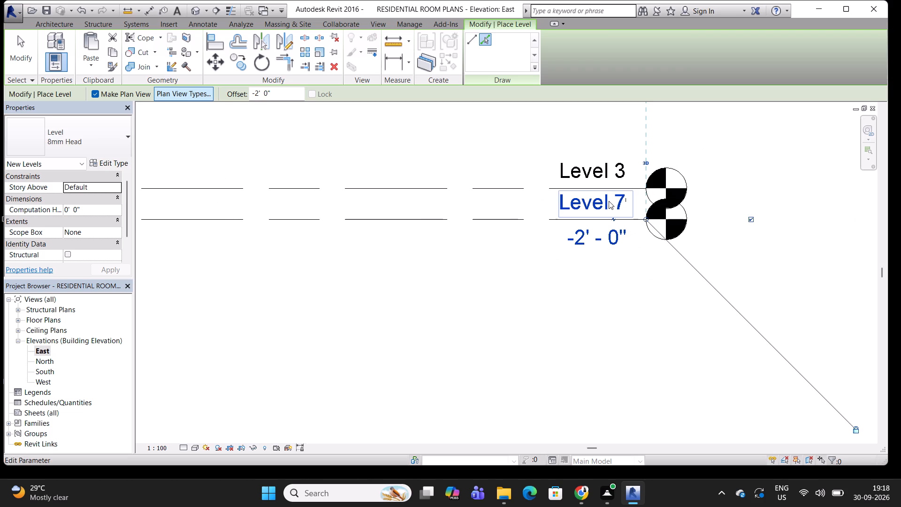
Finish placing levels and examine the Level 3, Level 6 and Level 7 heads in the East elevation.
scroll(578, 246, down, 10)
scroll(574, 254, up, 3)
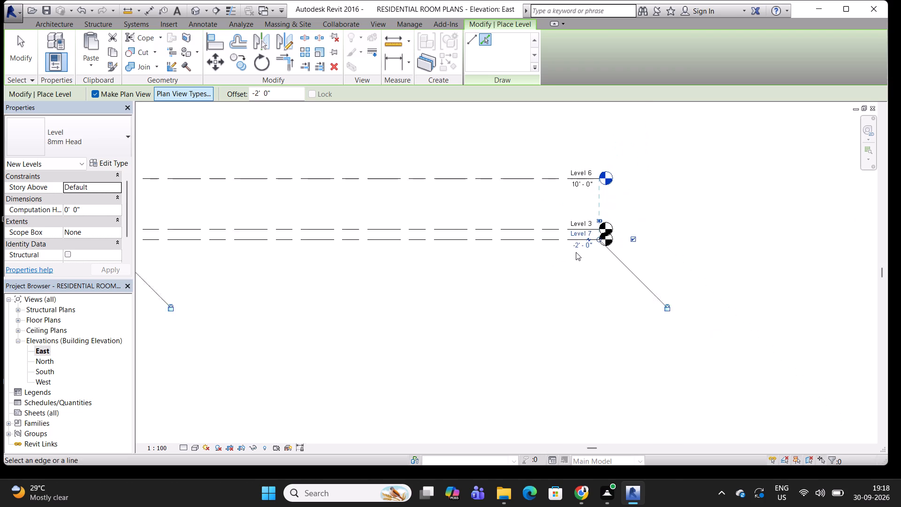
middle_drag(599, 204, 655, 227)
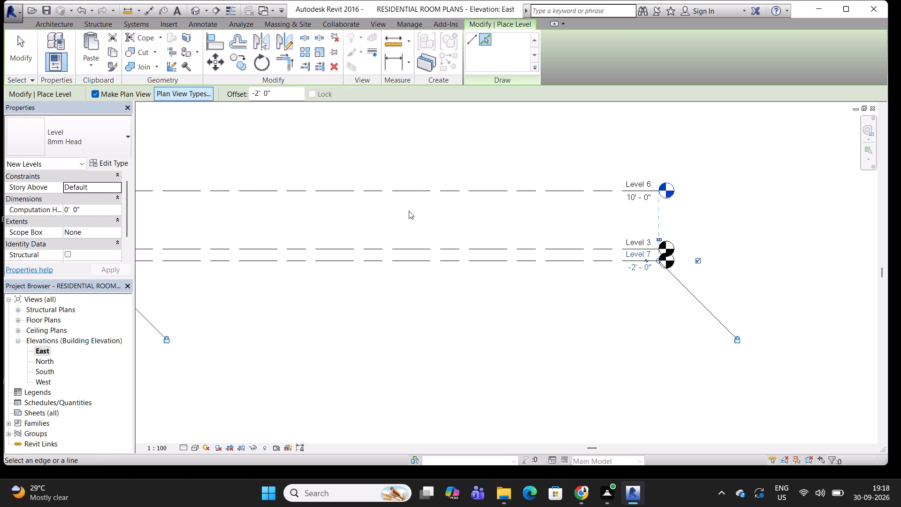
scroll(410, 211, down, 5)
scroll(457, 195, down, 3)
middle_drag(457, 195, 511, 217)
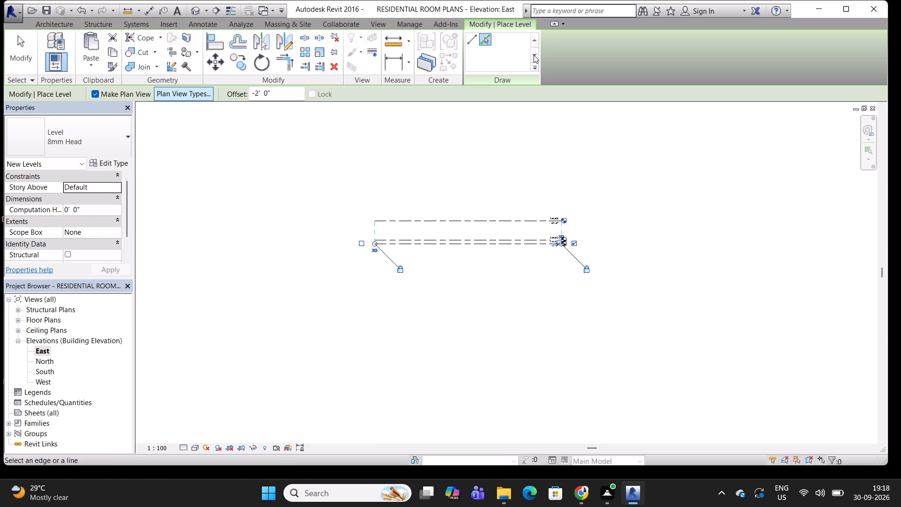
click(534, 54)
click(534, 54)
triple_click(534, 38)
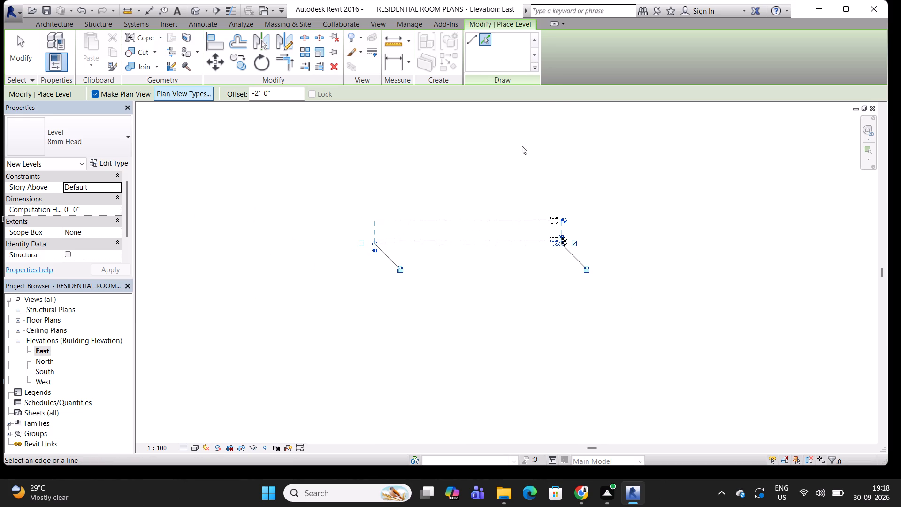
key(Escape)
key(Escape)
scroll(543, 237, up, 15)
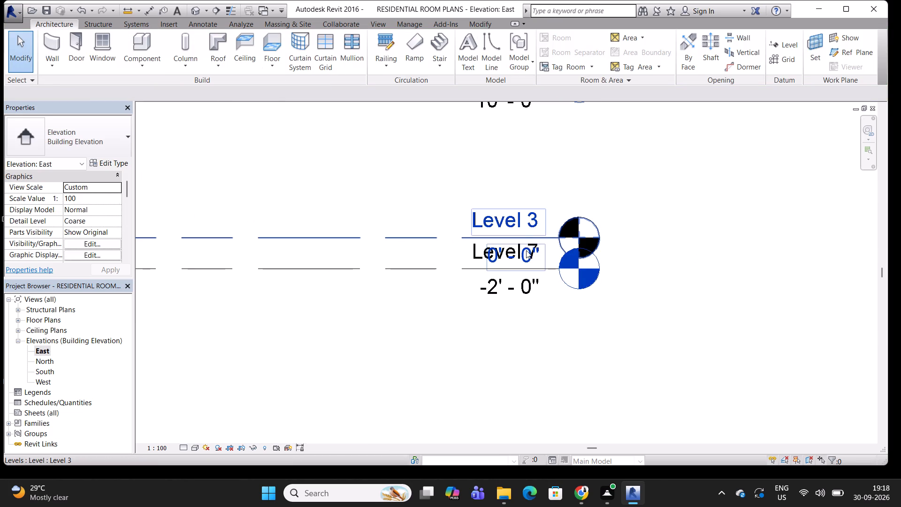
click(526, 250)
middle_drag(554, 260, 586, 267)
key(Escape)
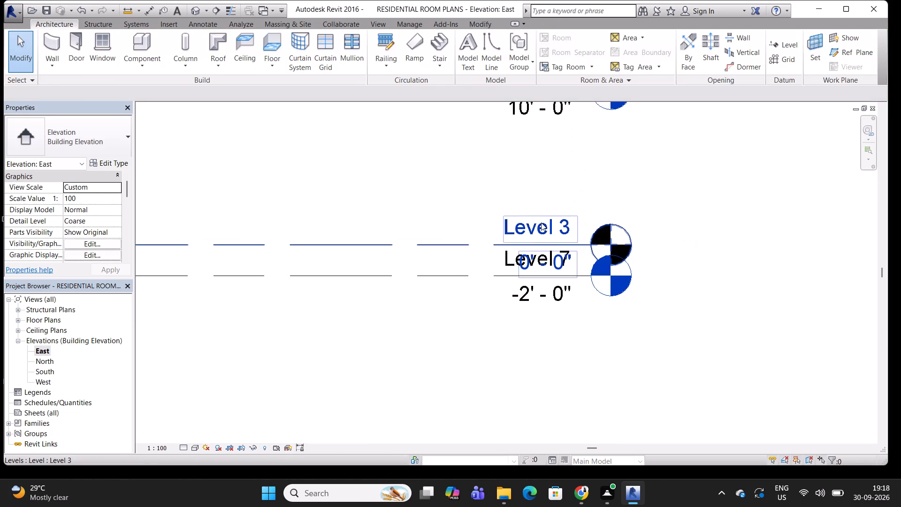
click(541, 223)
key(Escape)
key(Escape)
Save the RESIDENTIAL ROOM PLANS project.
scroll(546, 267, down, 9)
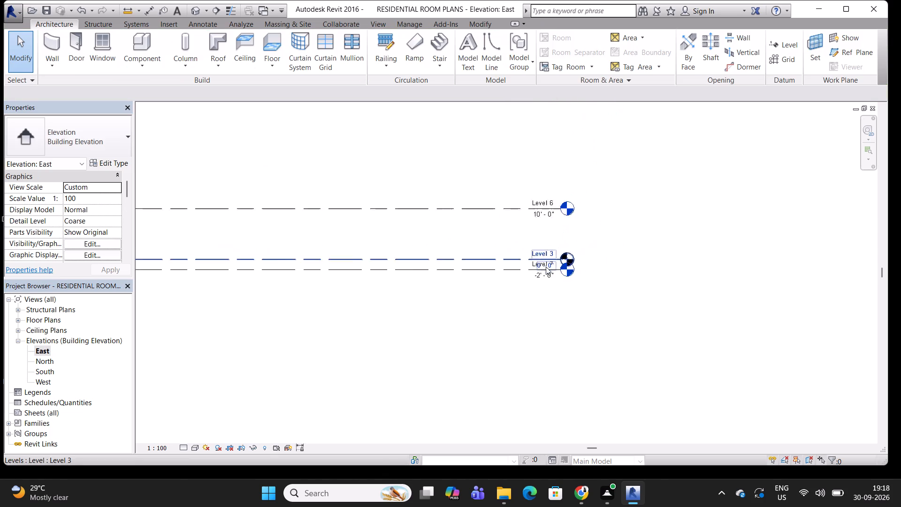
scroll(546, 267, down, 1)
key(ctrl+s)
scroll(550, 242, down, 1)
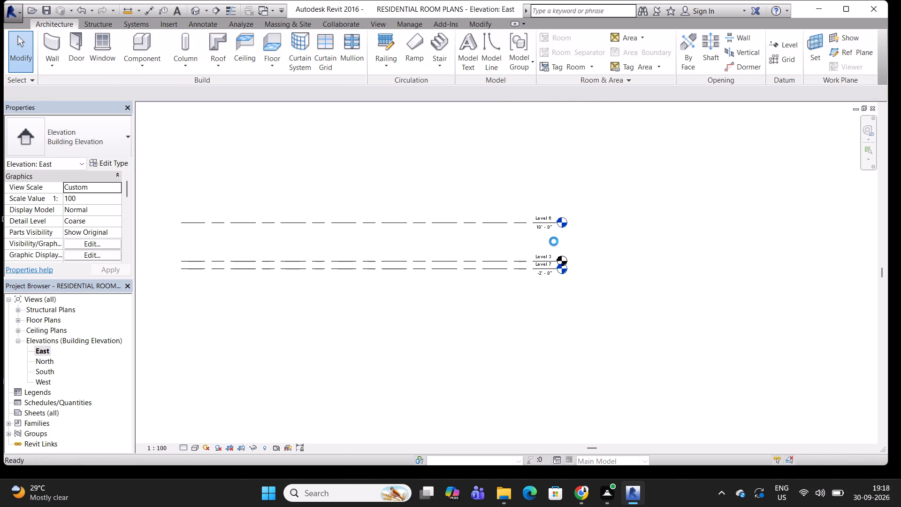
scroll(554, 241, down, 2)
middle_drag(554, 241, 596, 240)
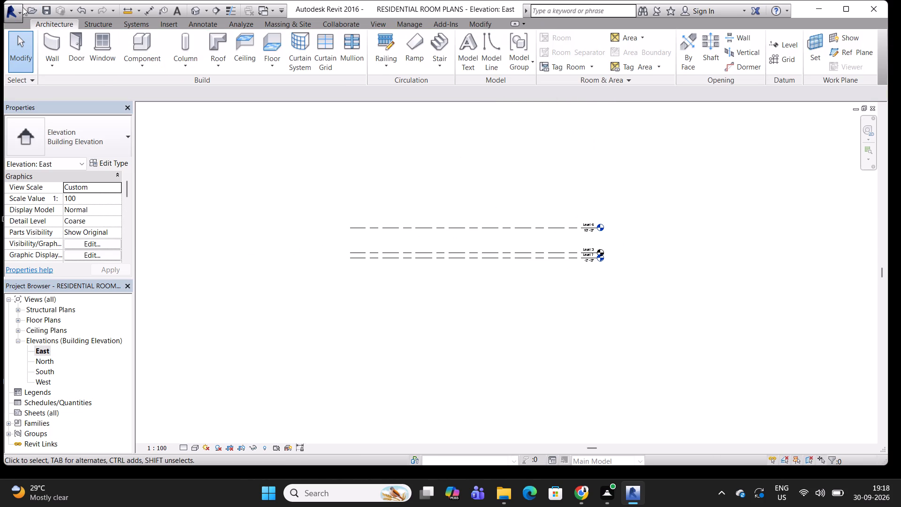
Create a new project based on the Default_I_ENU template file from the Generic folder.
click(20, 9)
click(56, 58)
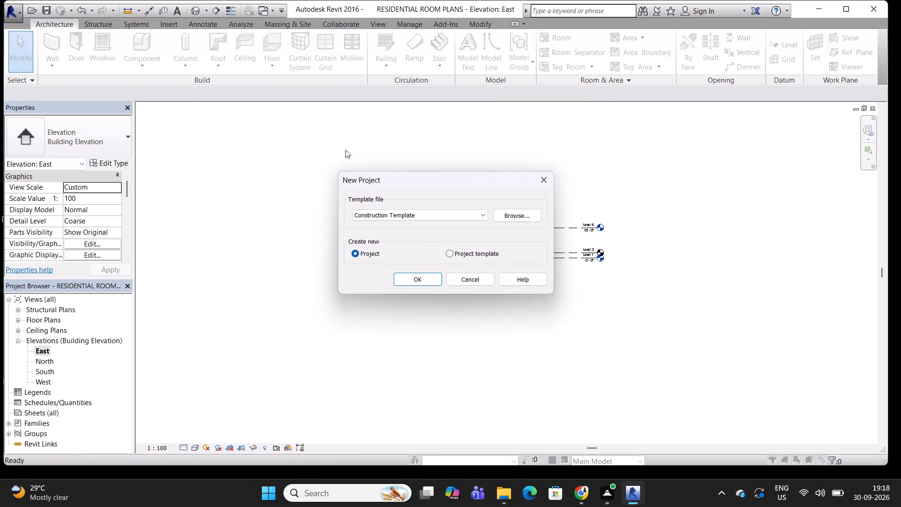
click(482, 215)
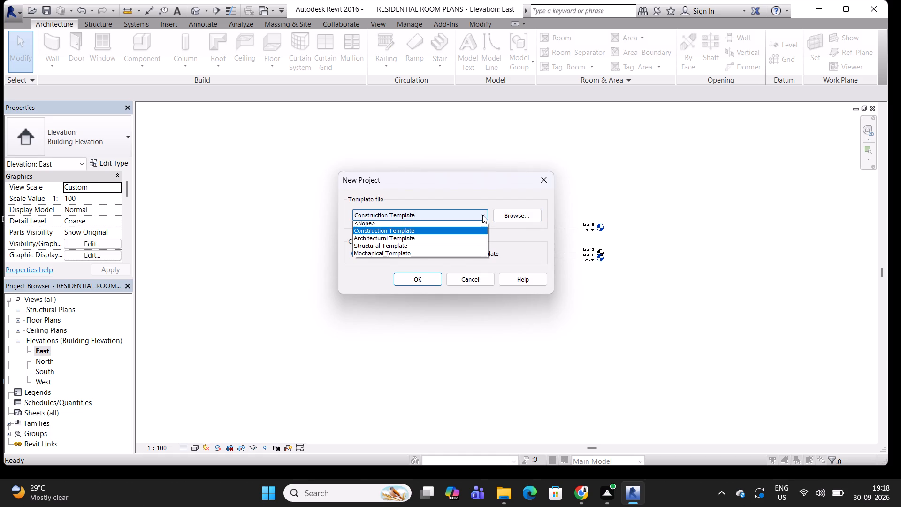
click(523, 216)
click(523, 216)
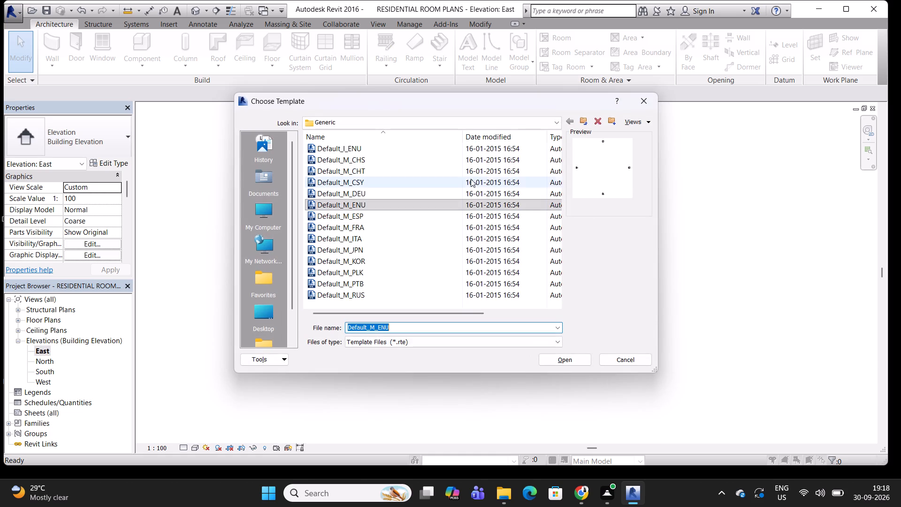
click(357, 153)
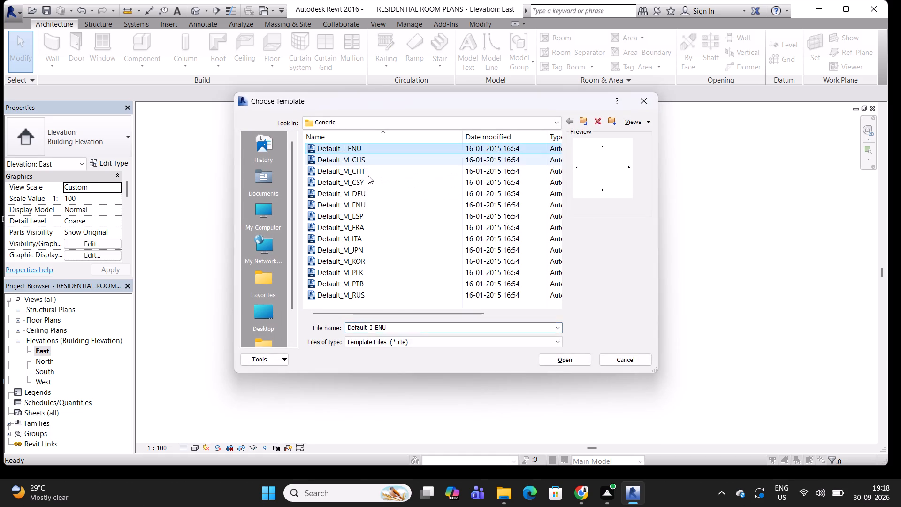
click(569, 361)
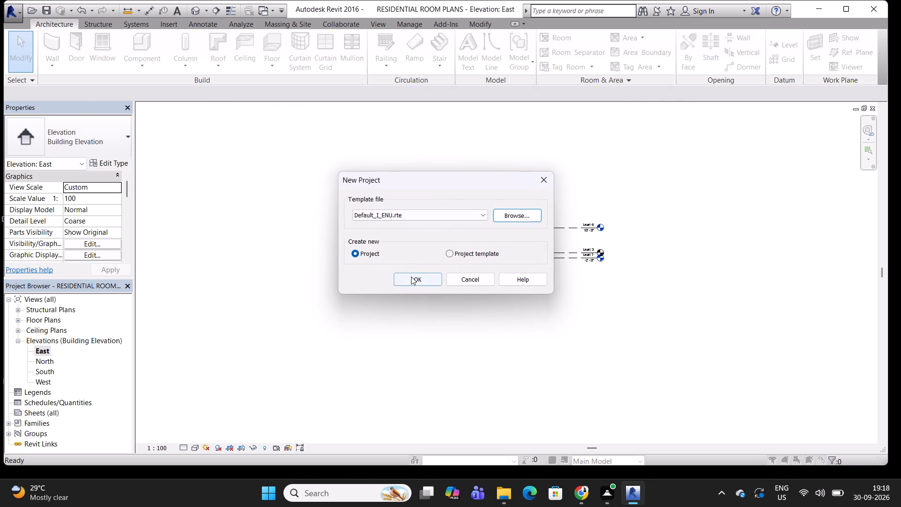
click(412, 280)
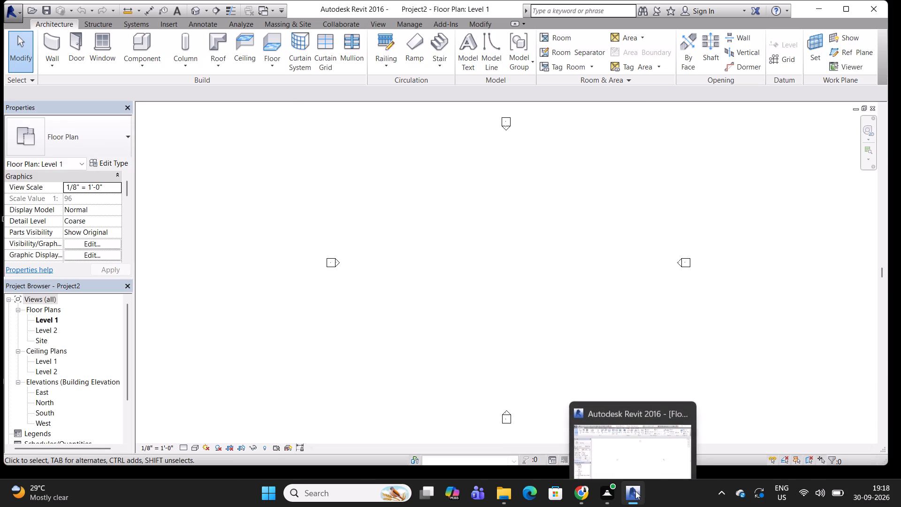
click(626, 419)
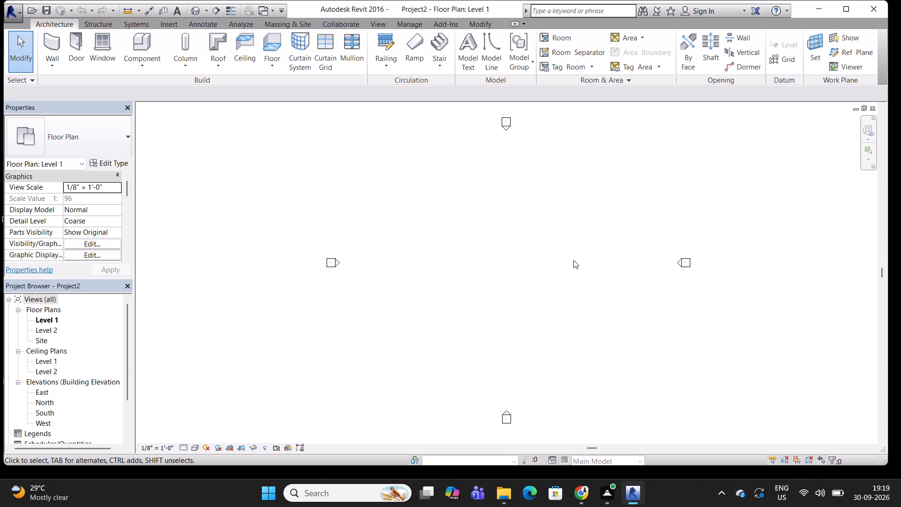
Switch to File Explorer and open the 3d folder inside the Desktop's fuji folder.
click(500, 492)
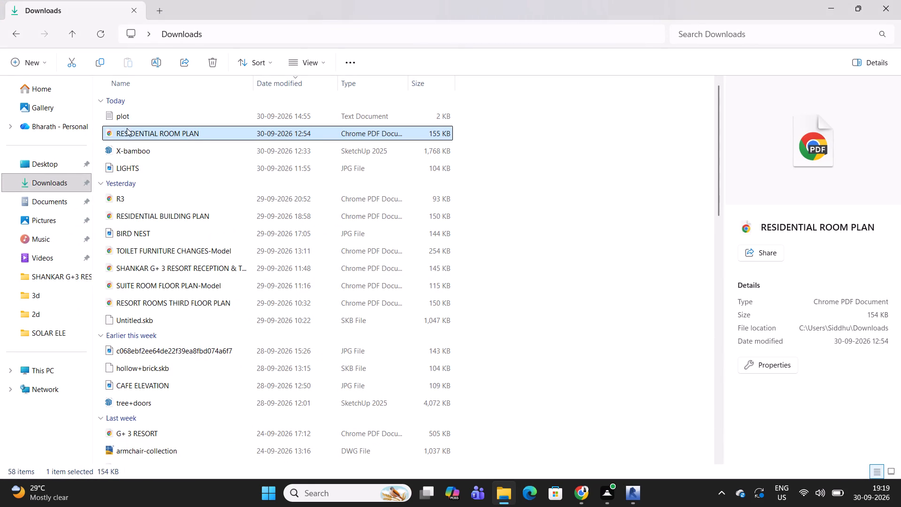
click(49, 277)
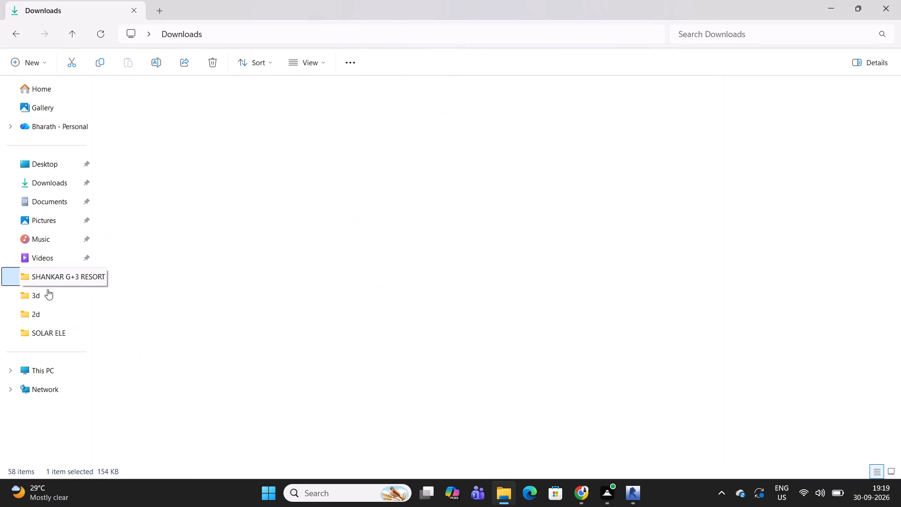
click(38, 294)
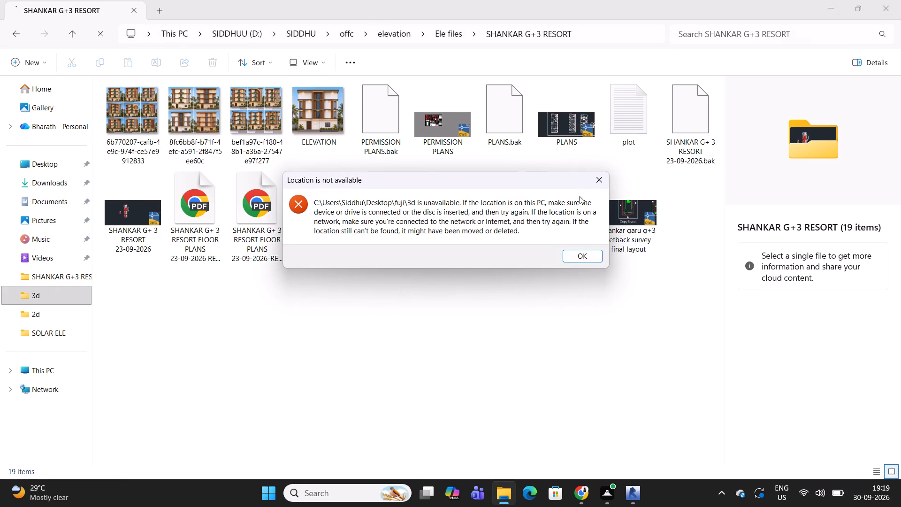
click(602, 180)
click(33, 292)
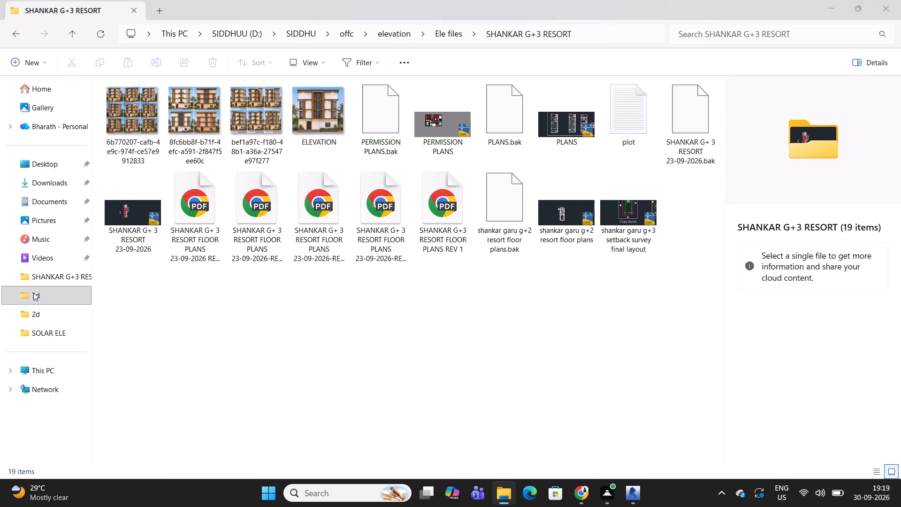
click(593, 179)
key(Escape)
key(Escape)
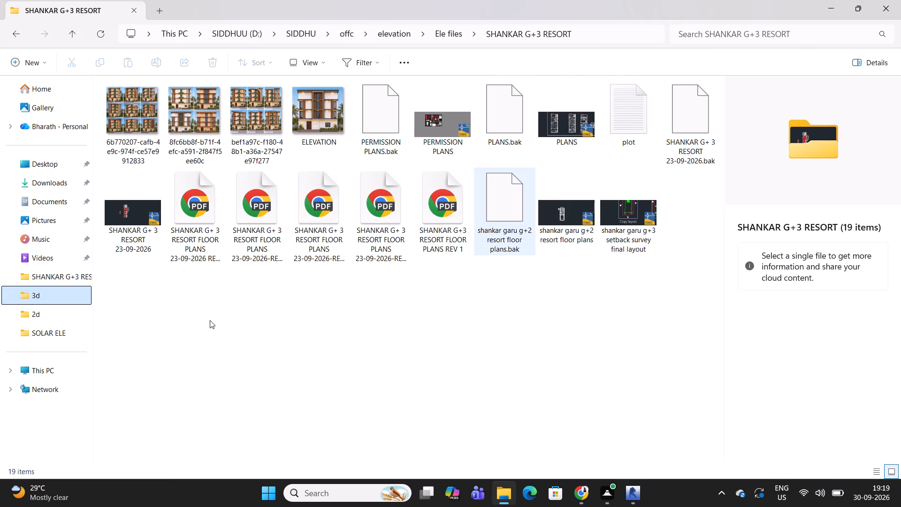
key(Escape)
click(196, 294)
click(50, 91)
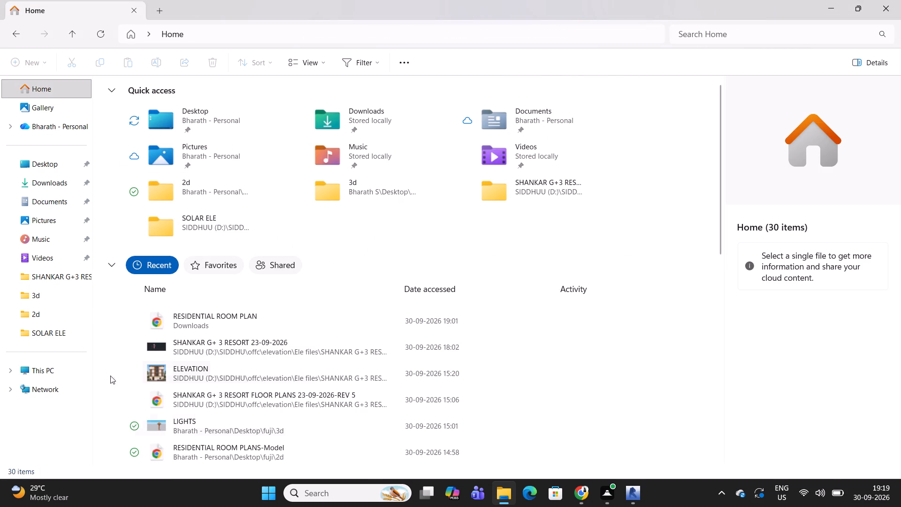
click(39, 312)
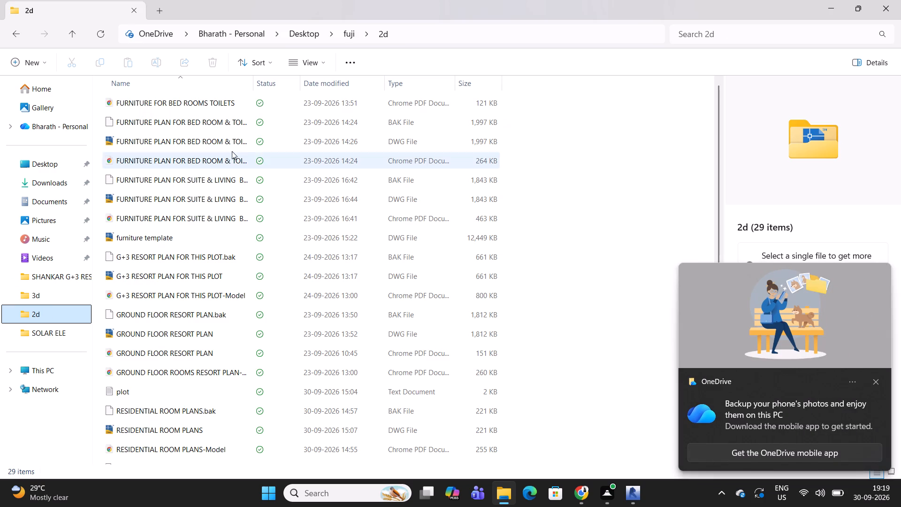
click(348, 31)
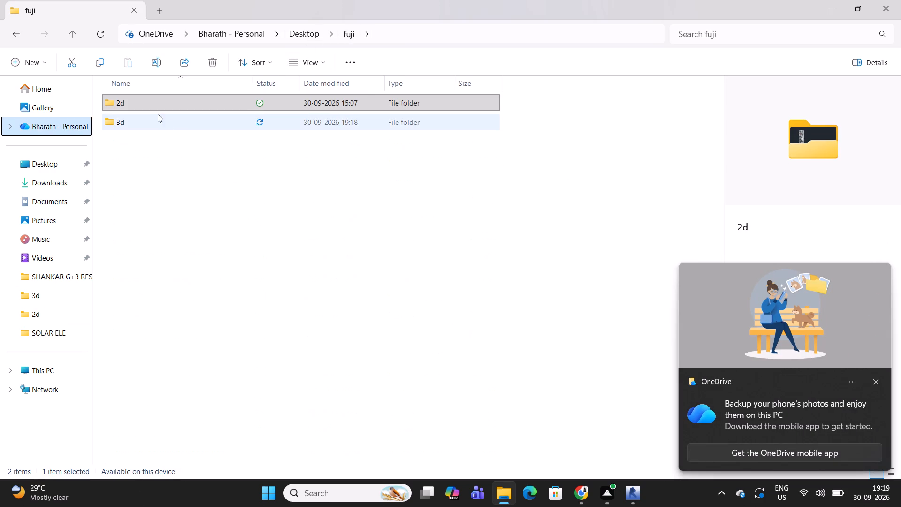
click(153, 120)
double_click(153, 120)
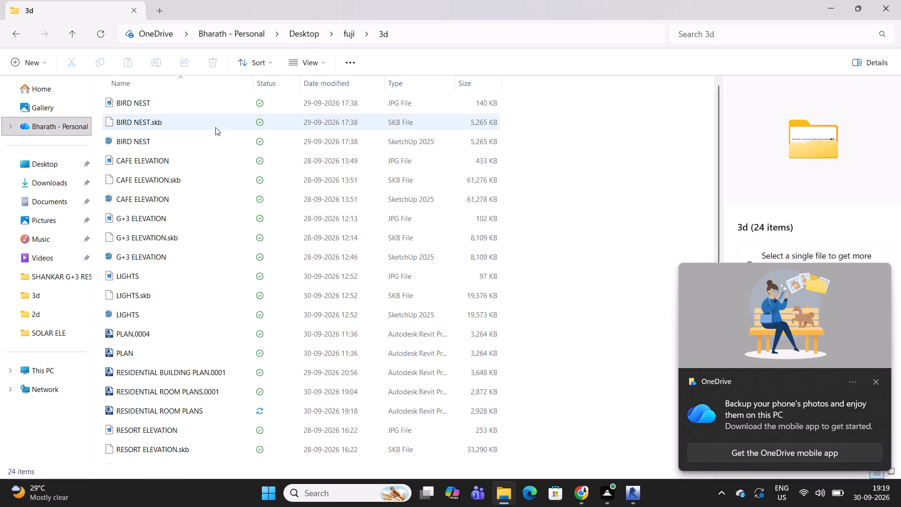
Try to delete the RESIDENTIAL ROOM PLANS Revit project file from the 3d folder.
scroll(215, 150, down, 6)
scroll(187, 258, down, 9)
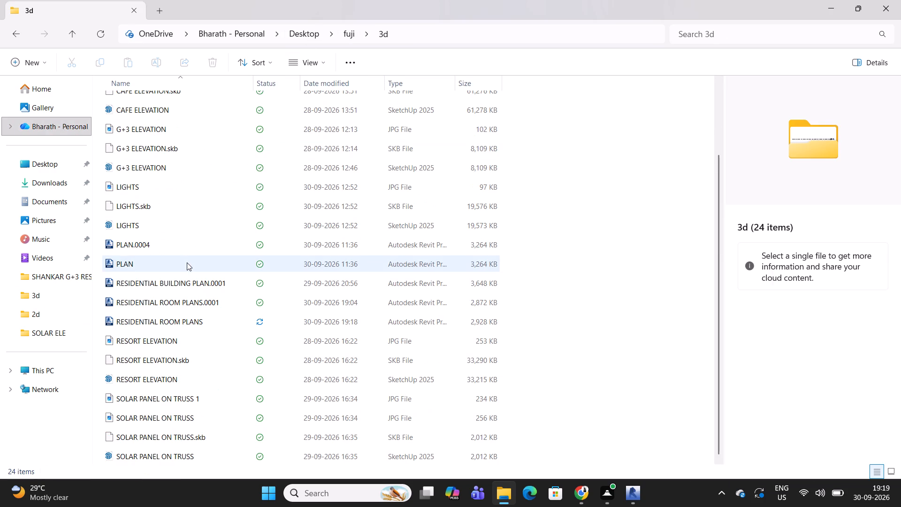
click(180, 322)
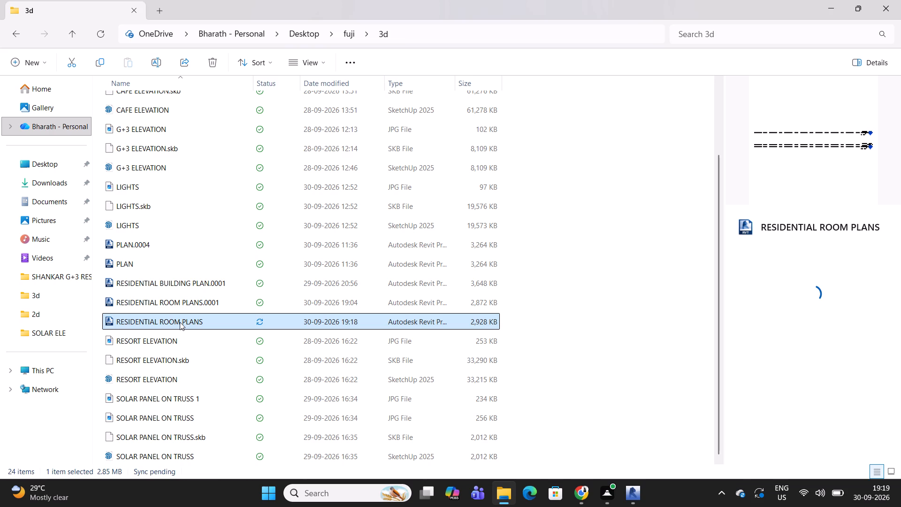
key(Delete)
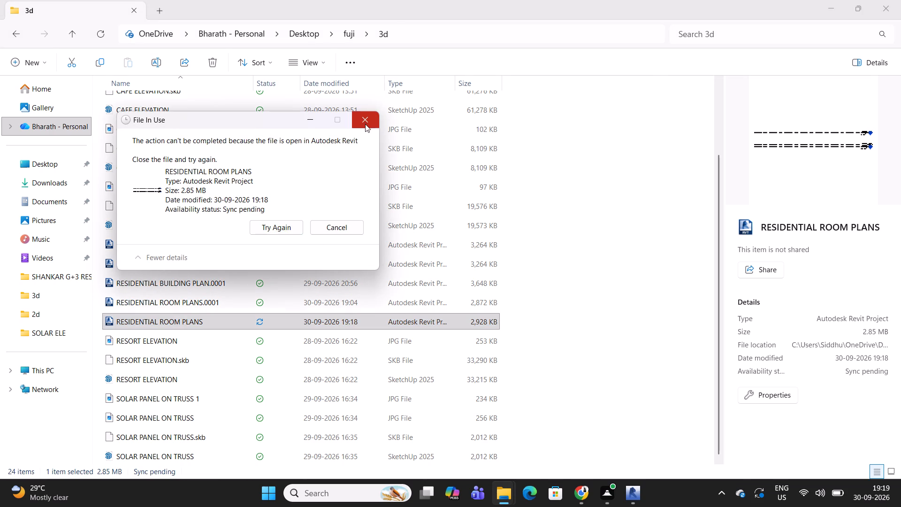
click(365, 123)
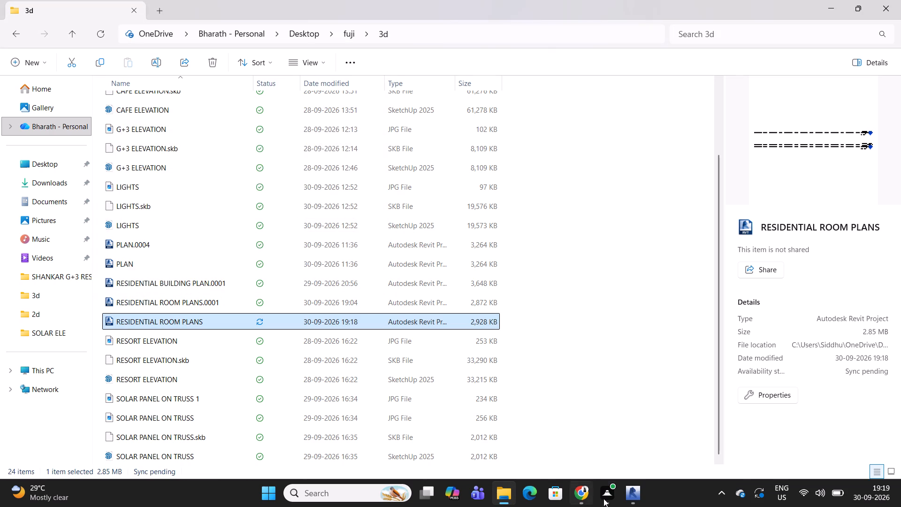
Switch back to Revit with the new project's Level 1 floor plan.
click(645, 436)
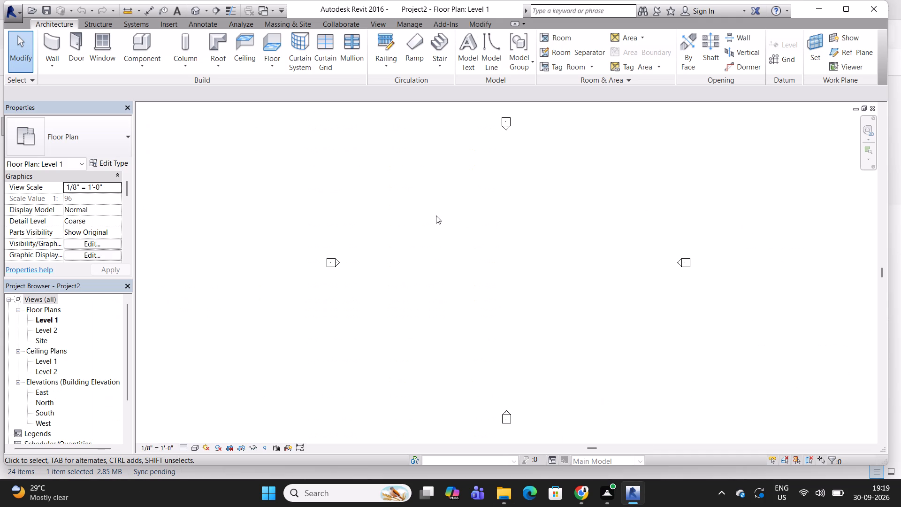
key(Escape)
key(Escape)
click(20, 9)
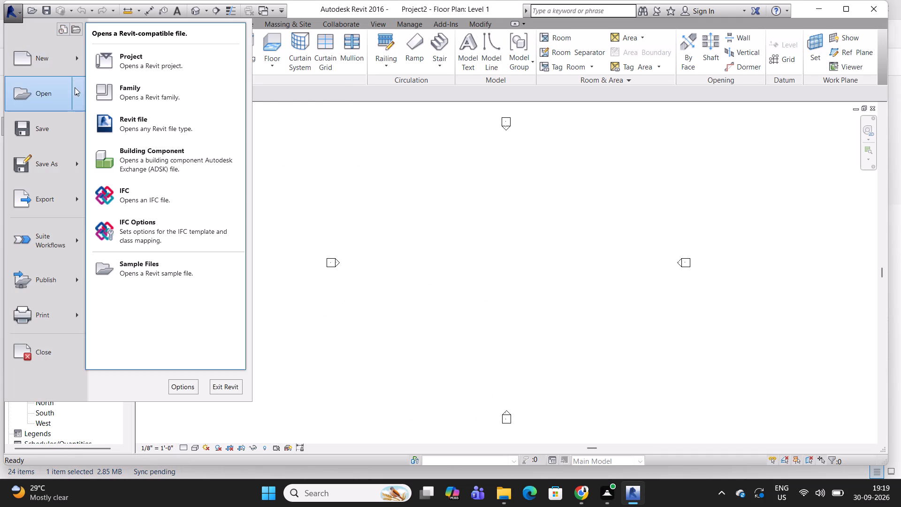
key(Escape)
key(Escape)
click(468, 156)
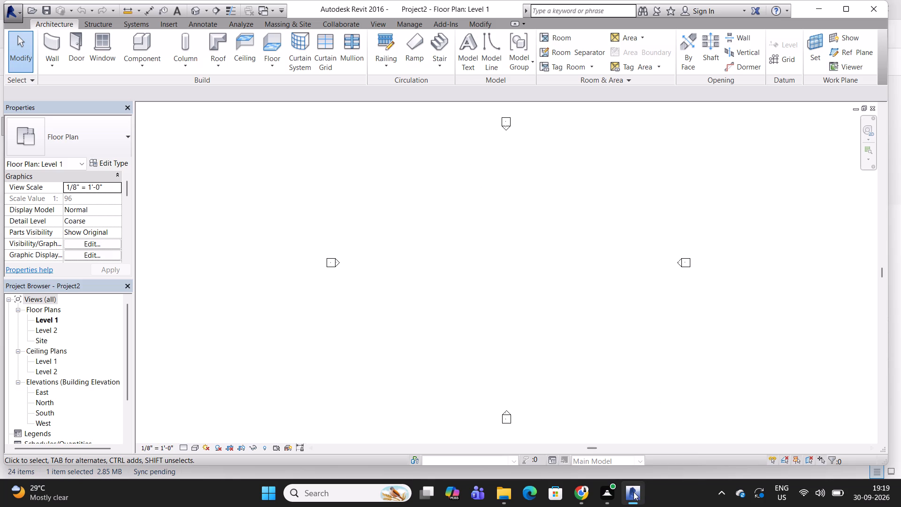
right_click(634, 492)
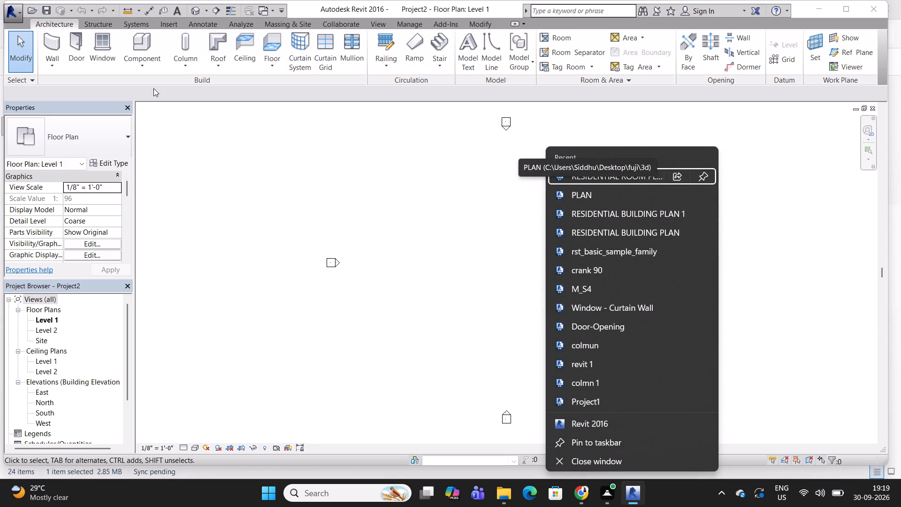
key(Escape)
Save the new project as RESIDENTIAL BUILDING in the 3d folder inside the Desktop's fuji folder.
key(ctrl+s)
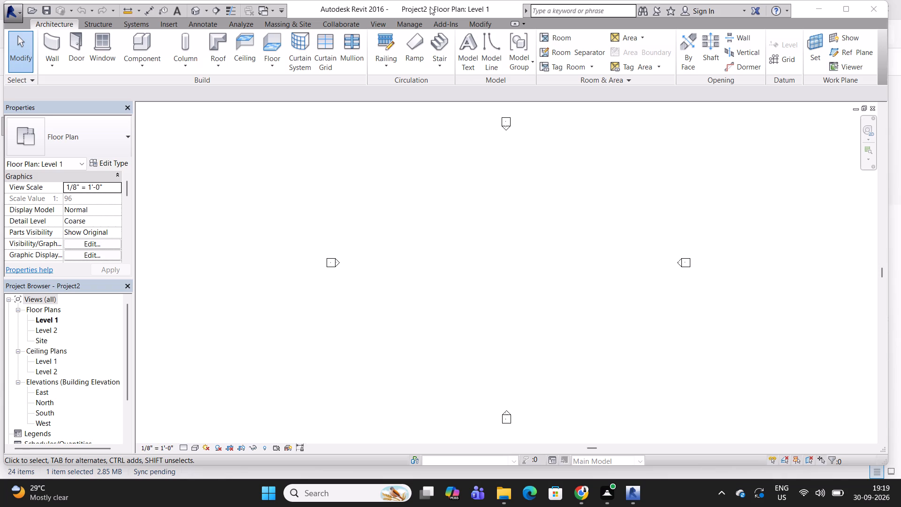
double_click(360, 169)
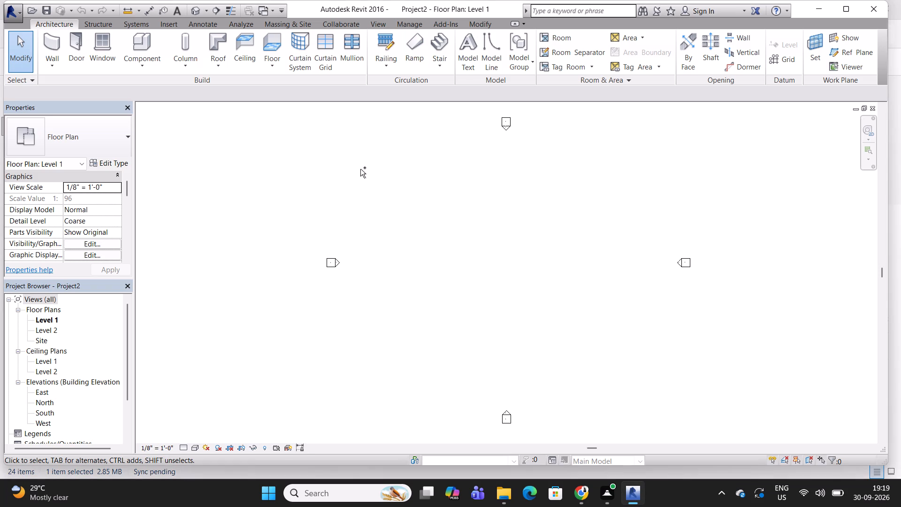
key(ctrl+s)
scroll(267, 269, down, 4)
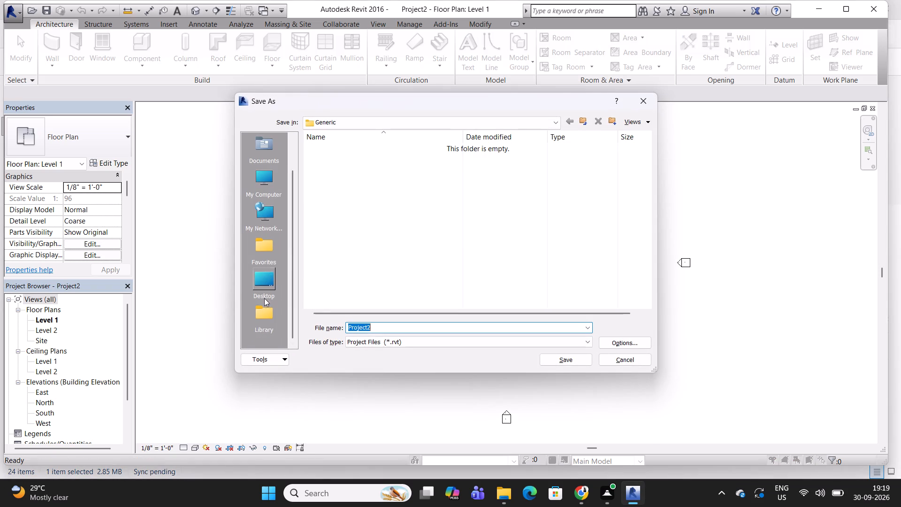
click(263, 279)
double_click(330, 296)
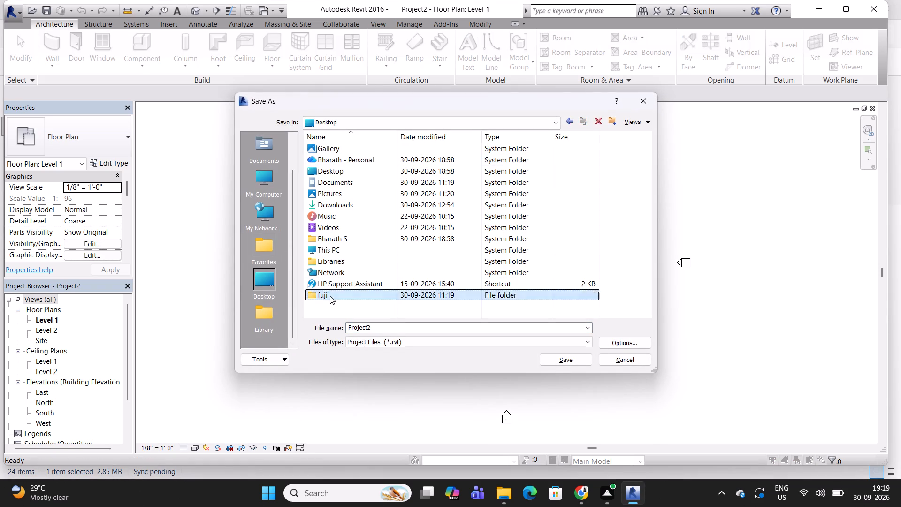
double_click(335, 155)
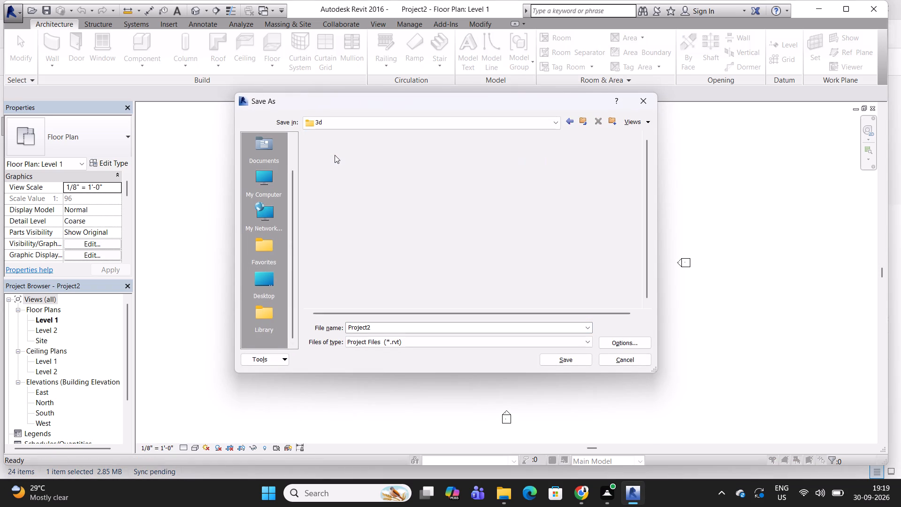
click(377, 330)
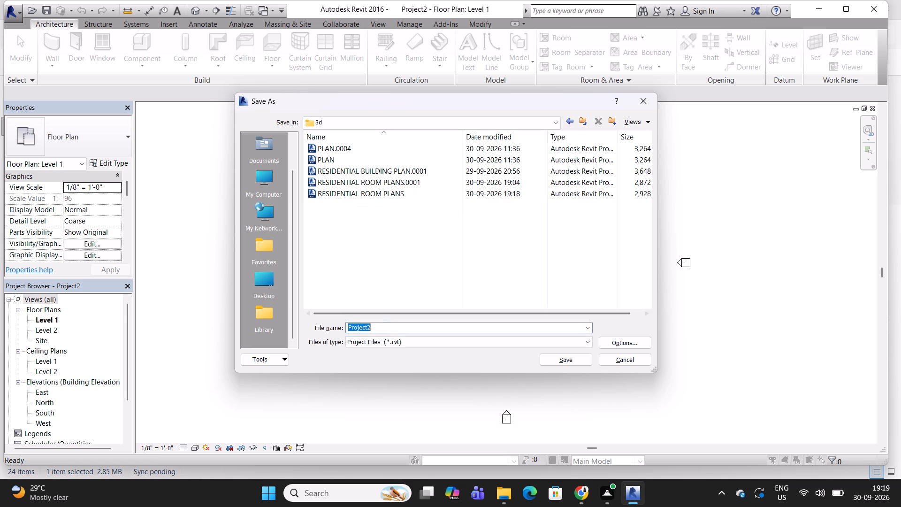
text(RESI)
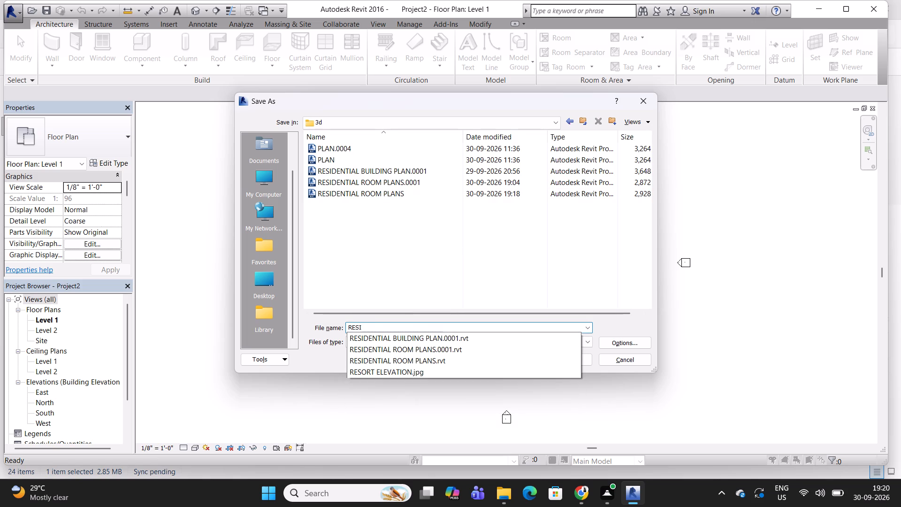
text(DENTI)
text(AL BU)
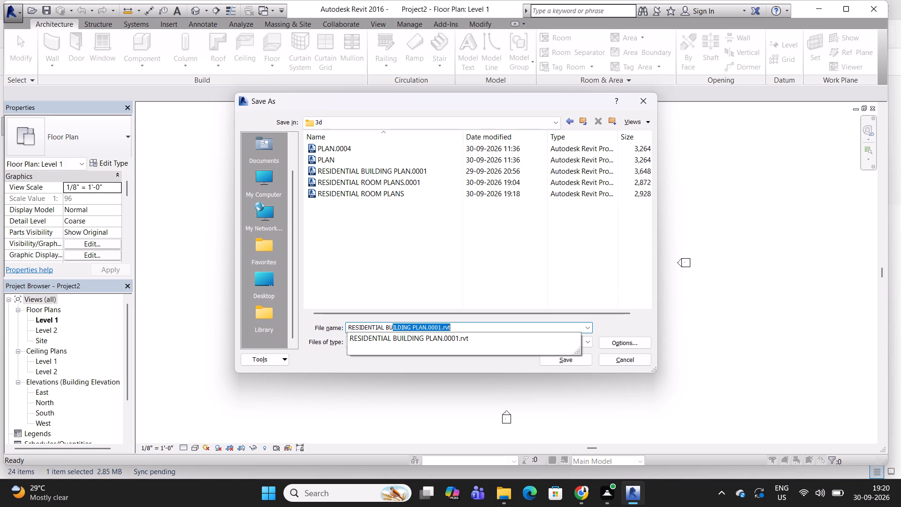
text(ILDING)
key(space)
key(space)
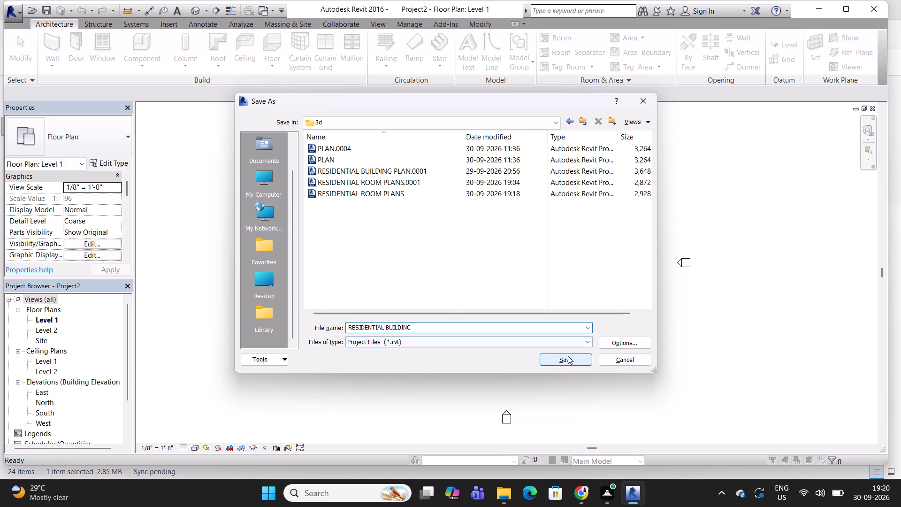
click(570, 358)
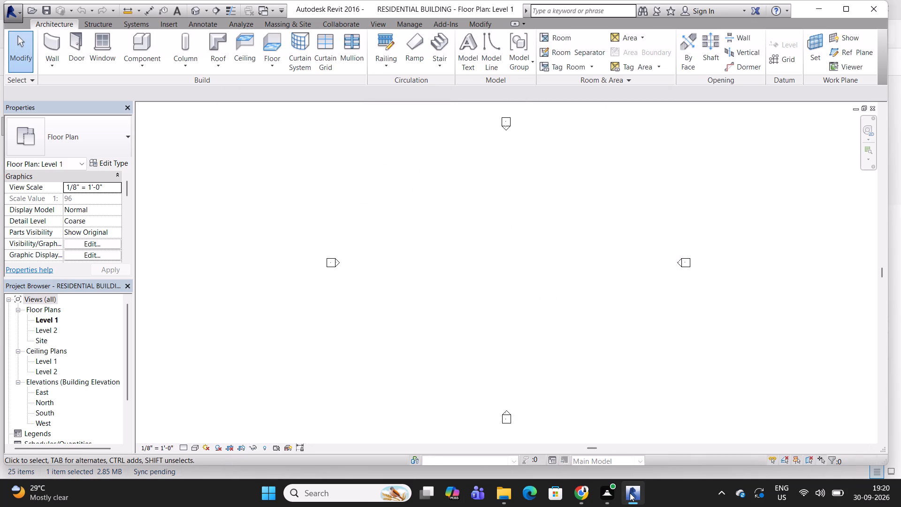
Switch to File Explorer and examine the RESIDENTIAL Revit project files in the 3d folder, and return to Revit.
click(501, 490)
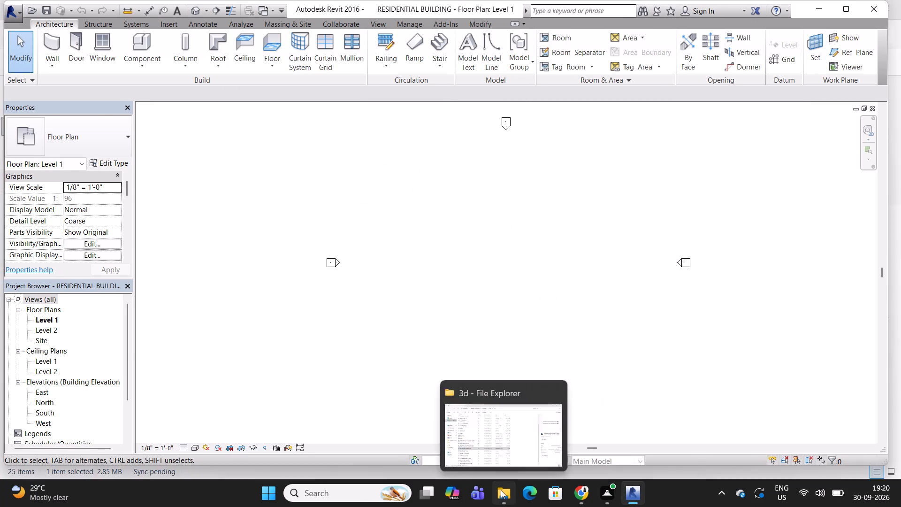
double_click(42, 301)
key(Escape)
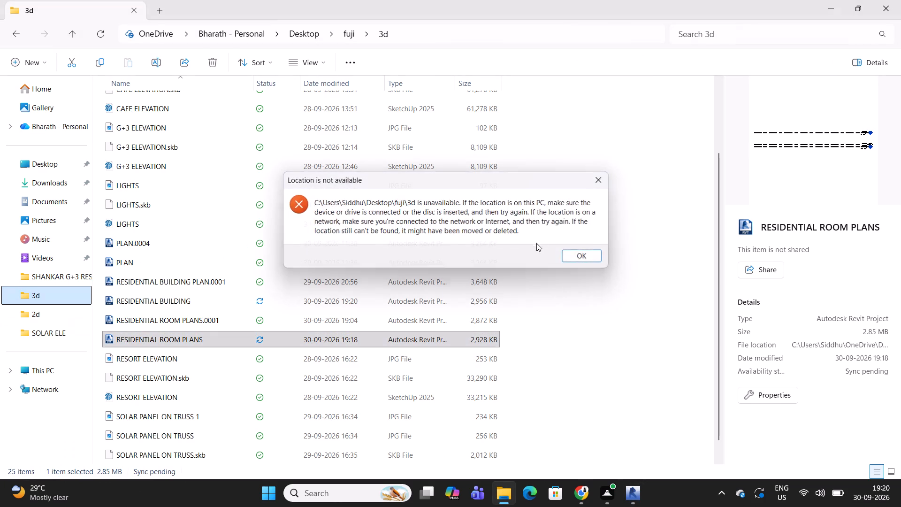
key(Escape)
click(201, 321)
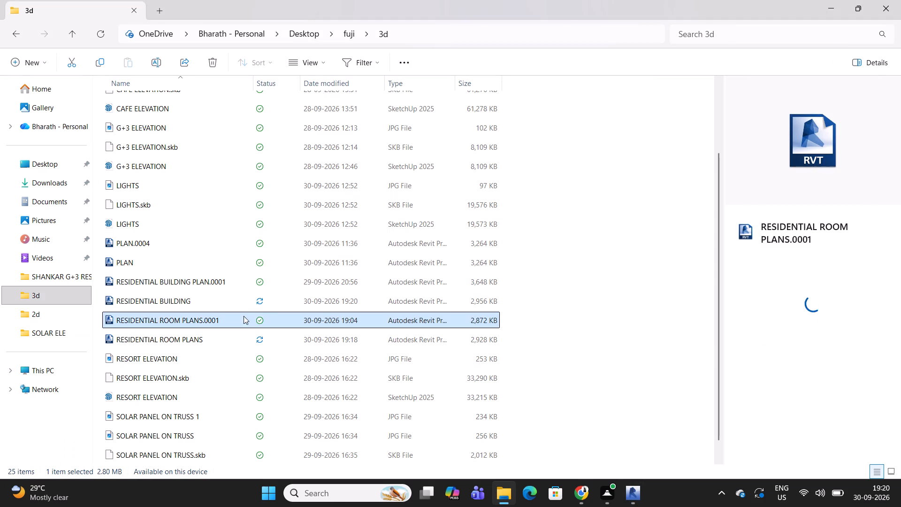
click(193, 337)
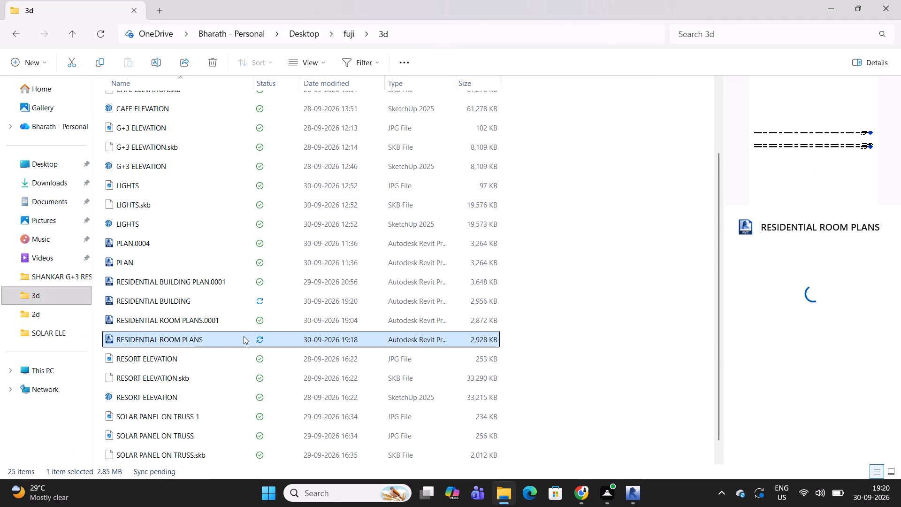
scroll(244, 336, down, 3)
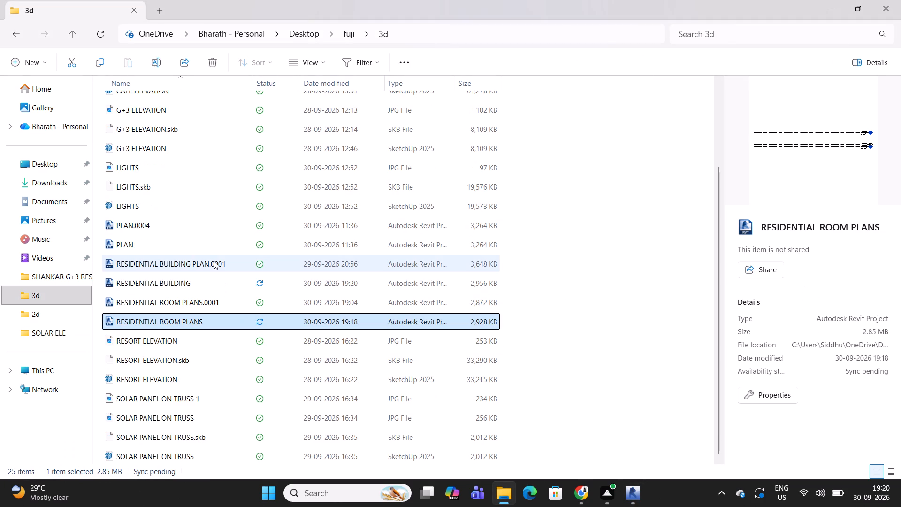
click(176, 284)
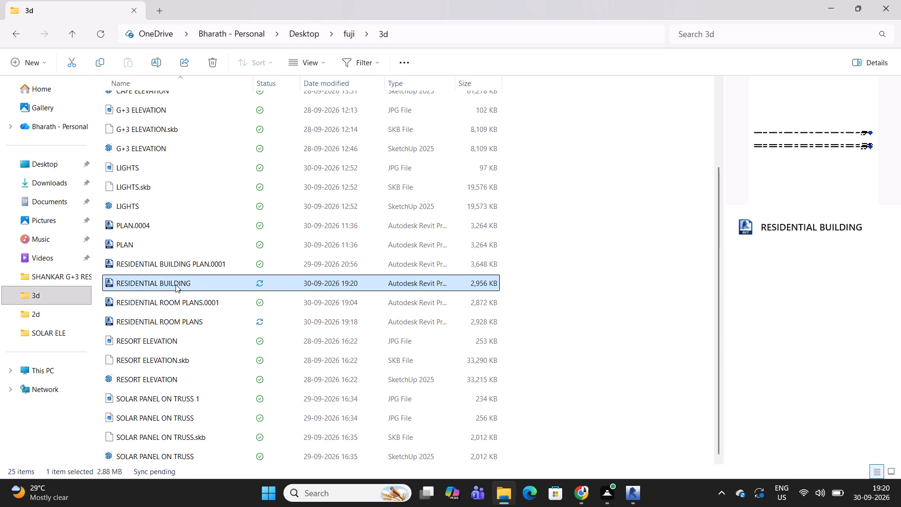
click(196, 268)
click(198, 287)
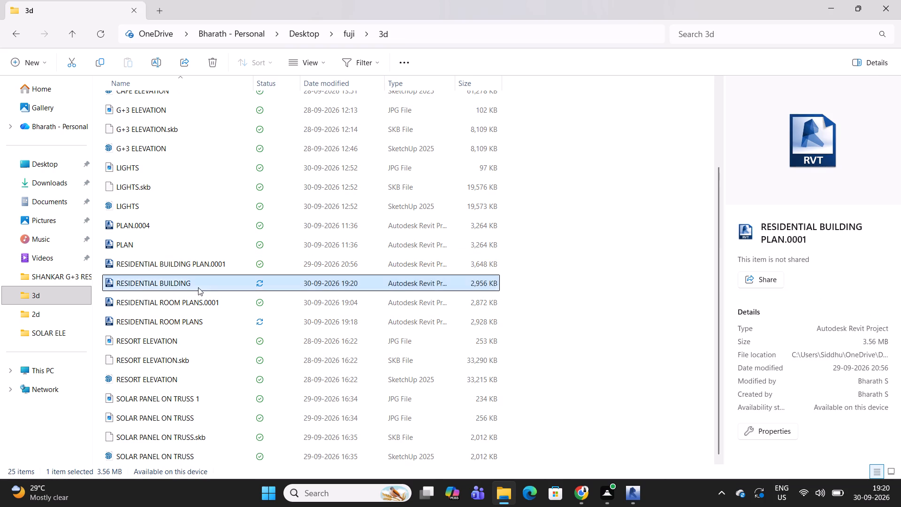
click(193, 326)
scroll(209, 294, down, 5)
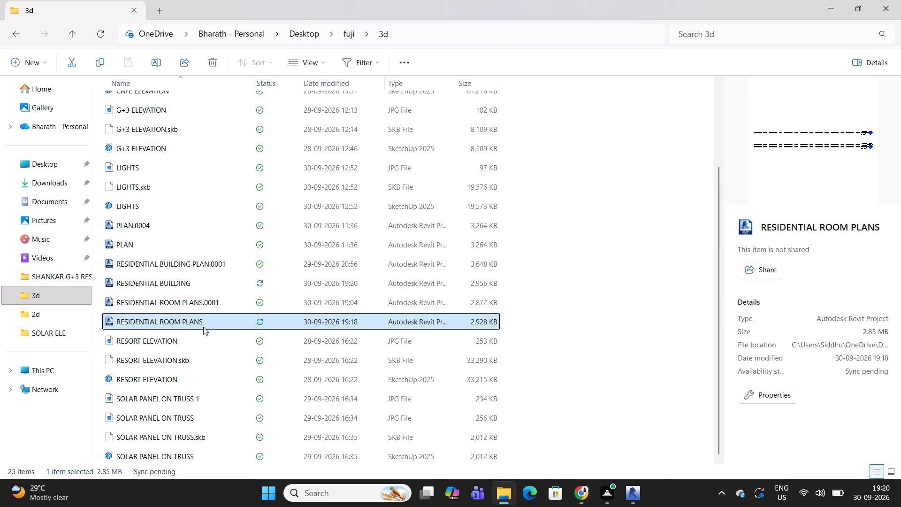
scroll(203, 333, down, 7)
click(832, 14)
Check the project units for the Common discipline and leave them as they are.
key(Escape)
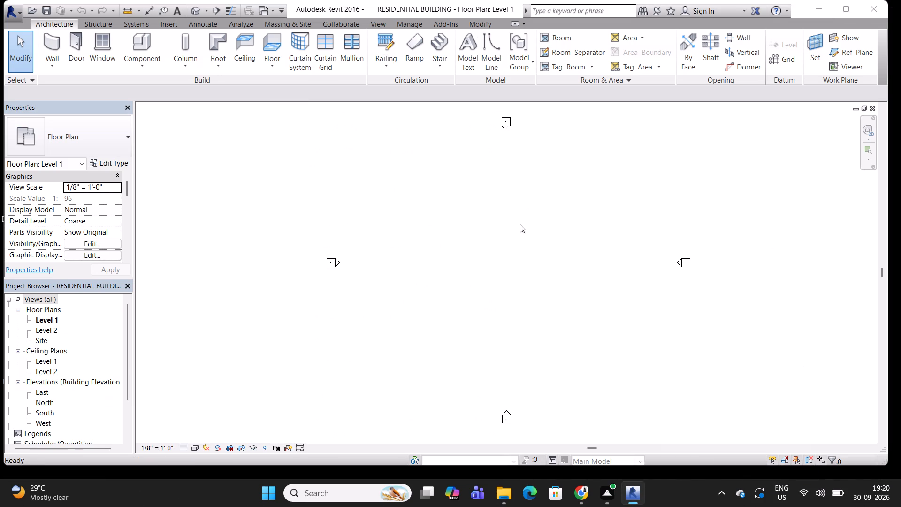
key(Escape)
text(UN)
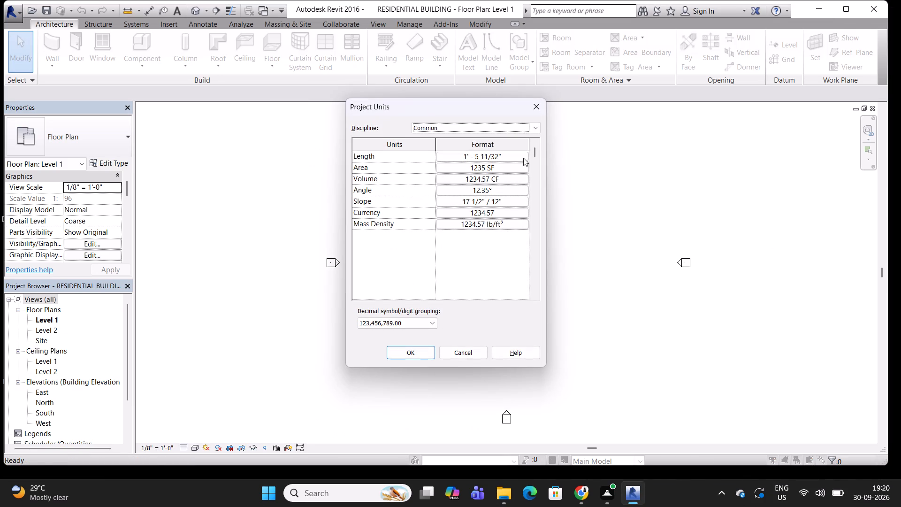
key(Escape)
key(Escape)
key(Escape)
Save the RESIDENTIAL BUILDING project.
key(ctrl+s)
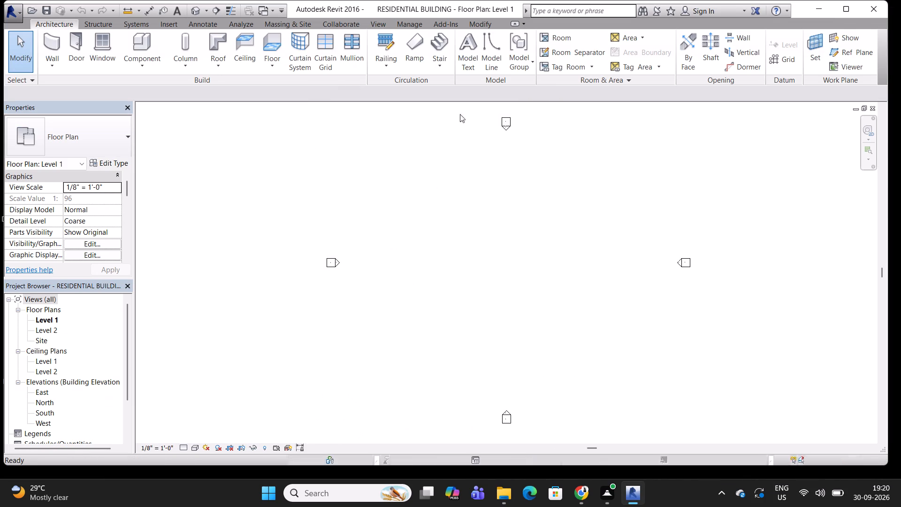
With the Wall tool started, transfer only the Wall Types project standards from RESIDENTIAL ROOM PLANS into this project.
click(54, 46)
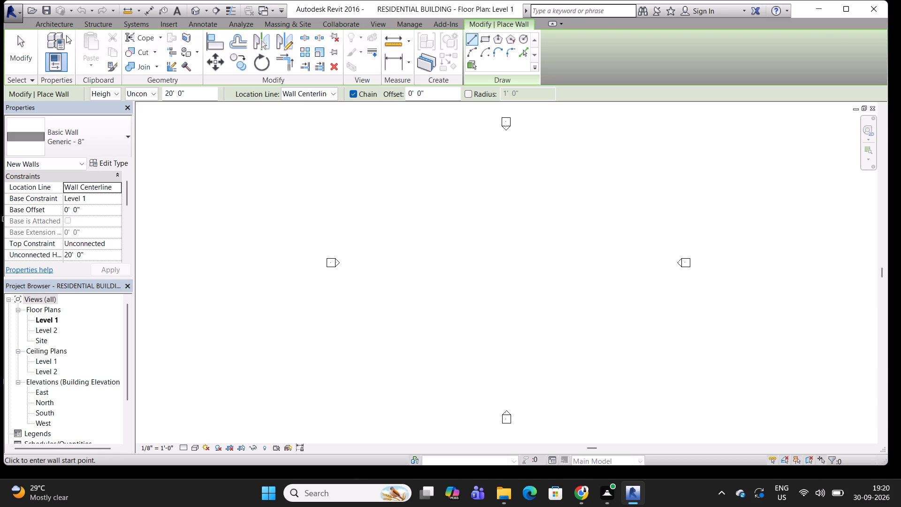
click(57, 26)
click(418, 24)
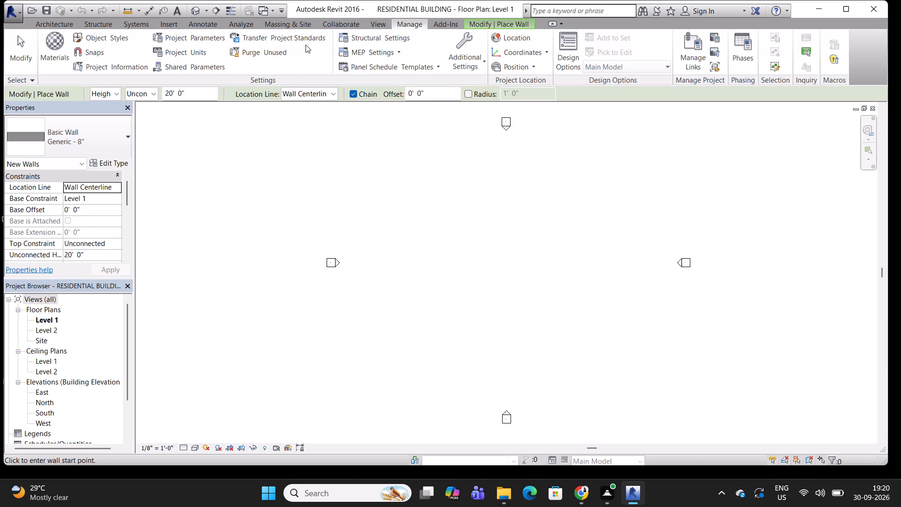
click(279, 38)
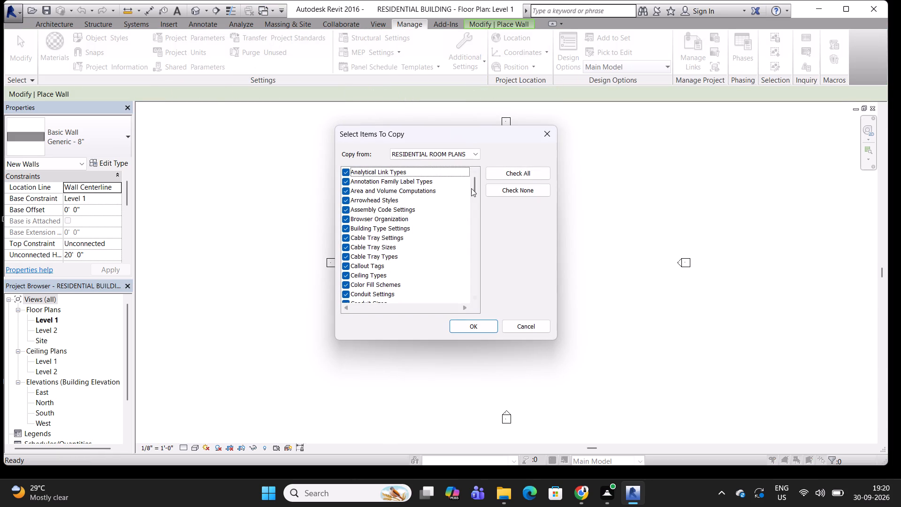
scroll(402, 223, down, 19)
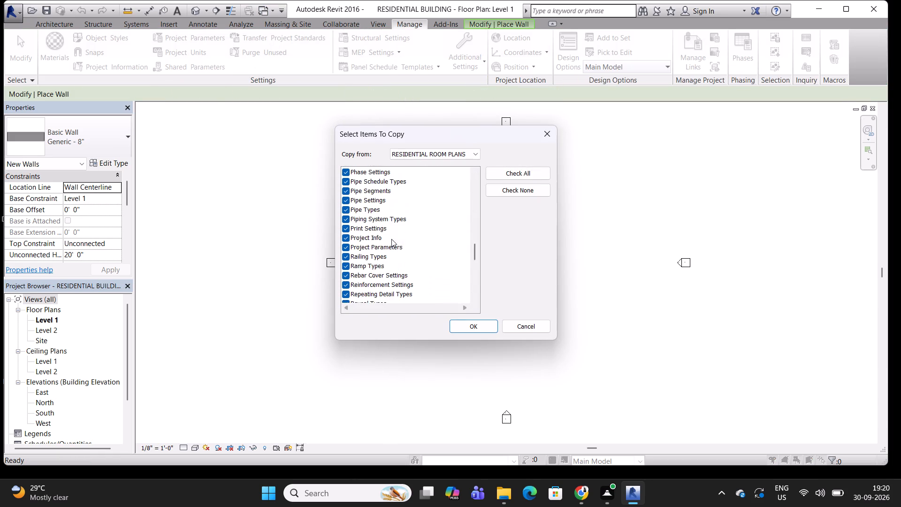
scroll(391, 244, down, 15)
scroll(390, 249, down, 15)
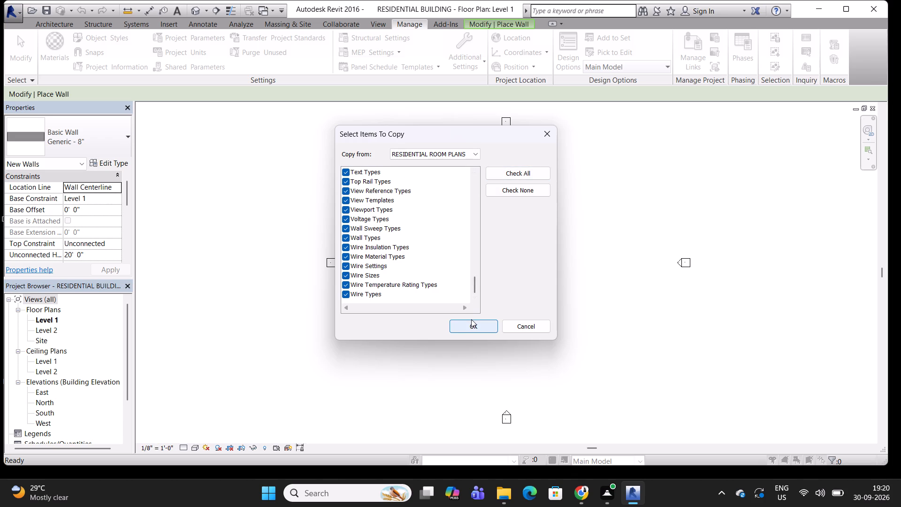
click(521, 193)
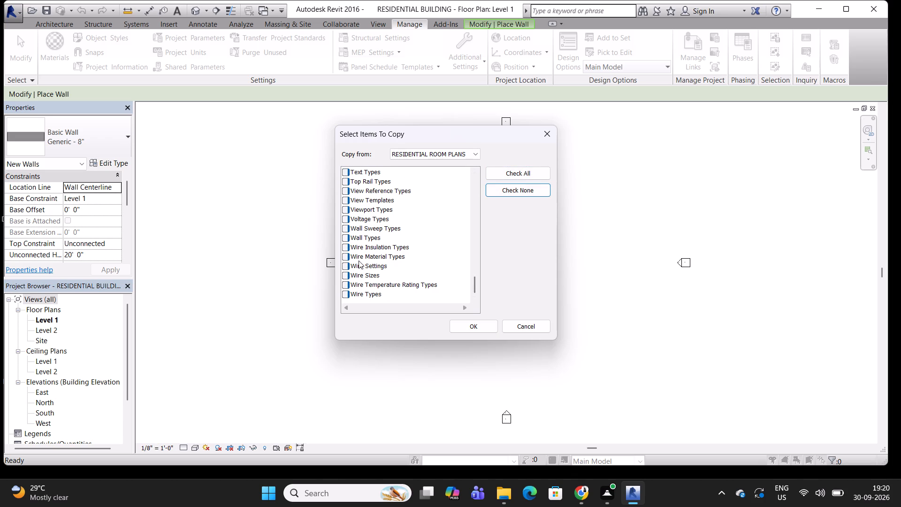
click(344, 237)
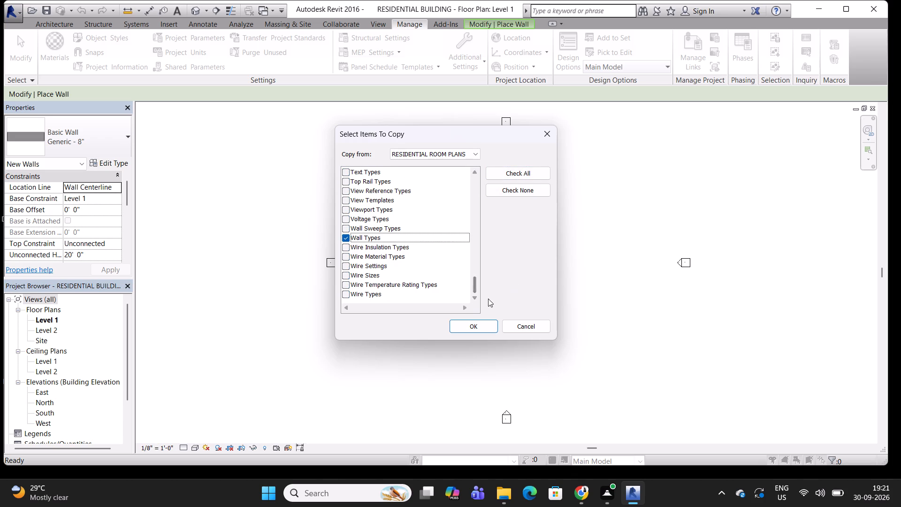
click(474, 323)
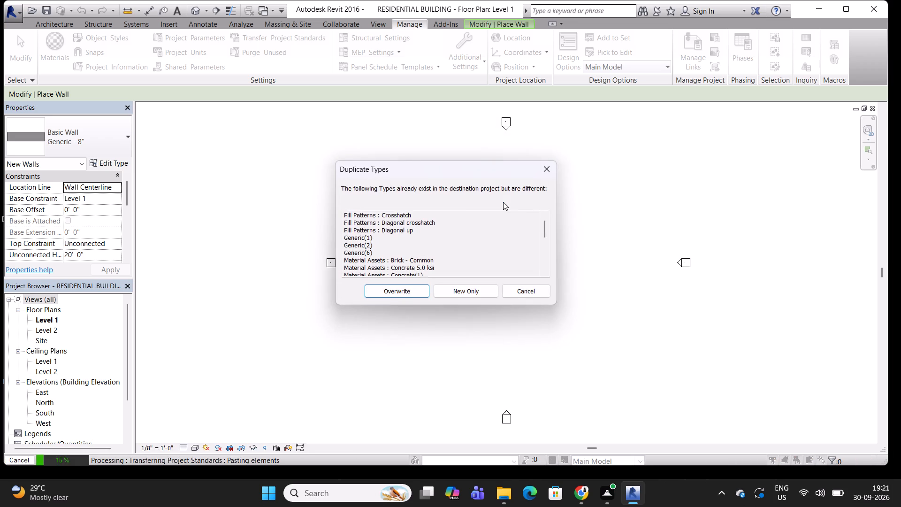
Review the duplicate types and overwrite them with the versions from RESIDENTIAL ROOM PLANS.
scroll(400, 243, down, 5)
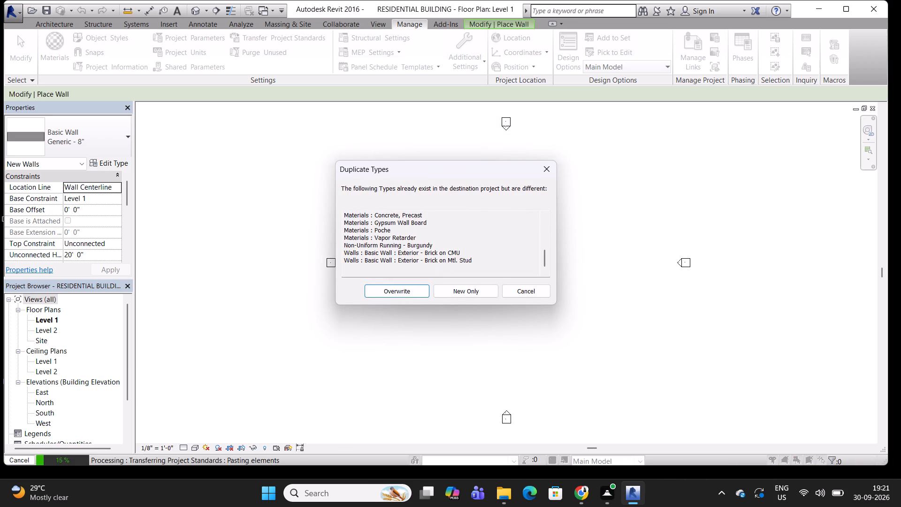
scroll(409, 243, down, 8)
scroll(443, 247, up, 5)
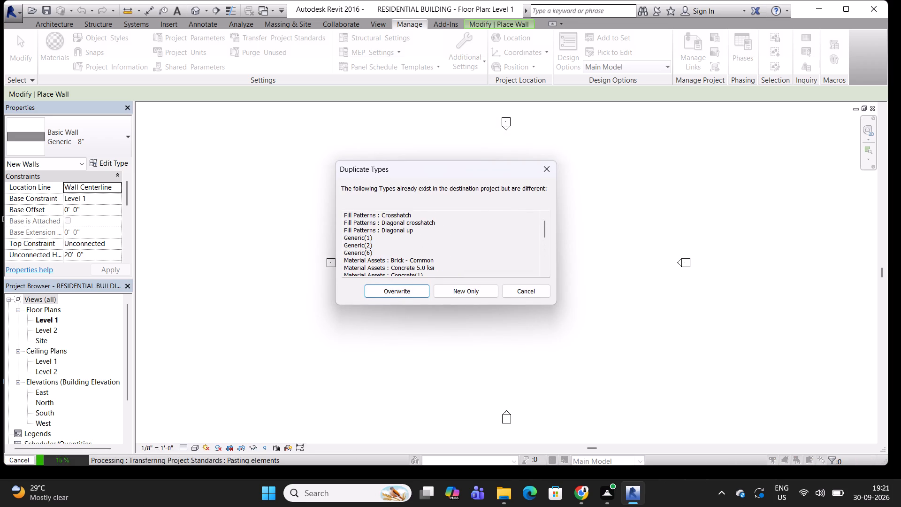
scroll(443, 247, up, 4)
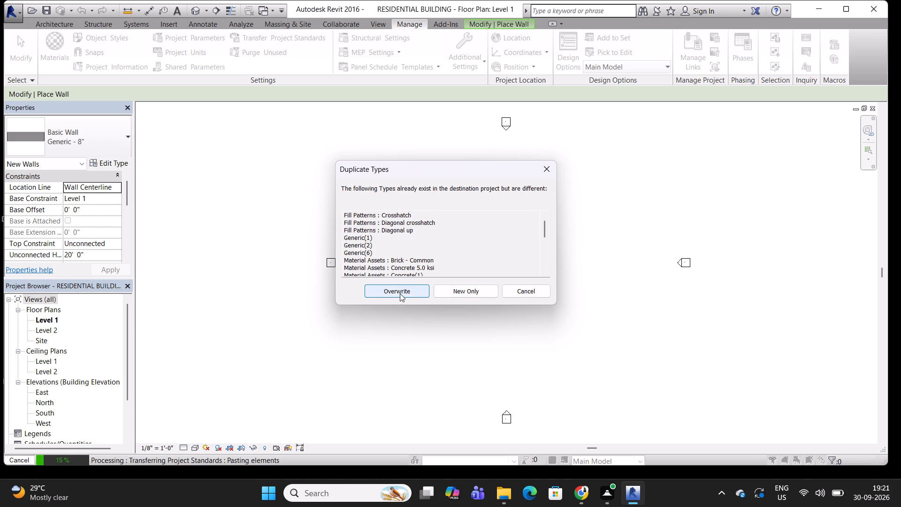
click(400, 293)
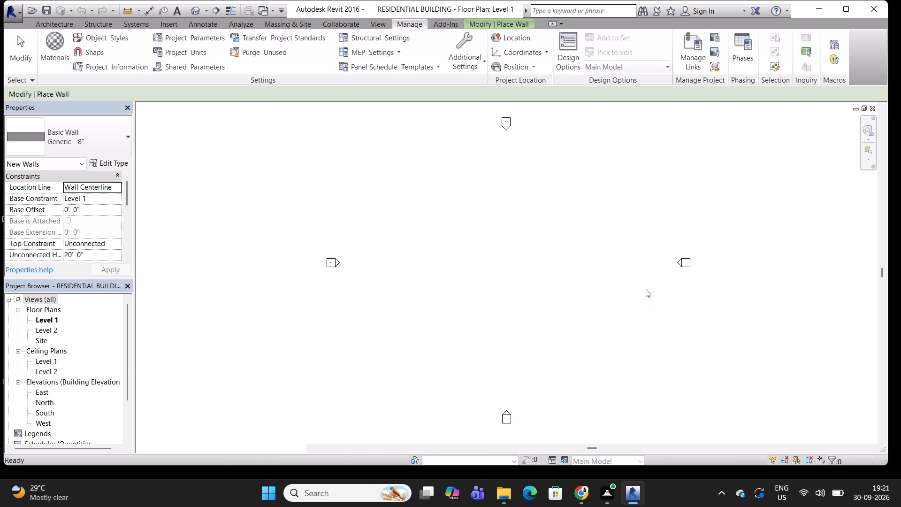
Make 9" WALL the current type for new walls and exit the Wall tool without drawing any.
click(128, 135)
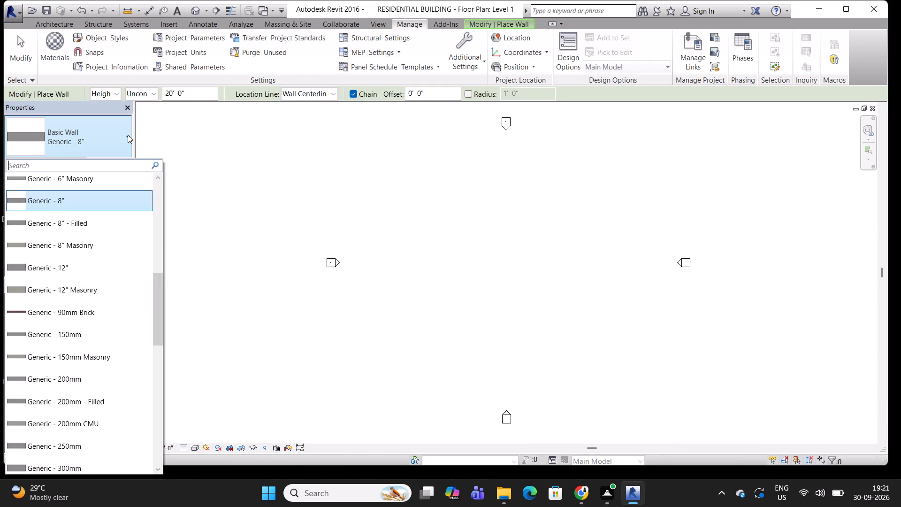
scroll(83, 269, up, 20)
scroll(83, 269, up, 9)
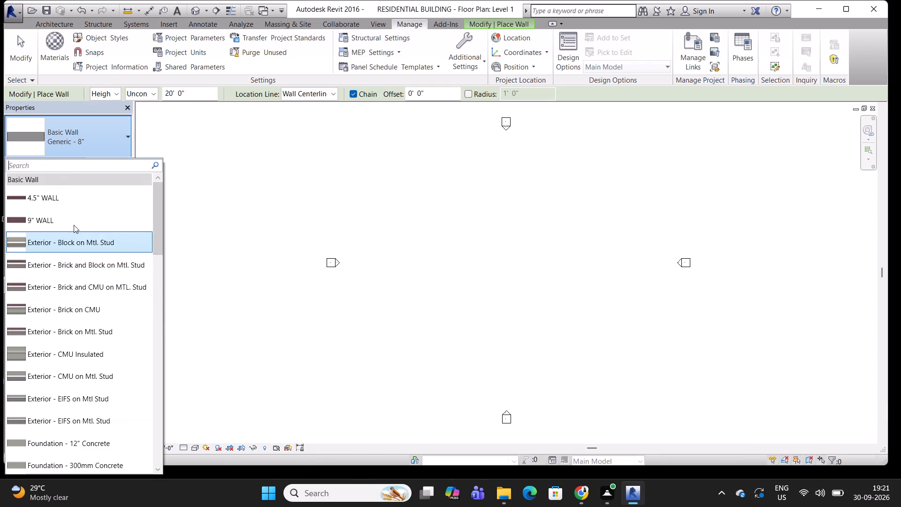
click(70, 216)
click(64, 25)
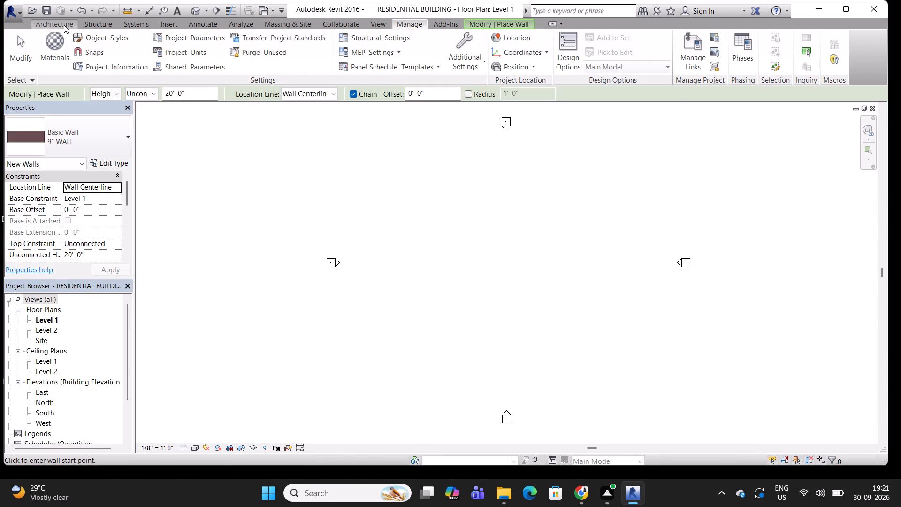
click(416, 215)
key(Escape)
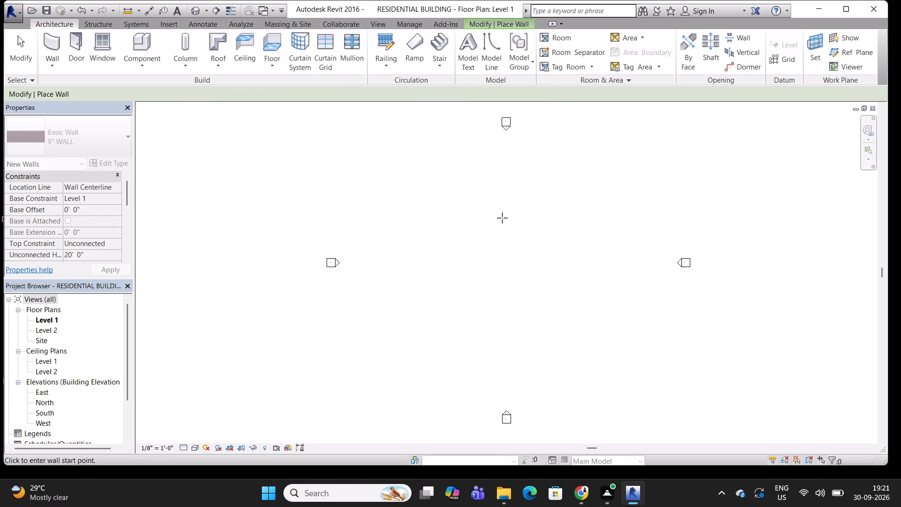
key(Escape)
key(Escape)
key(Escape)
key(Escape)
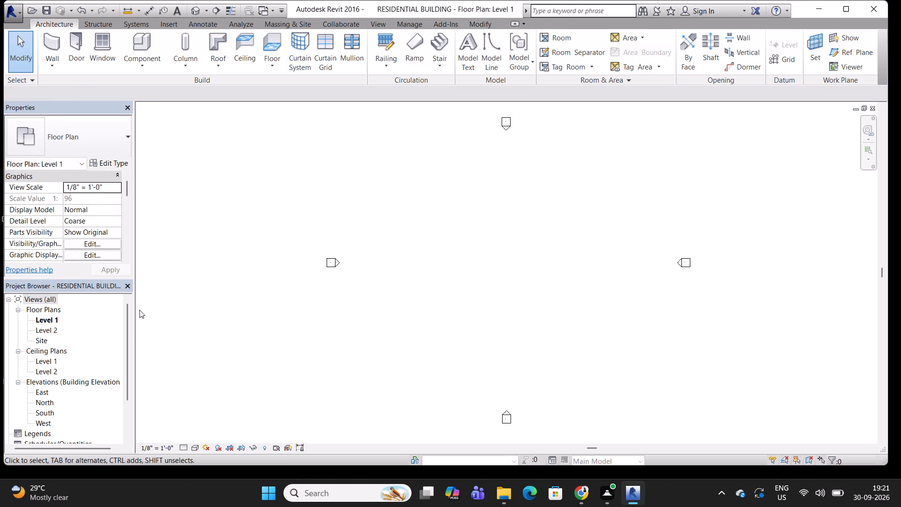
Open the East elevation view and leave its levels unselected.
double_click(46, 392)
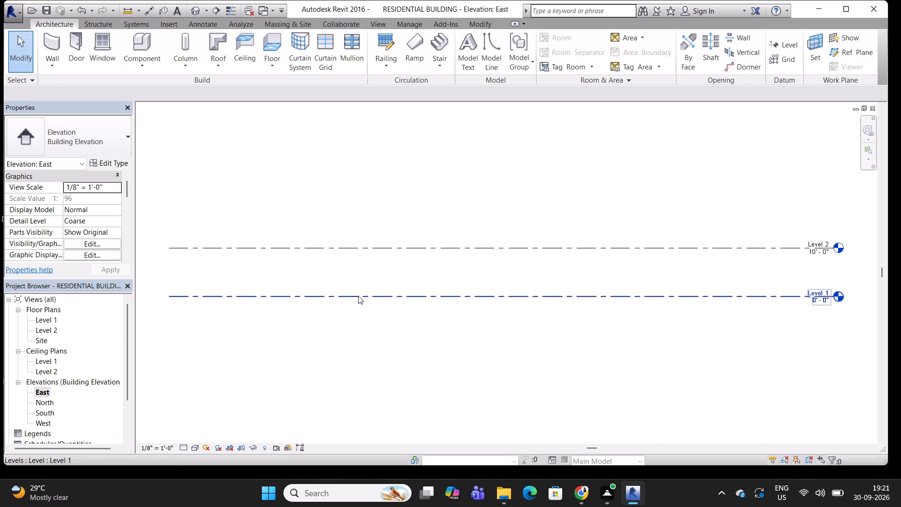
click(358, 296)
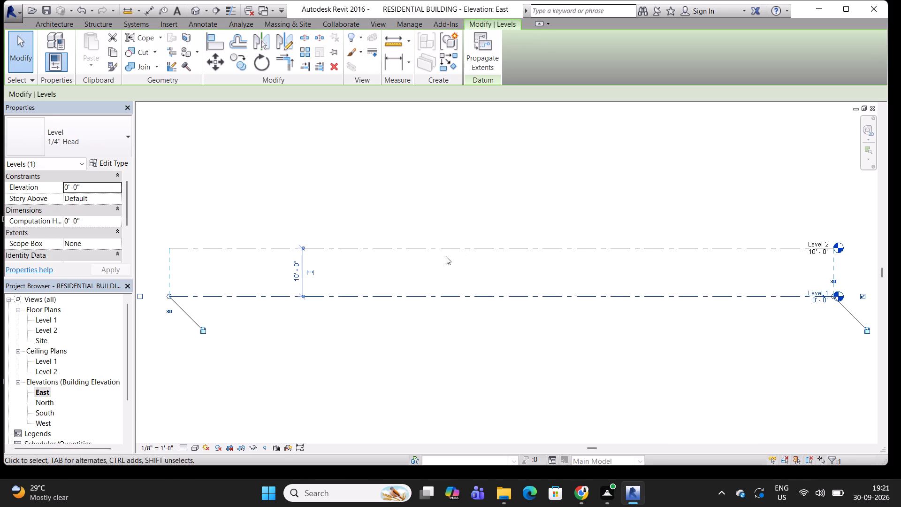
key(Escape)
key(Escape)
key(Escape)
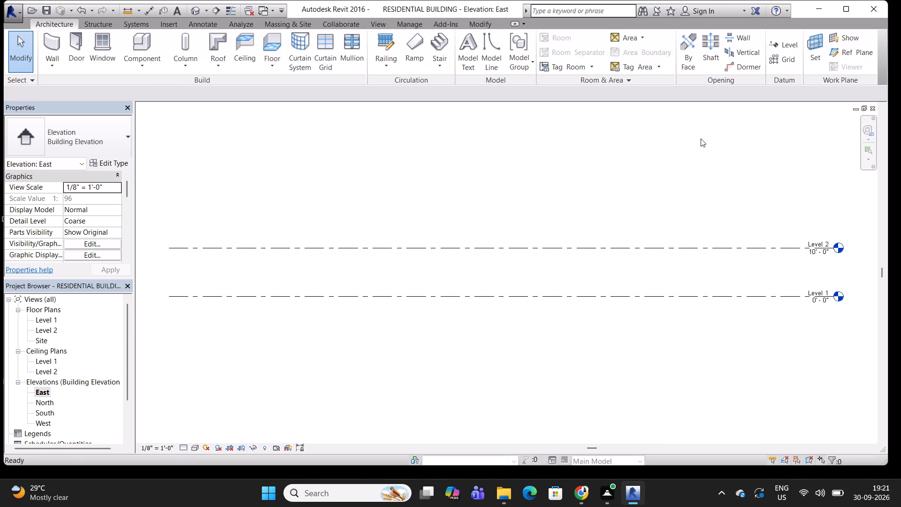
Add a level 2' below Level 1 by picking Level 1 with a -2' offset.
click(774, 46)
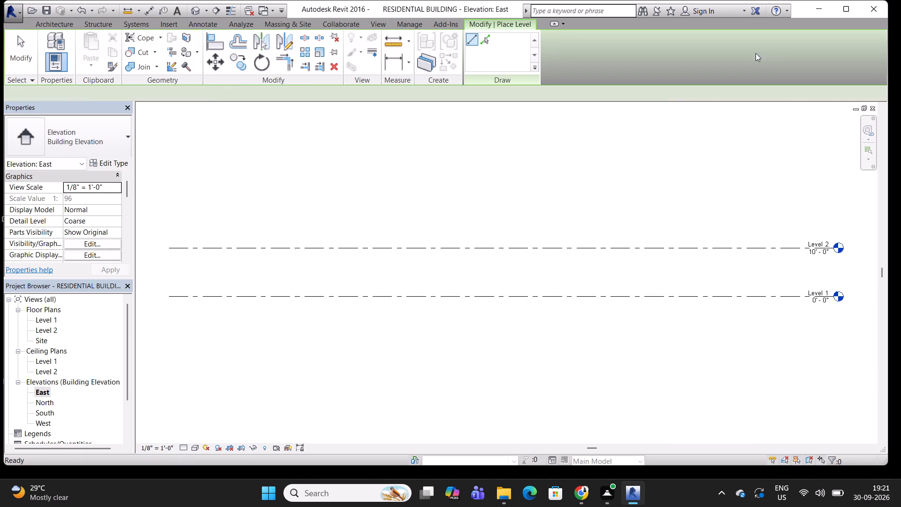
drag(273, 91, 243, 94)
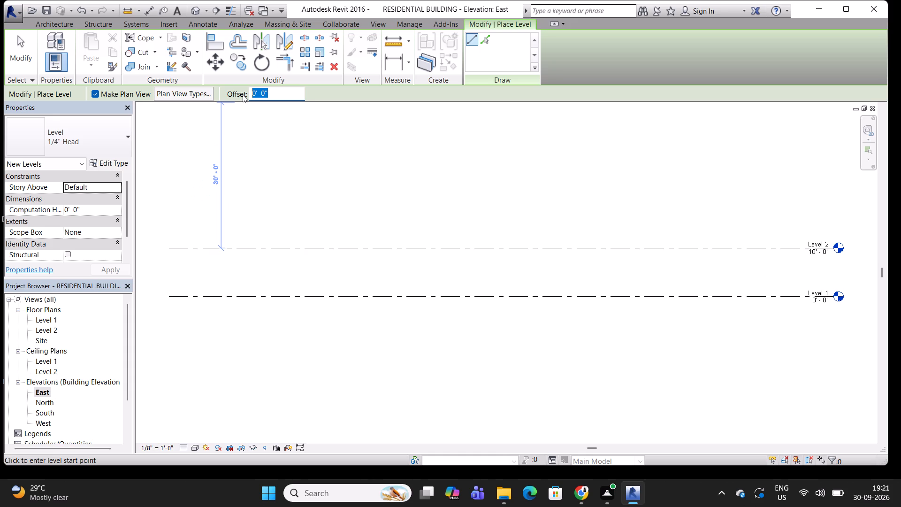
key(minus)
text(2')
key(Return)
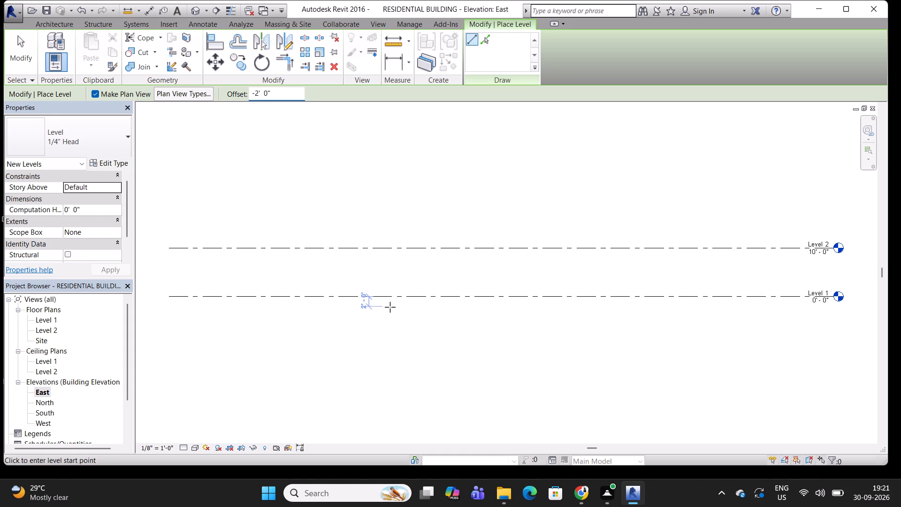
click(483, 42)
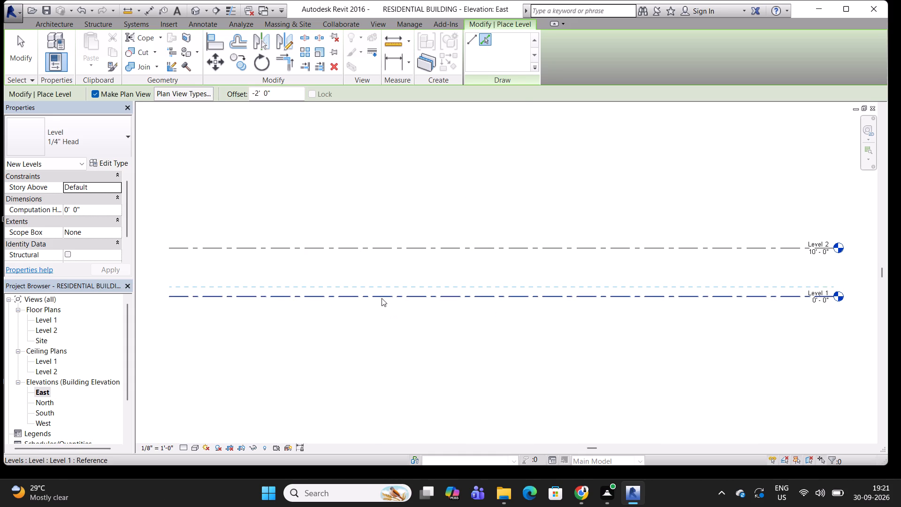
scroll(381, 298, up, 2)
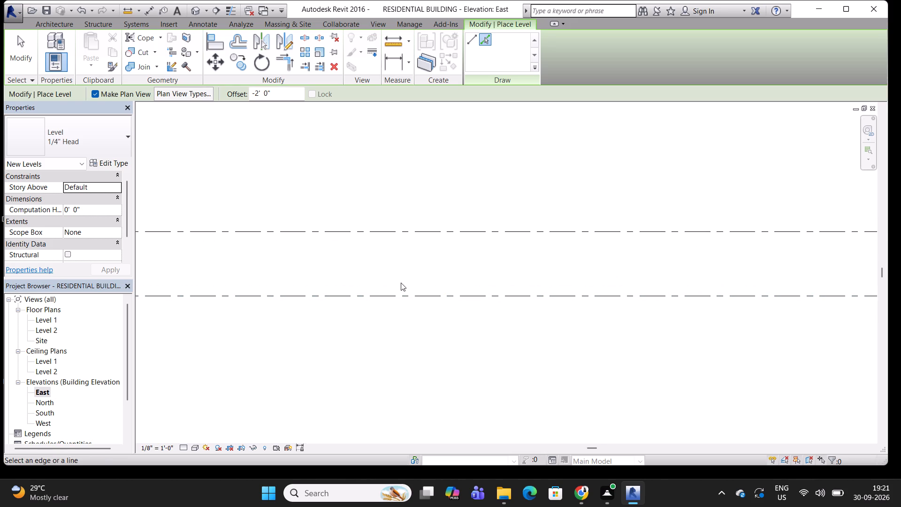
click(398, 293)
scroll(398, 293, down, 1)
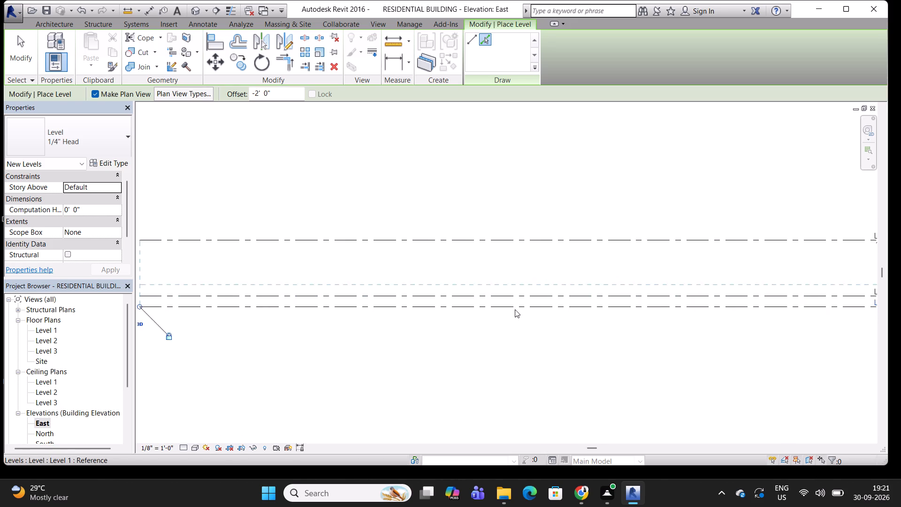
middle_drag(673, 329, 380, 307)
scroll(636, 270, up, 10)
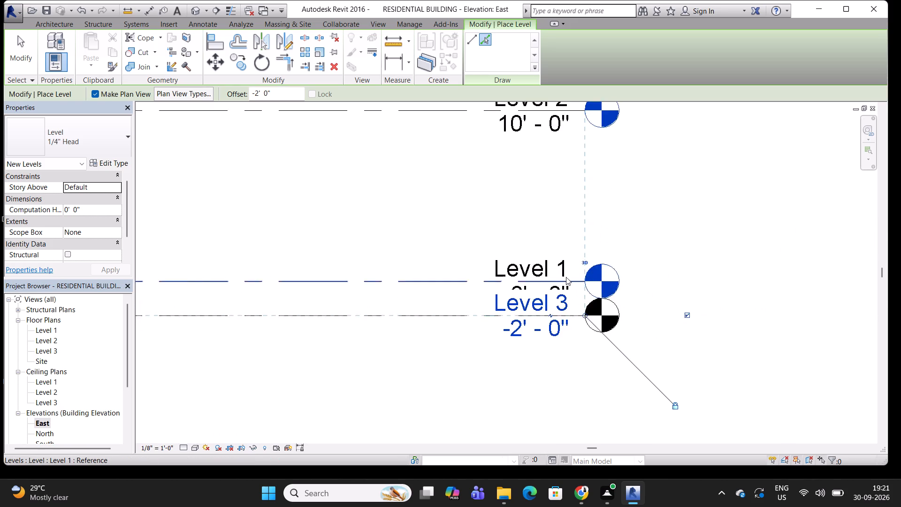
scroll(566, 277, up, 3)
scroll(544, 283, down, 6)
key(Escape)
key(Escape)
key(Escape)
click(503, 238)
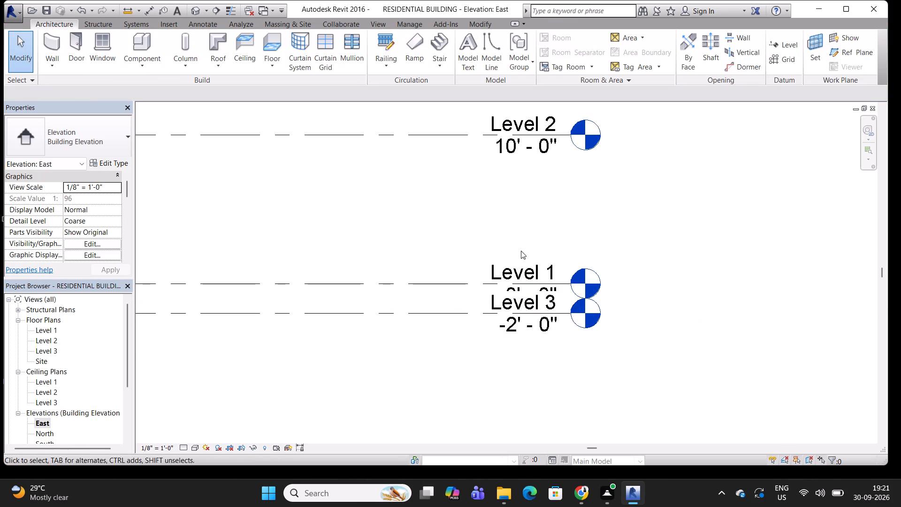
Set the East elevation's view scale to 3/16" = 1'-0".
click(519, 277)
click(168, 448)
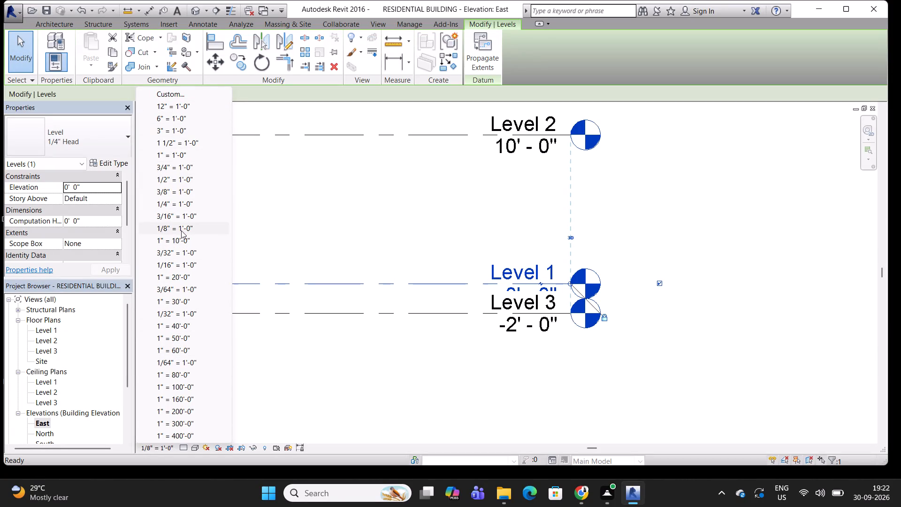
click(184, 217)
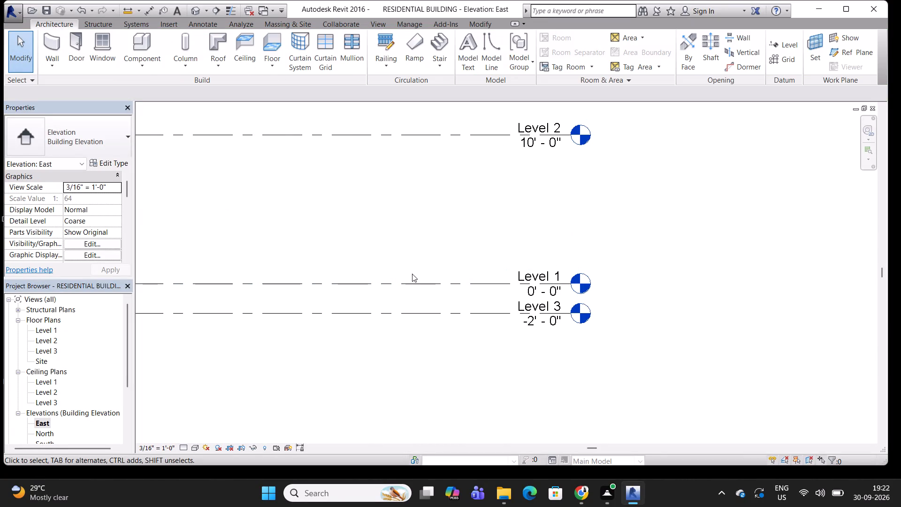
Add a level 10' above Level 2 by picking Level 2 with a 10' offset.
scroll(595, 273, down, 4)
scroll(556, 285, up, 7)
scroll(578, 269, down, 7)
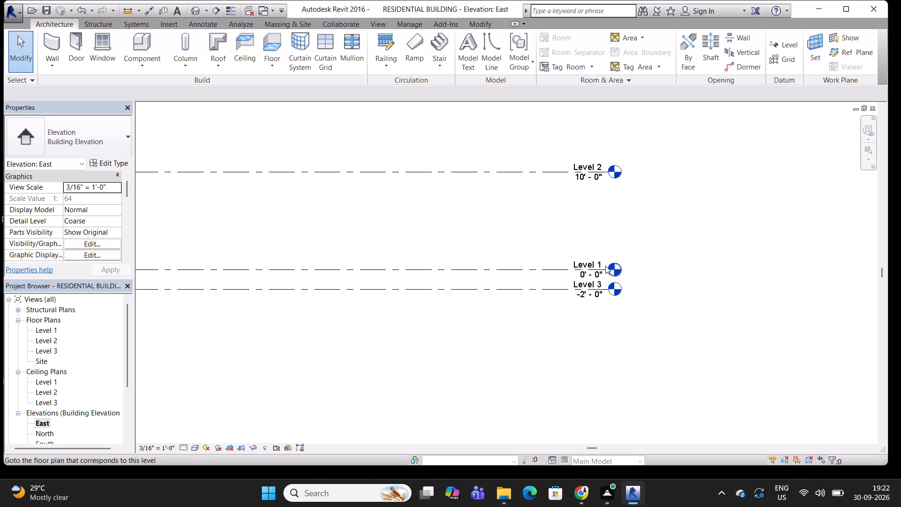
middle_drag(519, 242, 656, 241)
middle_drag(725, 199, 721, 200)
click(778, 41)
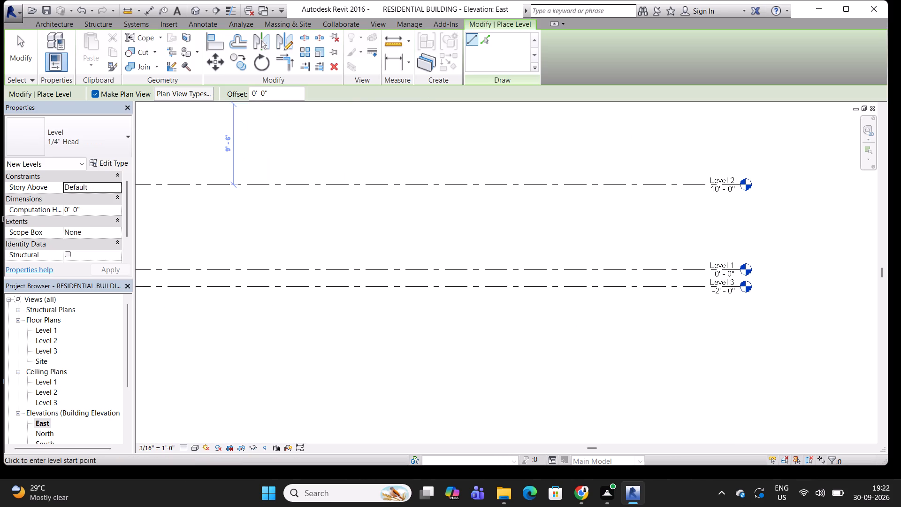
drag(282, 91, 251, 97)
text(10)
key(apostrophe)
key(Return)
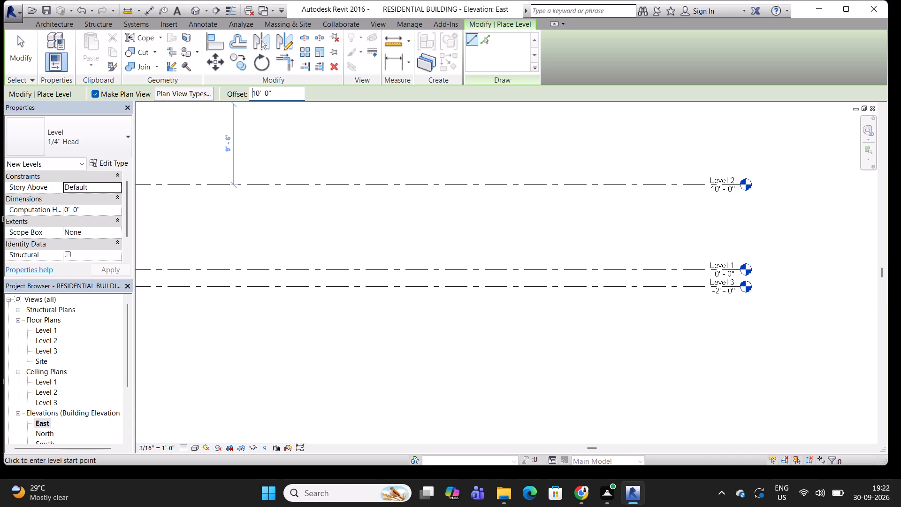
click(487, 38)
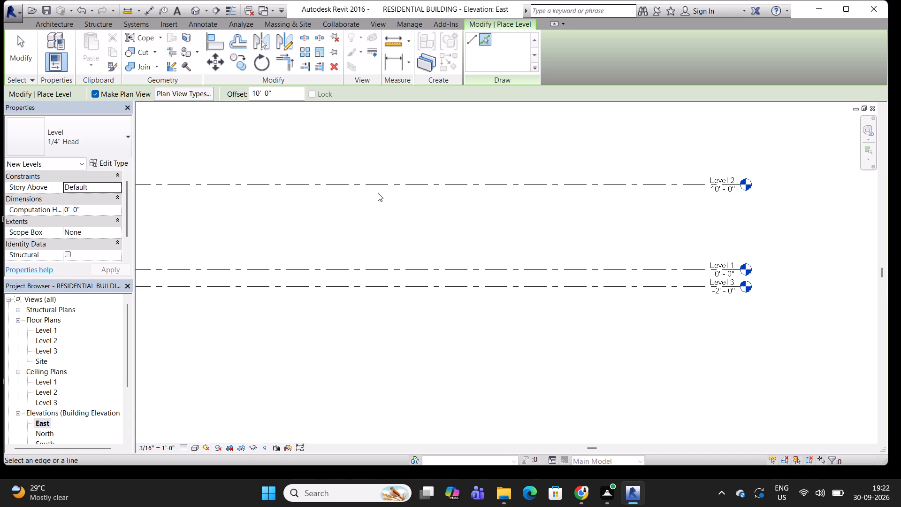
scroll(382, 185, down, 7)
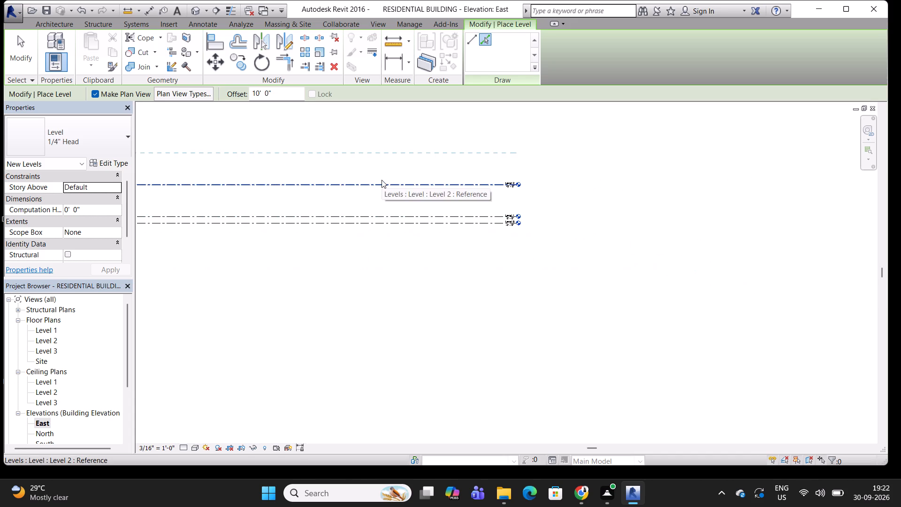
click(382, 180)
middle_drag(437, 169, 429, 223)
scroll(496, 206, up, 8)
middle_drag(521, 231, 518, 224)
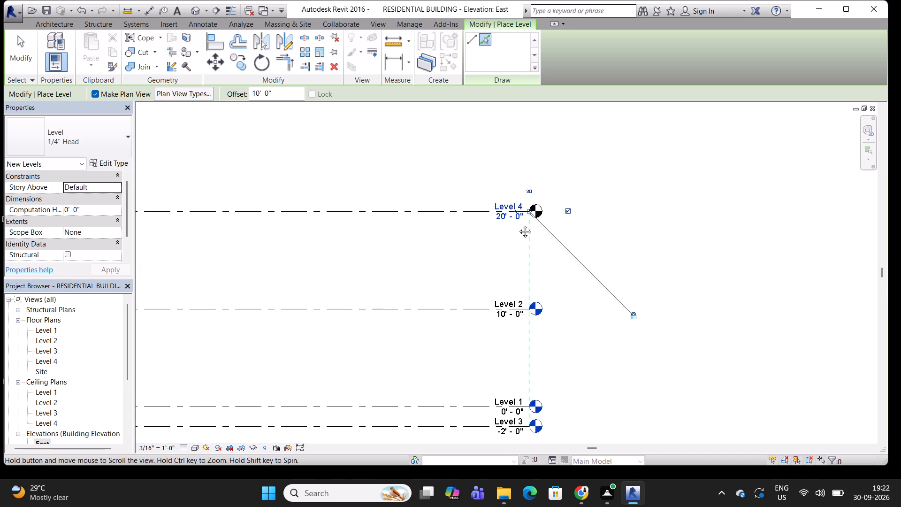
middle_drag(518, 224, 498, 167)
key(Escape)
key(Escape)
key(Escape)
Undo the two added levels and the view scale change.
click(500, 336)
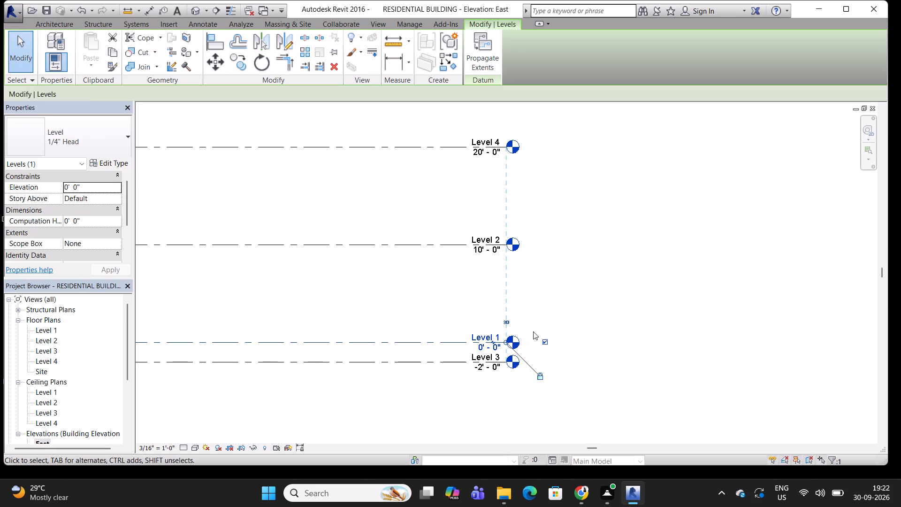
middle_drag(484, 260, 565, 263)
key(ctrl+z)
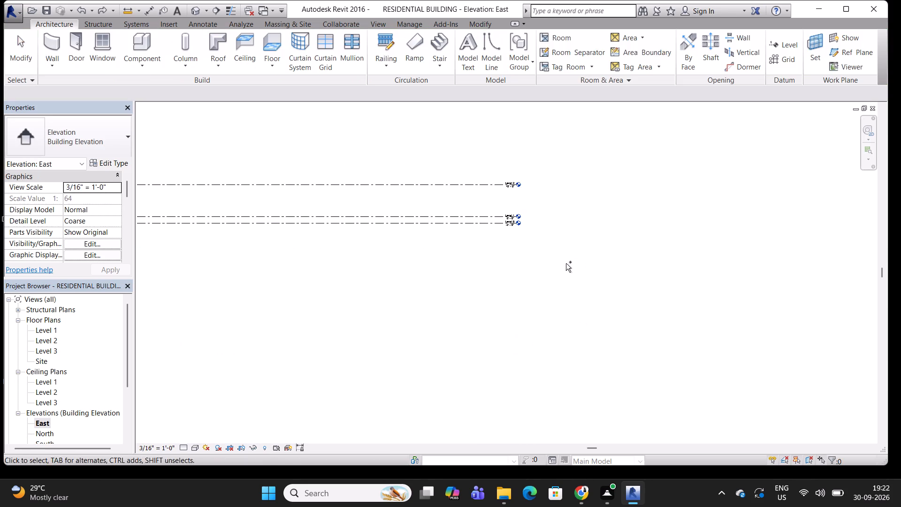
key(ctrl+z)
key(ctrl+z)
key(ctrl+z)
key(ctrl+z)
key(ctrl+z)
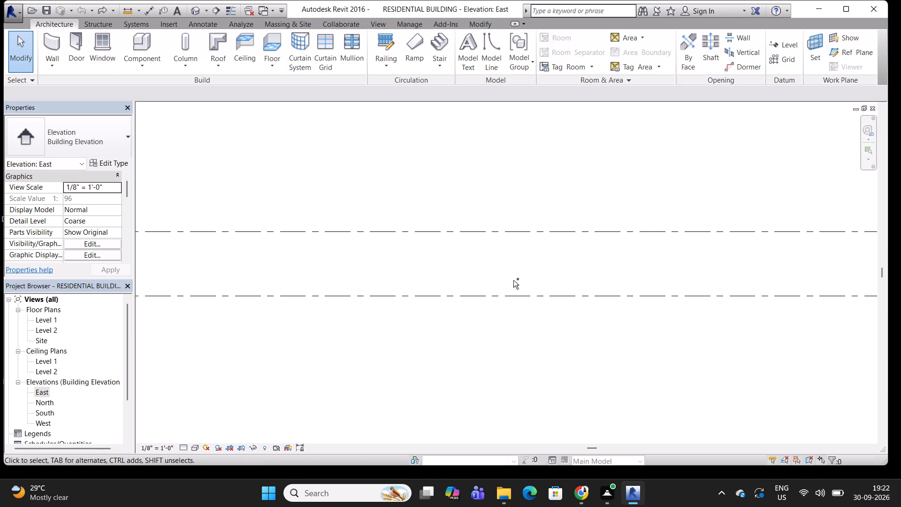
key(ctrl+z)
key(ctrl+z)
Delete Level 2 together with its associated view.
scroll(478, 289, down, 5)
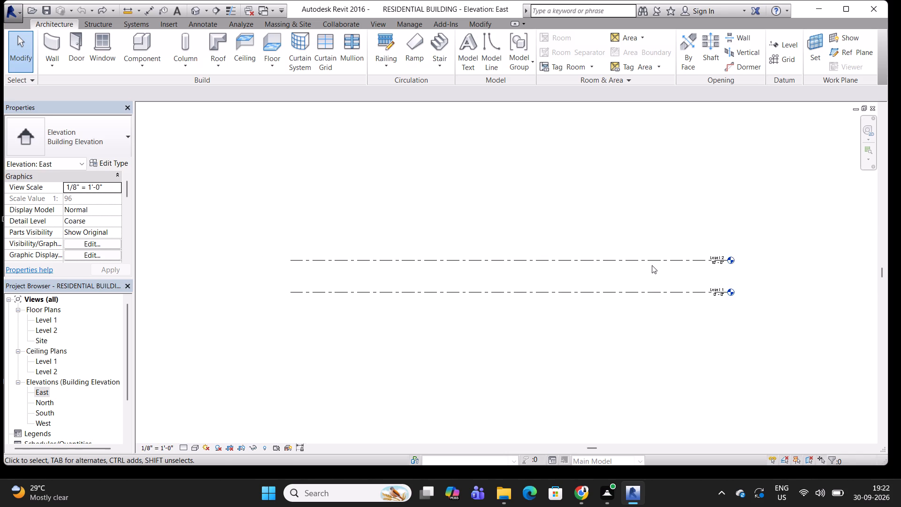
middle_drag(663, 265, 565, 262)
click(561, 259)
key(Delete)
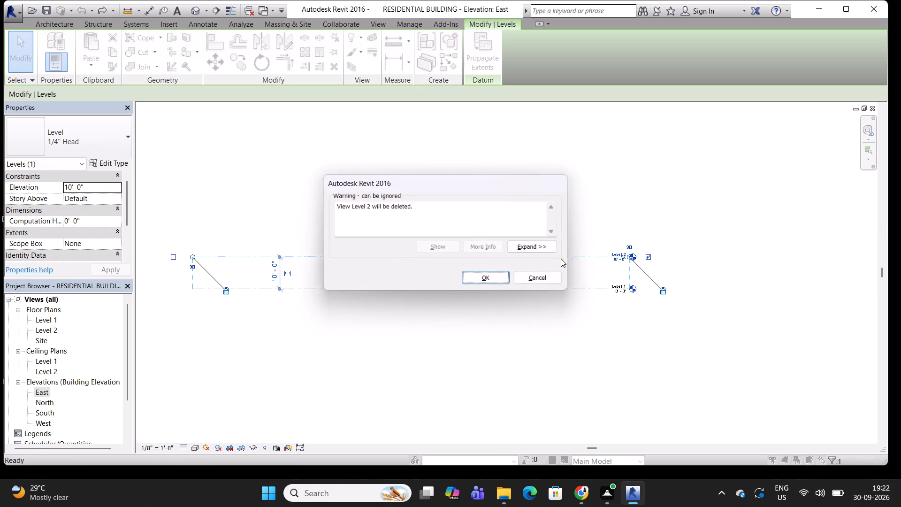
click(471, 284)
Set Level 1's elevation to -2' in the East elevation.
scroll(626, 289, up, 9)
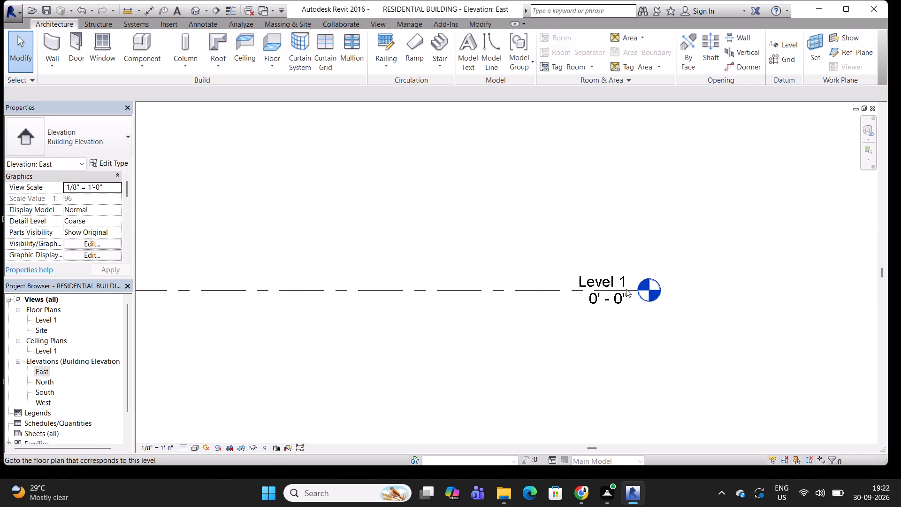
scroll(626, 289, up, 4)
click(616, 301)
click(579, 305)
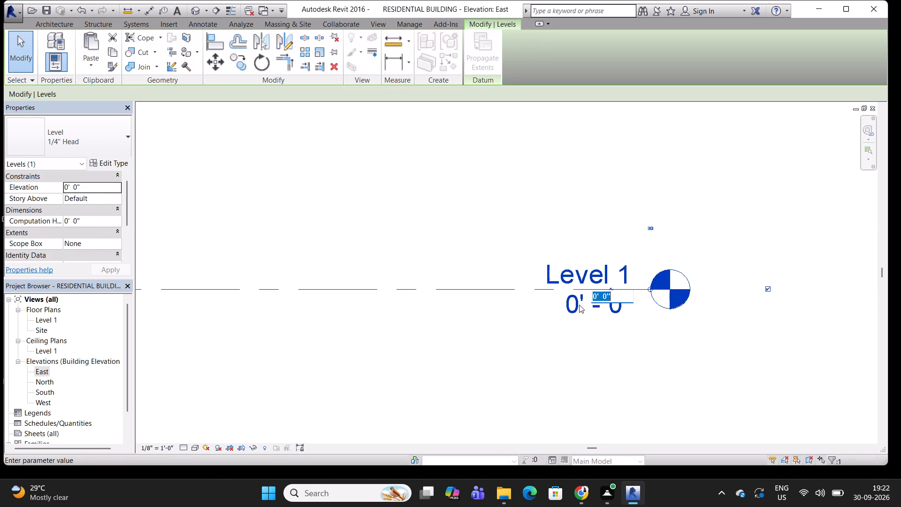
key(minus)
text(2')
key(Return)
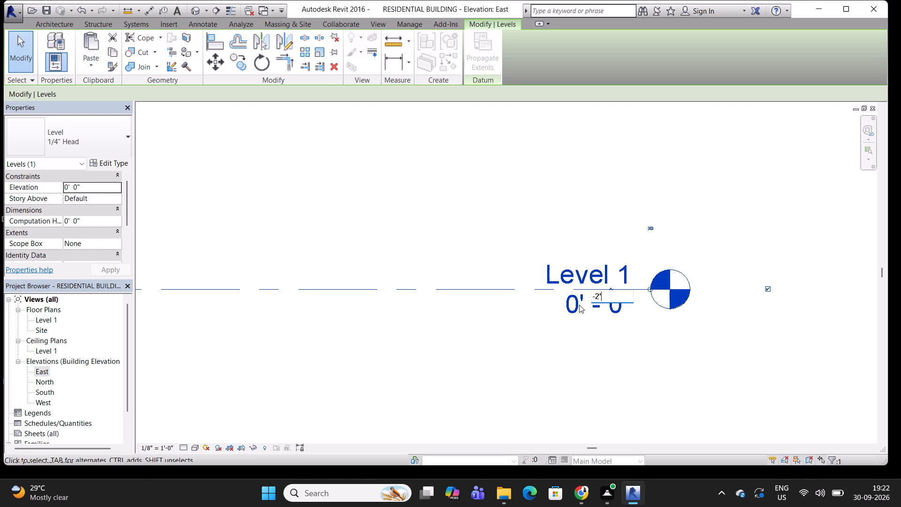
scroll(580, 305, down, 8)
middle_drag(503, 268, 563, 284)
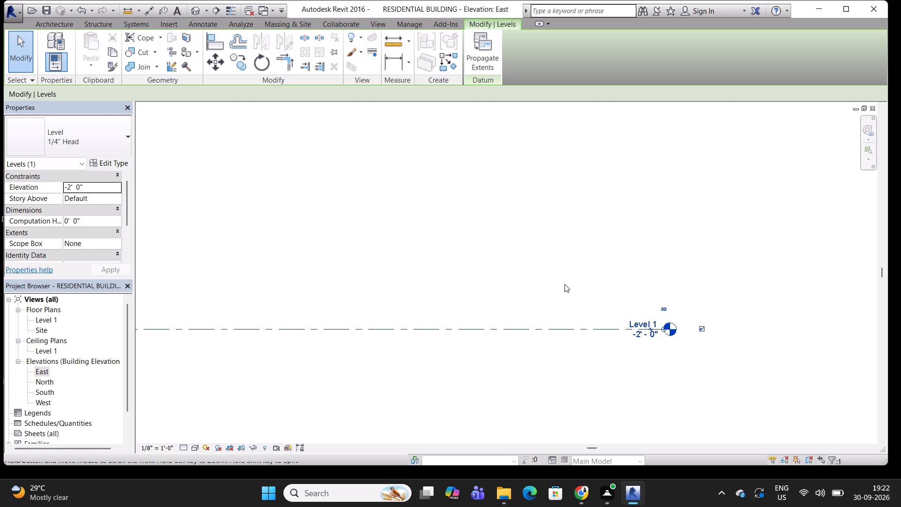
scroll(565, 284, down, 4)
key(Escape)
key(Escape)
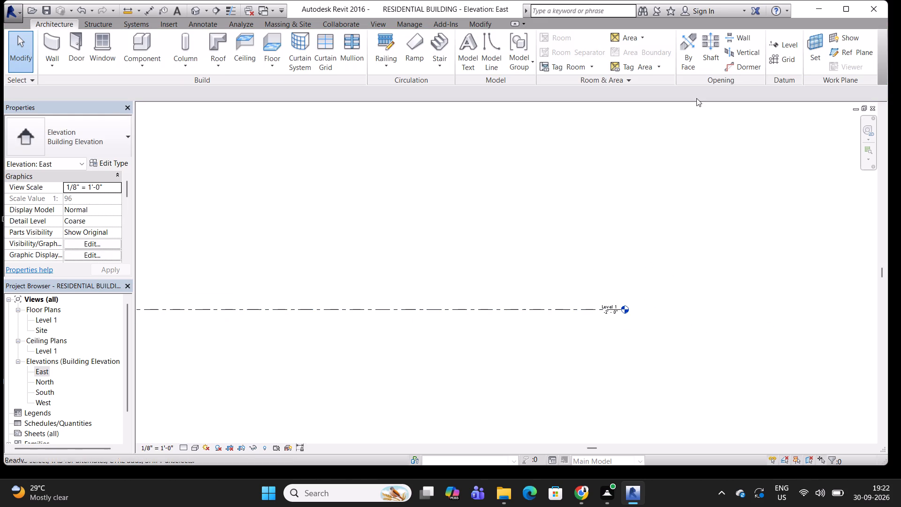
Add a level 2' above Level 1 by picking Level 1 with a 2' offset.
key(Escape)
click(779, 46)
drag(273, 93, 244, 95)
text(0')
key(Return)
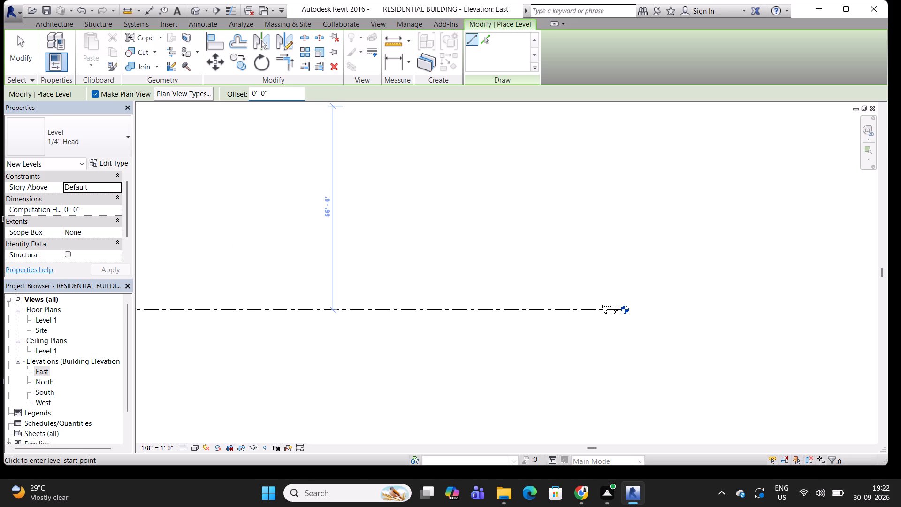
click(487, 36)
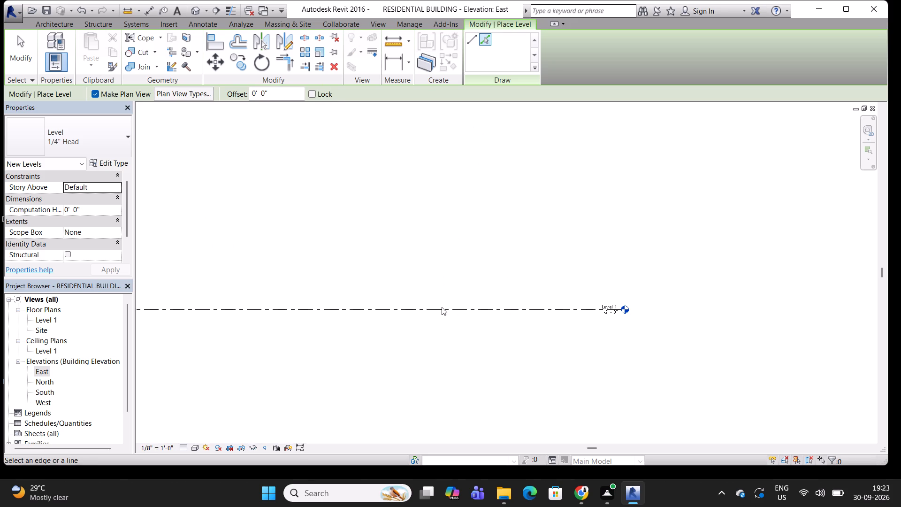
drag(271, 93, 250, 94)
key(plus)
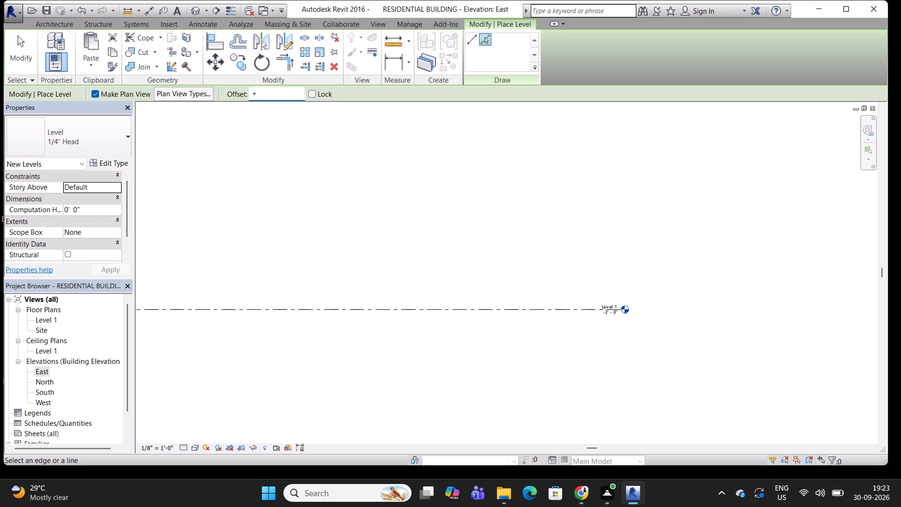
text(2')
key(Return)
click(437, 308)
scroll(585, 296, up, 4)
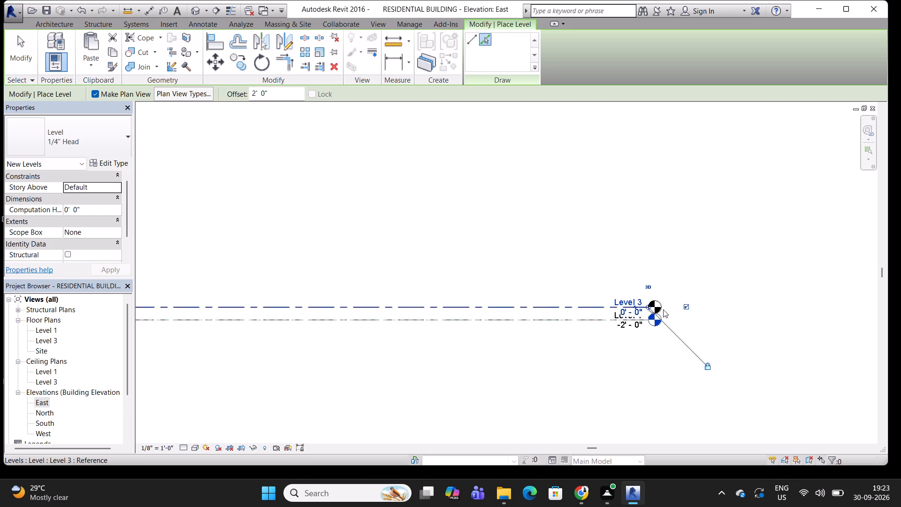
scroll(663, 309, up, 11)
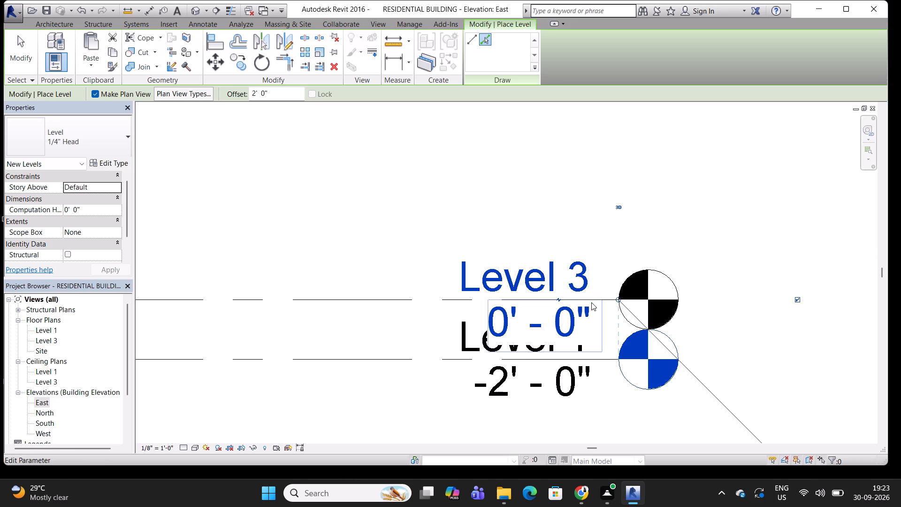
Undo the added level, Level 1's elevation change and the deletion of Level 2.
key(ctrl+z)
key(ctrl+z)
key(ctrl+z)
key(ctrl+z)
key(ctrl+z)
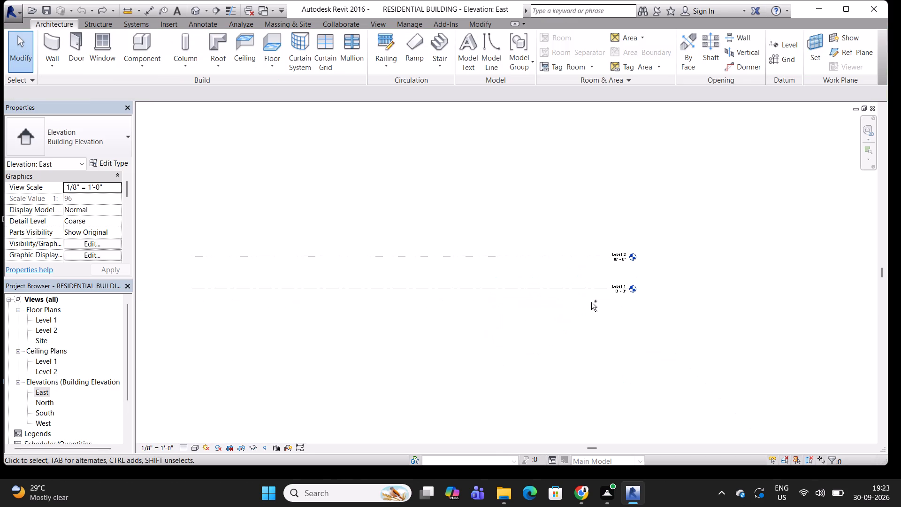
Delete Level 2 together with its associated view.
click(586, 258)
key(Delete)
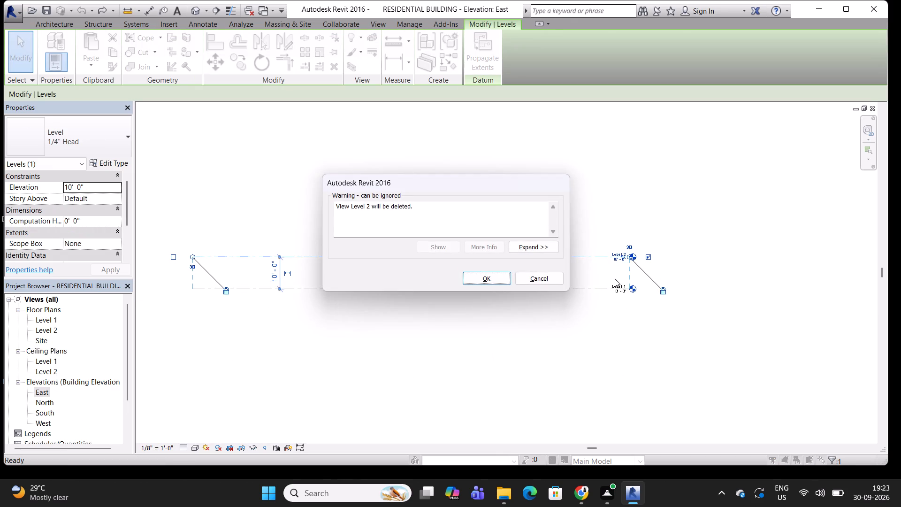
click(483, 279)
Set Level 1's elevation to -2' in the East elevation.
scroll(634, 287, up, 14)
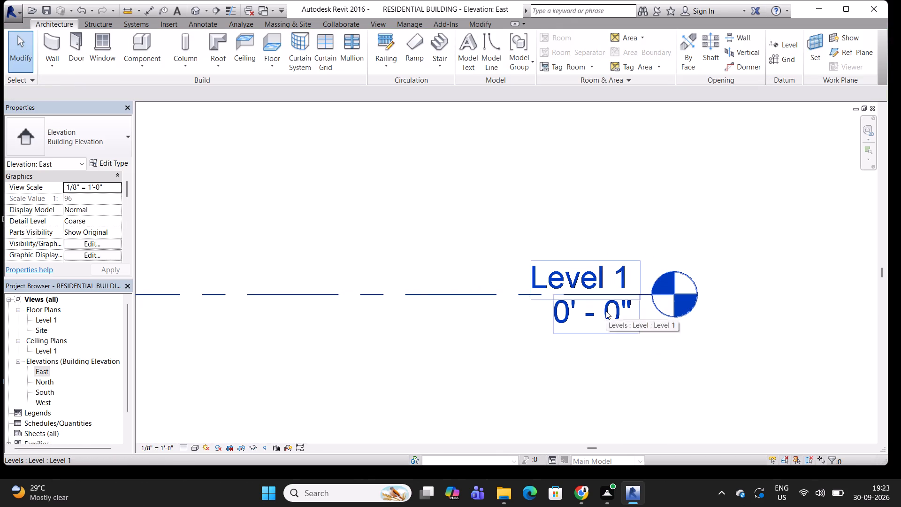
click(606, 311)
click(601, 307)
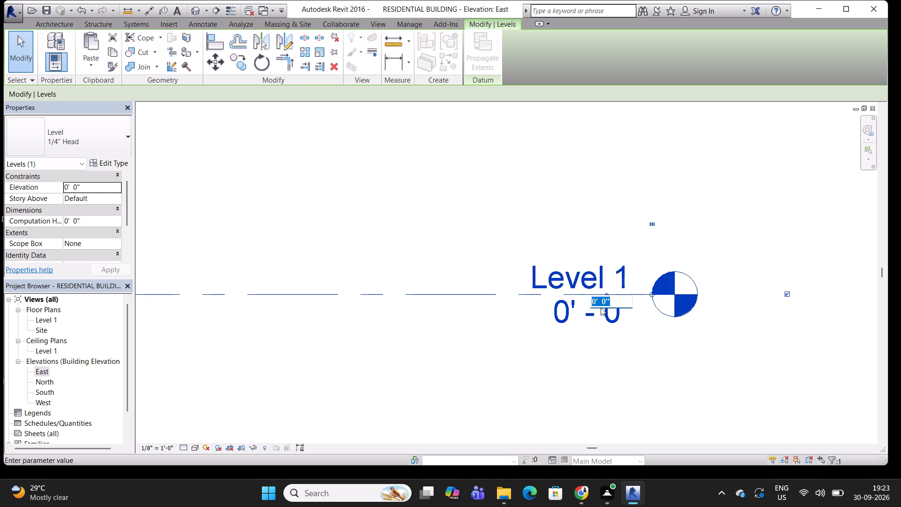
text(-2')
key(Return)
Add a level 2' above Level 1 by picking Level 1 with a 2' offset.
scroll(601, 307, down, 12)
middle_drag(504, 201, 565, 219)
click(554, 199)
middle_drag(555, 198, 561, 211)
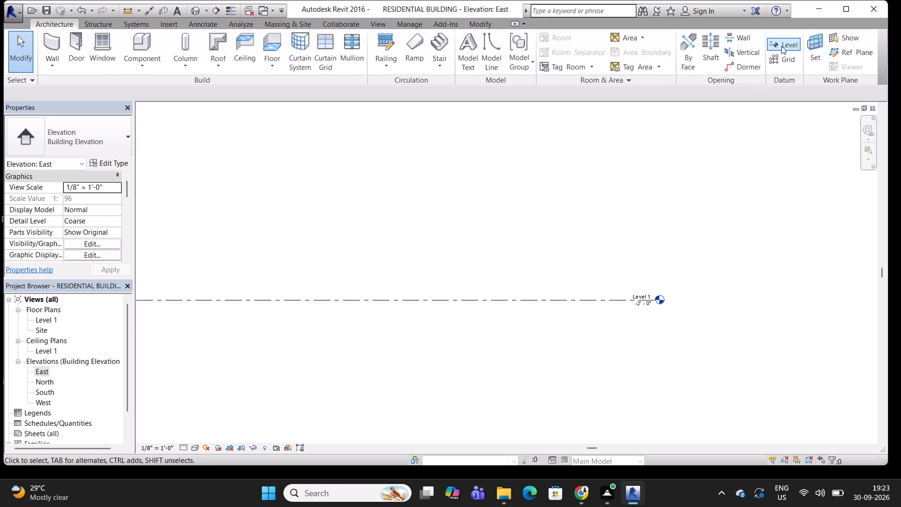
click(781, 45)
middle_drag(454, 168, 465, 175)
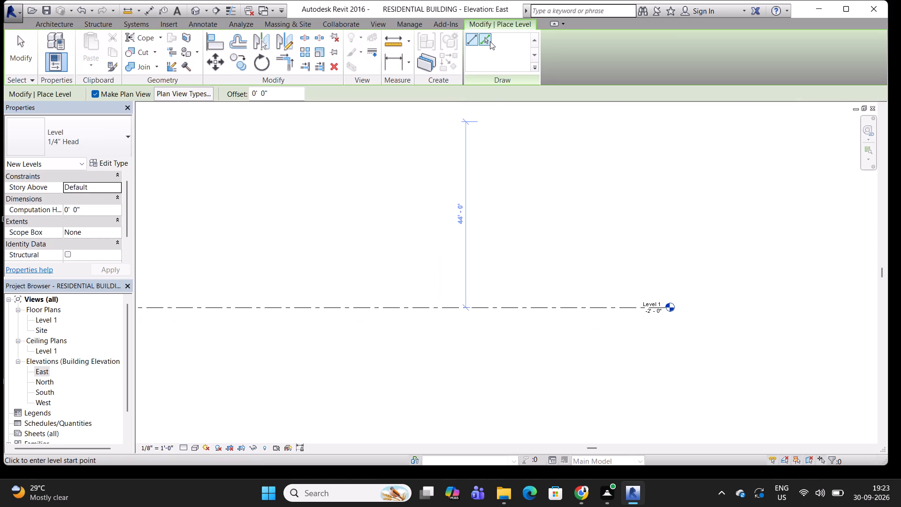
click(490, 41)
drag(276, 92, 244, 96)
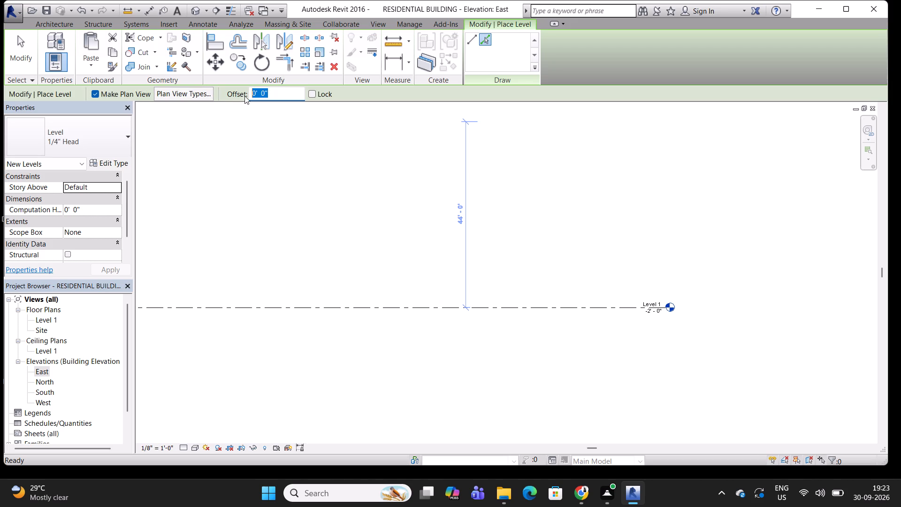
text(2')
key(Return)
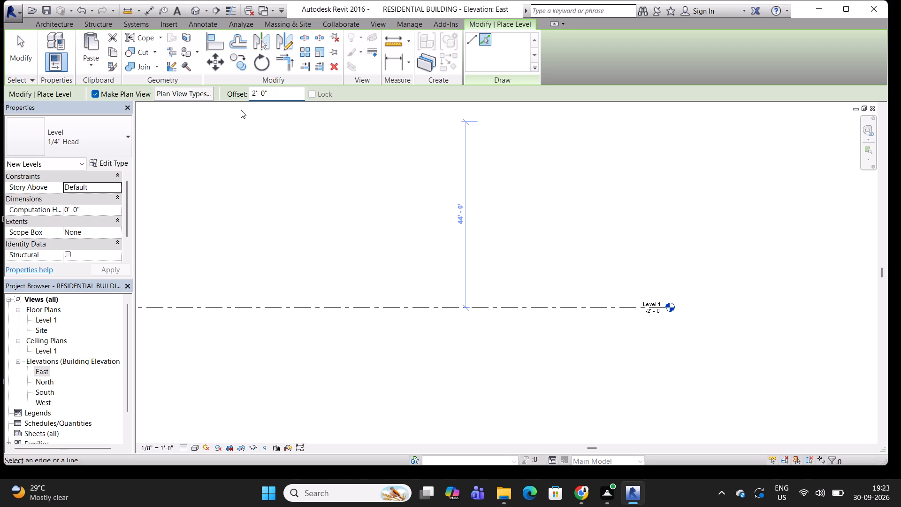
click(497, 303)
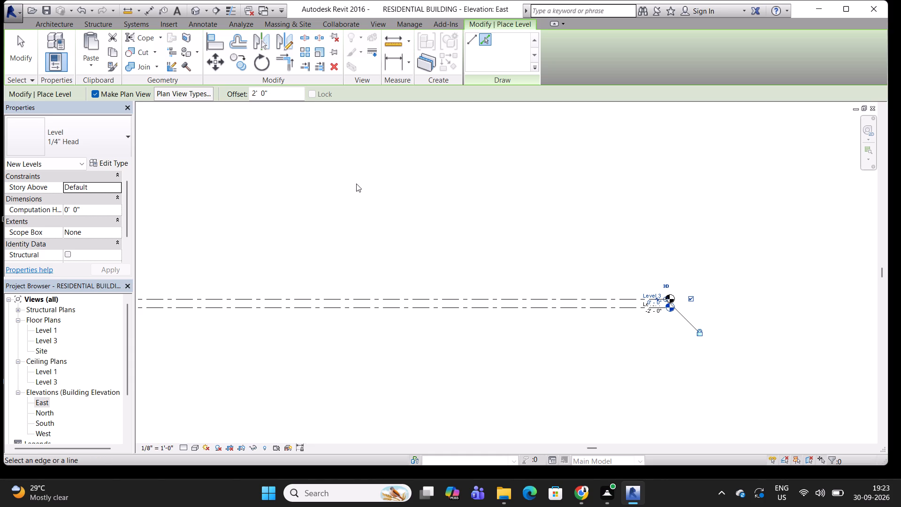
Add a level 10' above Level 3 by picking Level 3 with a 10' offset.
scroll(407, 177, down, 2)
middle_drag(407, 177, 412, 201)
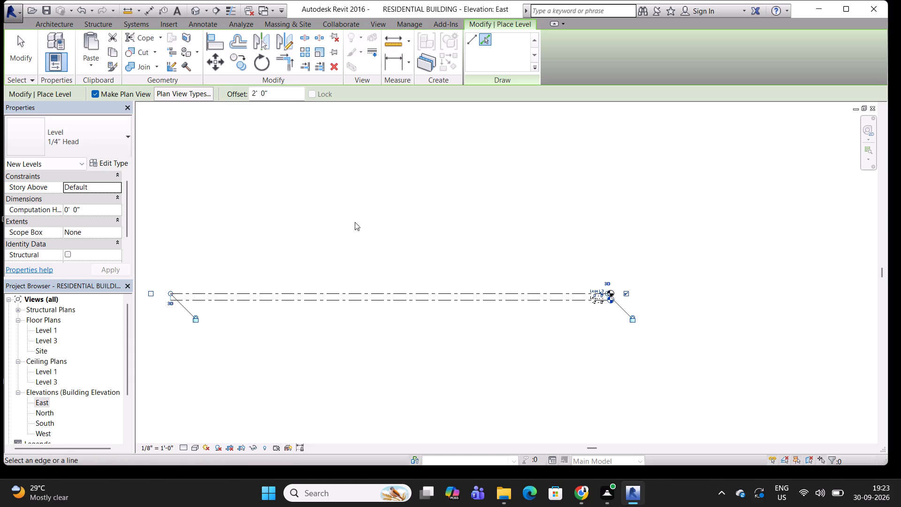
middle_drag(346, 212, 376, 218)
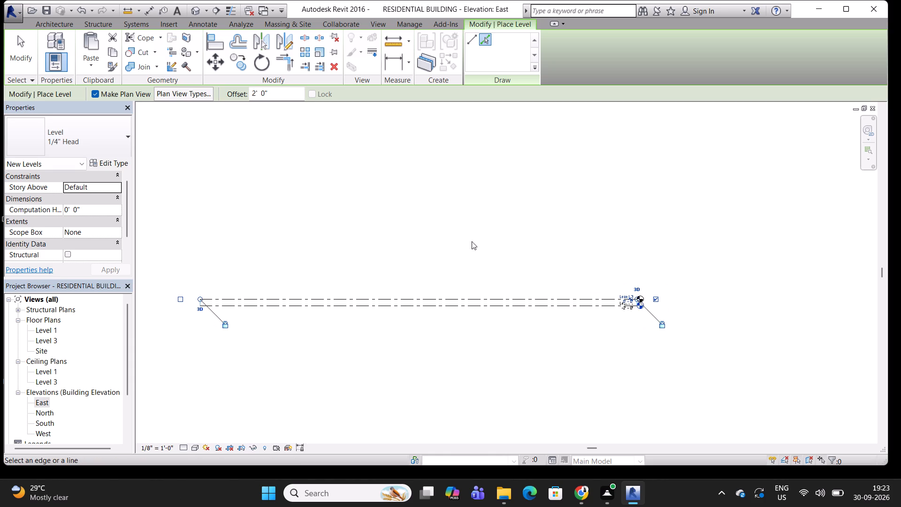
middle_drag(472, 241, 477, 244)
scroll(636, 300, up, 15)
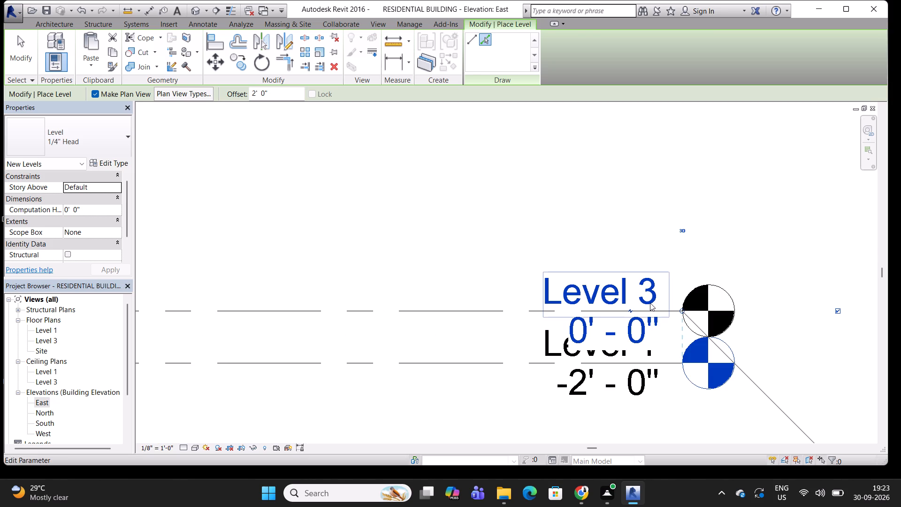
middle_drag(637, 300, 633, 287)
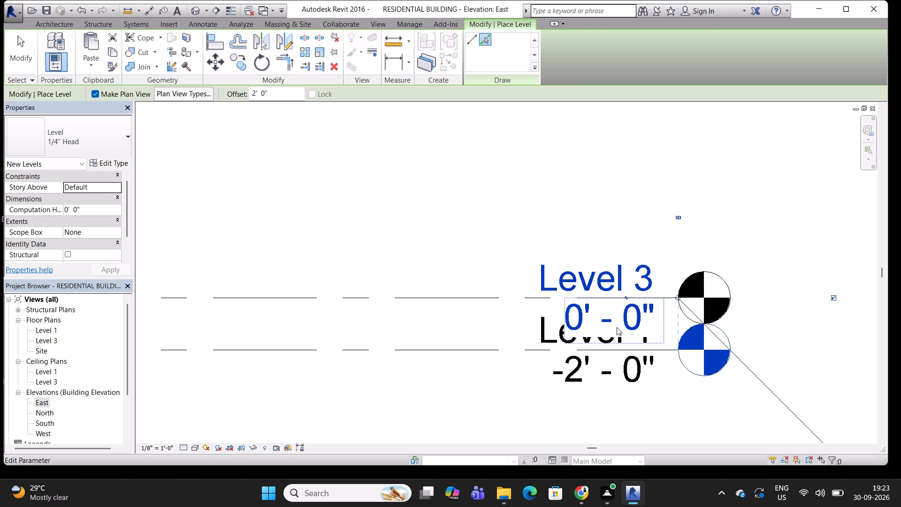
scroll(631, 297, down, 10)
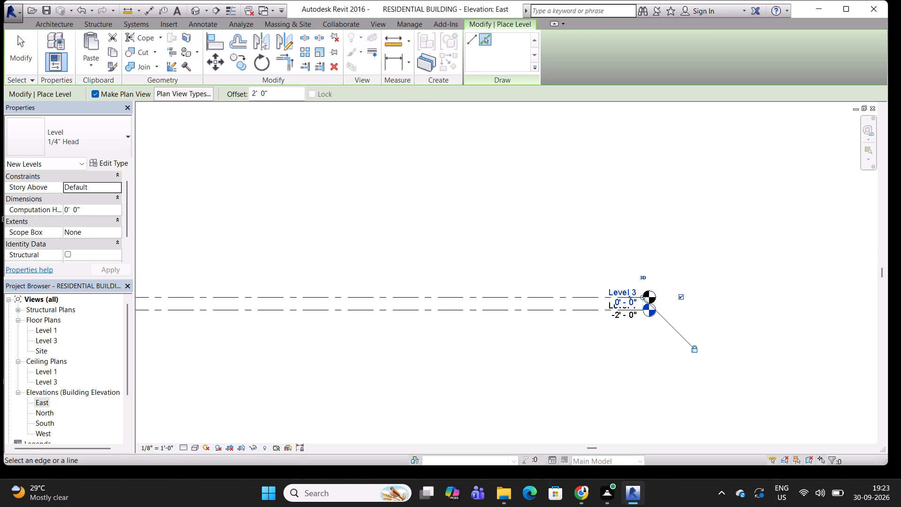
drag(276, 94, 250, 94)
text(10')
key(Return)
click(483, 42)
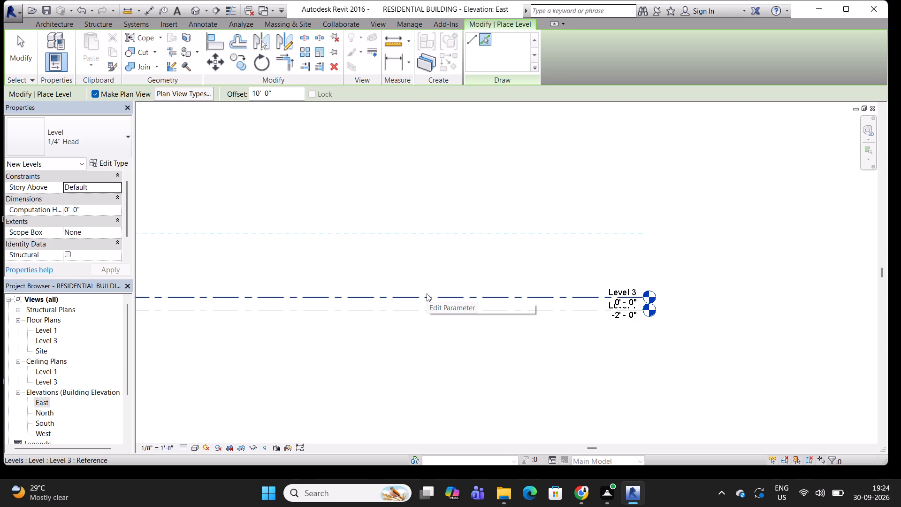
click(427, 293)
middle_drag(537, 264, 436, 250)
scroll(501, 269, up, 4)
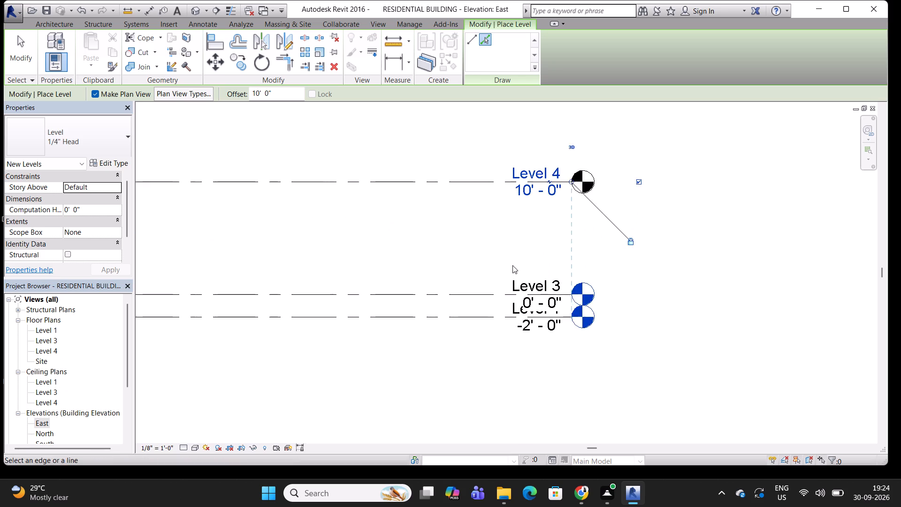
scroll(514, 265, up, 3)
scroll(530, 269, down, 7)
key(Escape)
Set the East elevation's view scale to 3/16" = 1'-0" and leave the Level command.
click(160, 446)
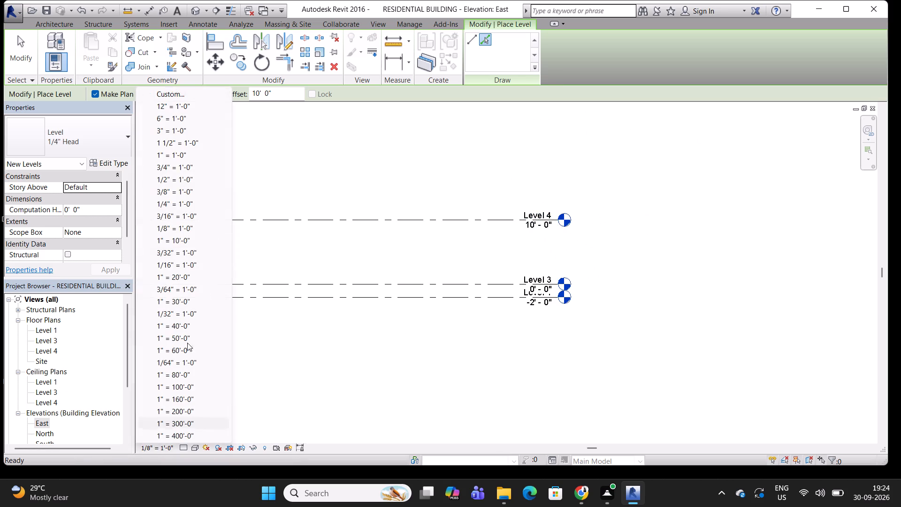
click(179, 213)
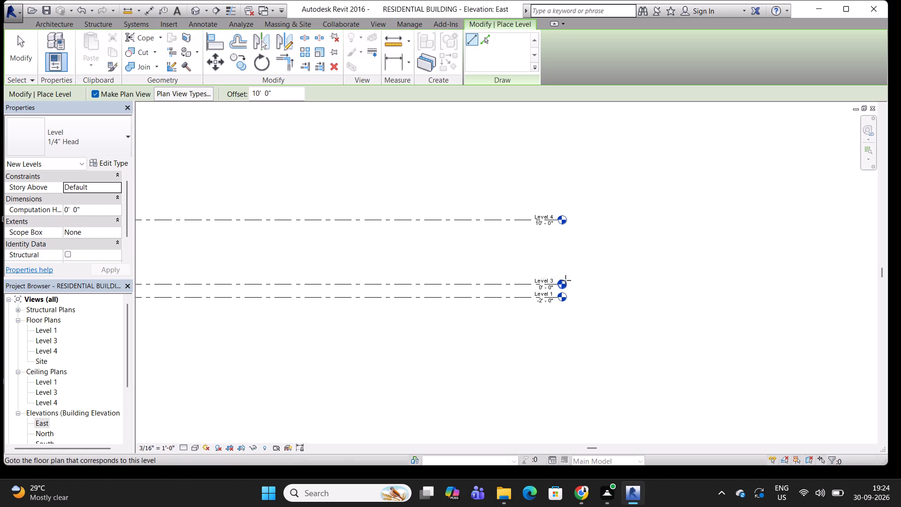
scroll(565, 294, up, 4)
middle_drag(544, 219, 541, 248)
key(Escape)
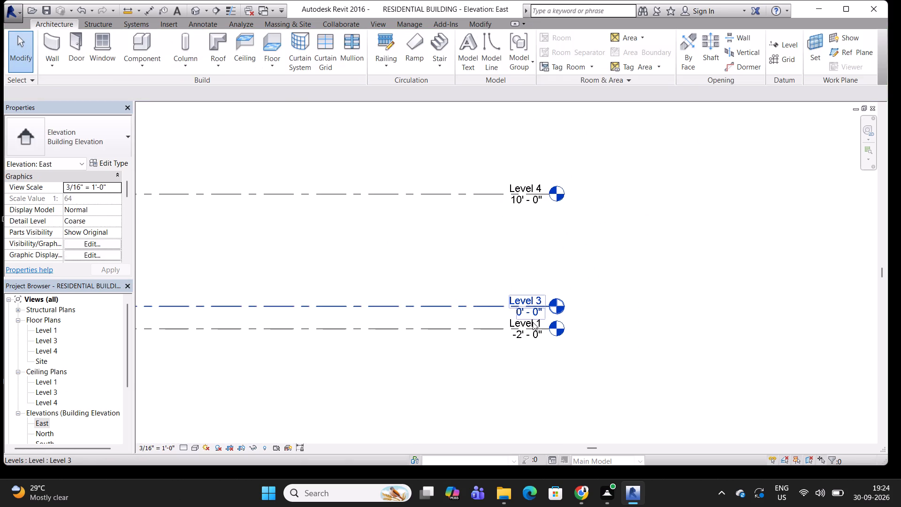
Add an elbow to Level 1's line so its head and label sit lower, clear of Level 3's label.
click(533, 322)
key(Escape)
click(533, 324)
click(533, 324)
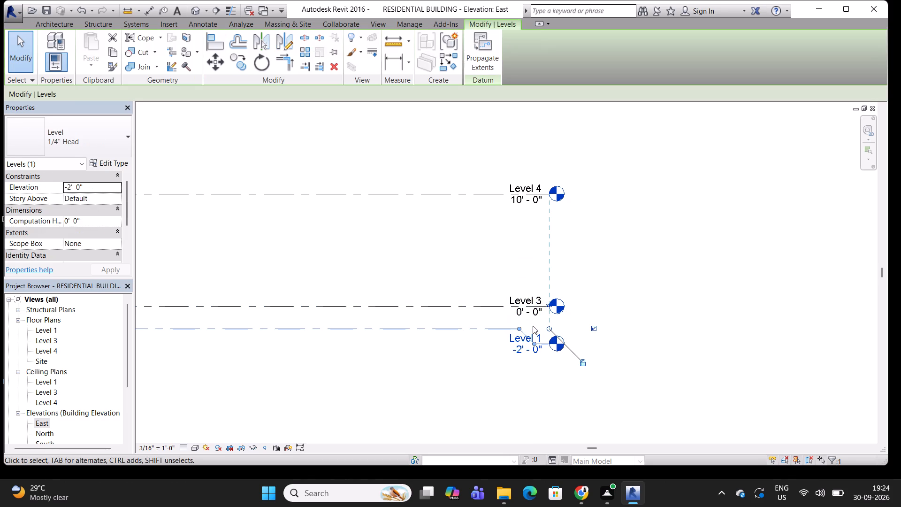
Rename Level 1 as GL and rename its corresponding views too.
click(519, 340)
click(519, 339)
click(519, 338)
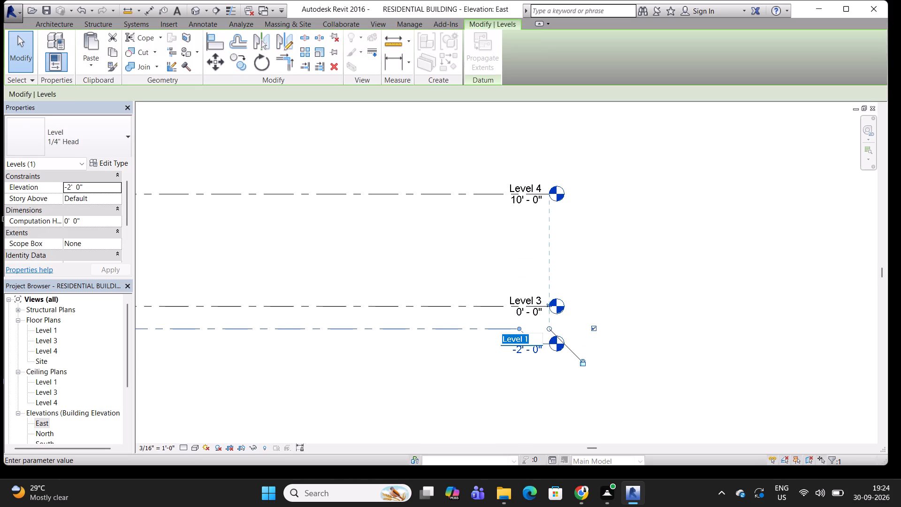
text(GL)
key(Return)
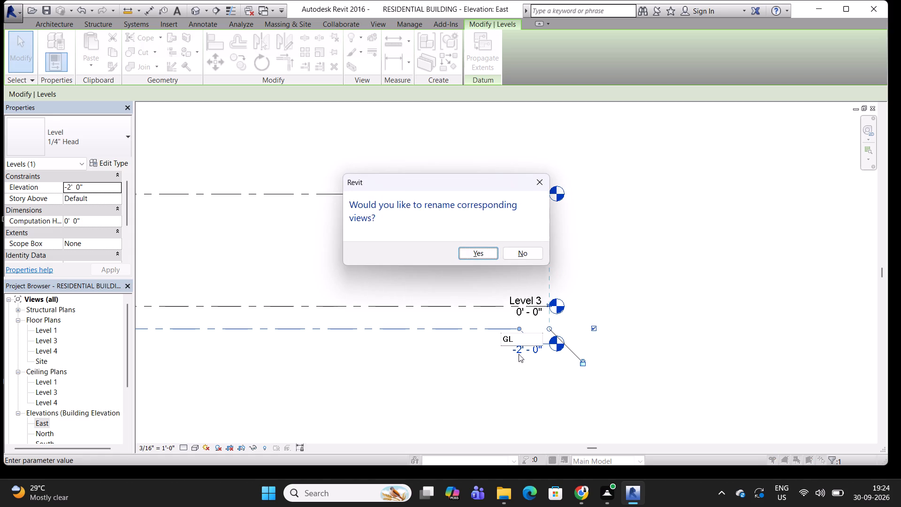
click(484, 253)
Rename Level 3 as PLINTH and rename its corresponding views too.
click(525, 301)
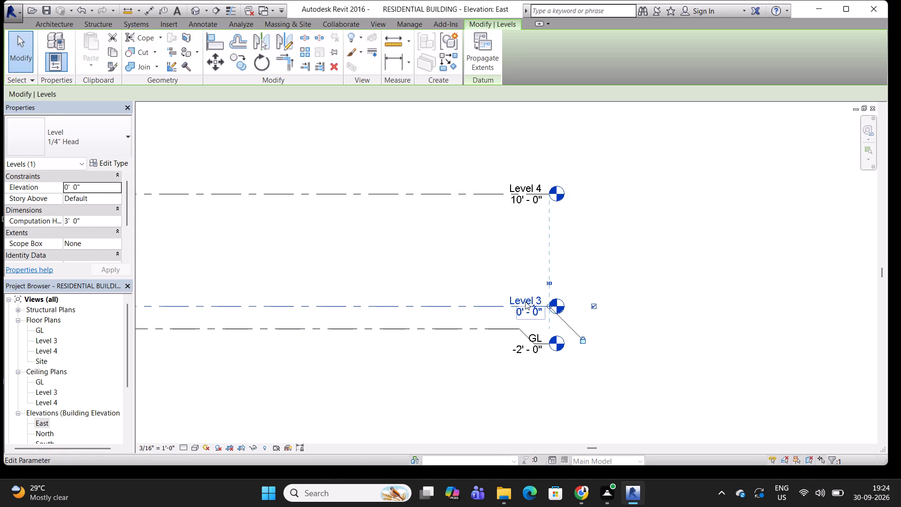
click(528, 300)
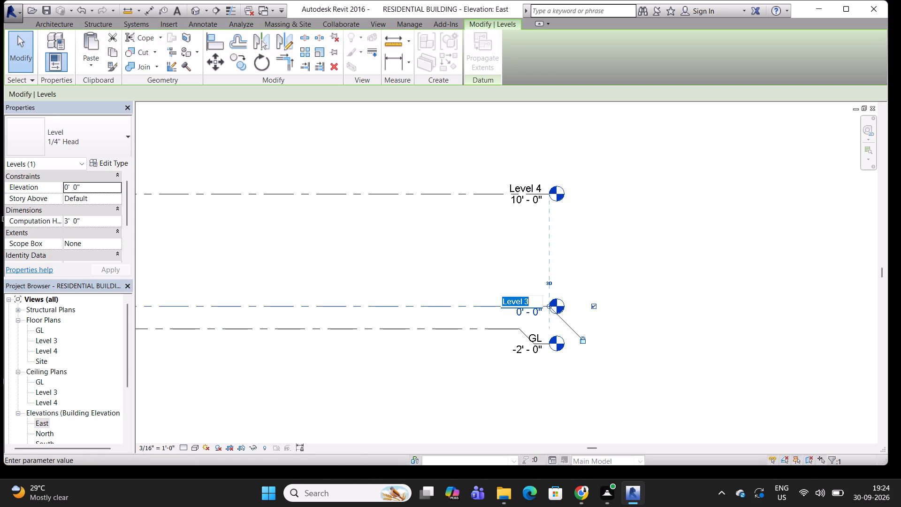
text(PLINTH)
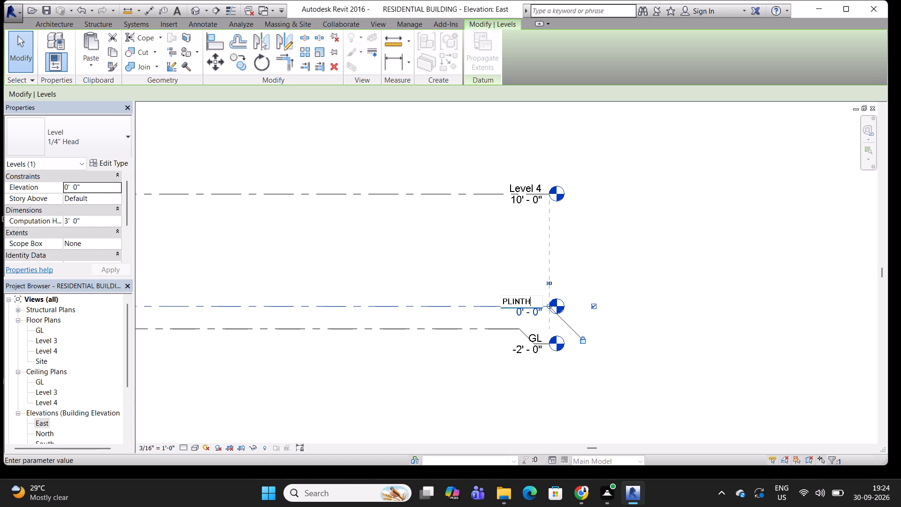
key(Return)
click(475, 256)
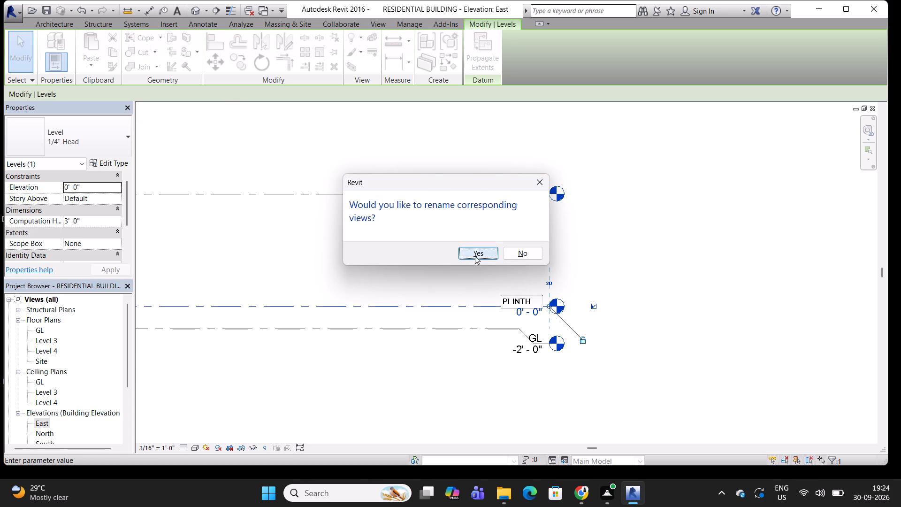
Add an elbow to Level 4's line so its head and label sit lower.
click(524, 192)
click(528, 188)
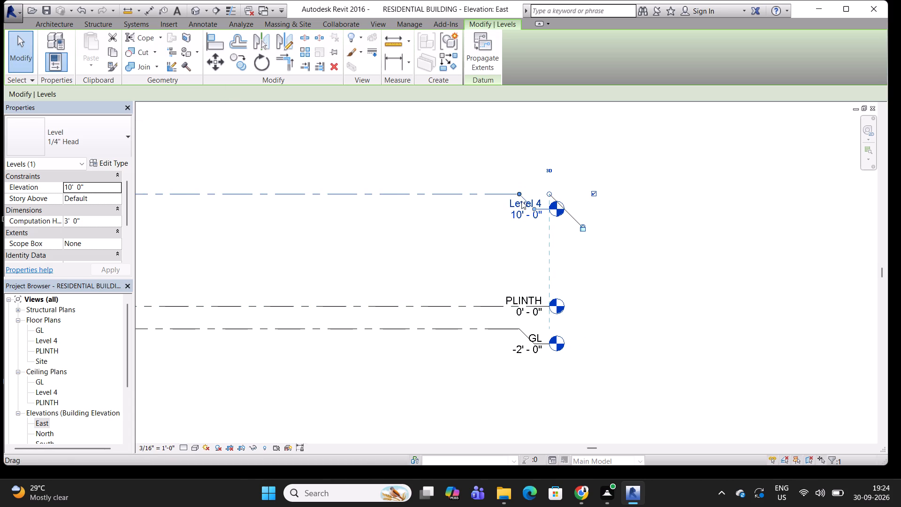
Rename Level 4 as GF, rename its corresponding views too, and deselect the level.
click(521, 201)
click(521, 201)
click(521, 206)
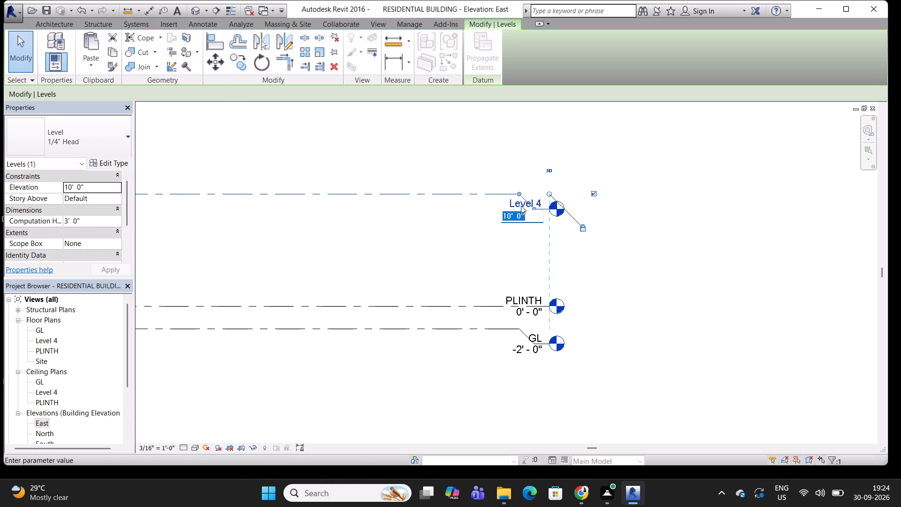
click(521, 206)
click(521, 205)
click(521, 203)
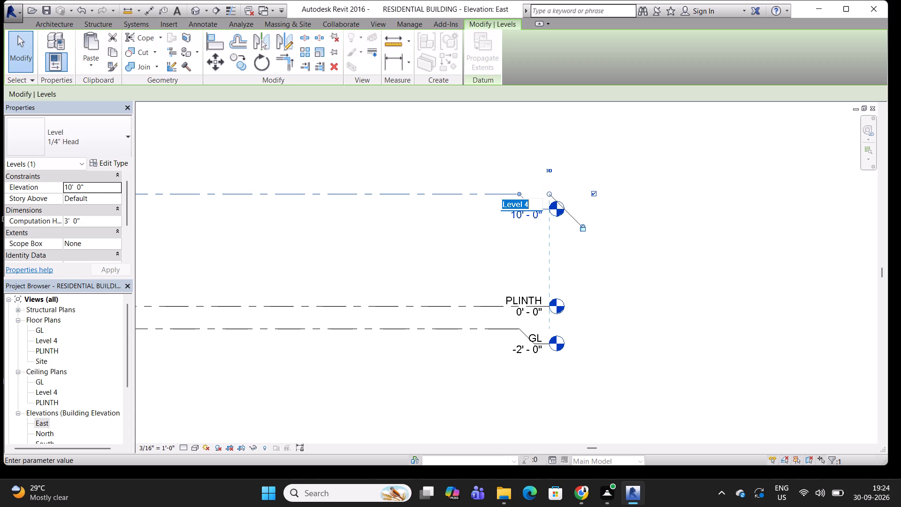
text(GF)
key(Return)
click(482, 249)
scroll(536, 241, down, 1)
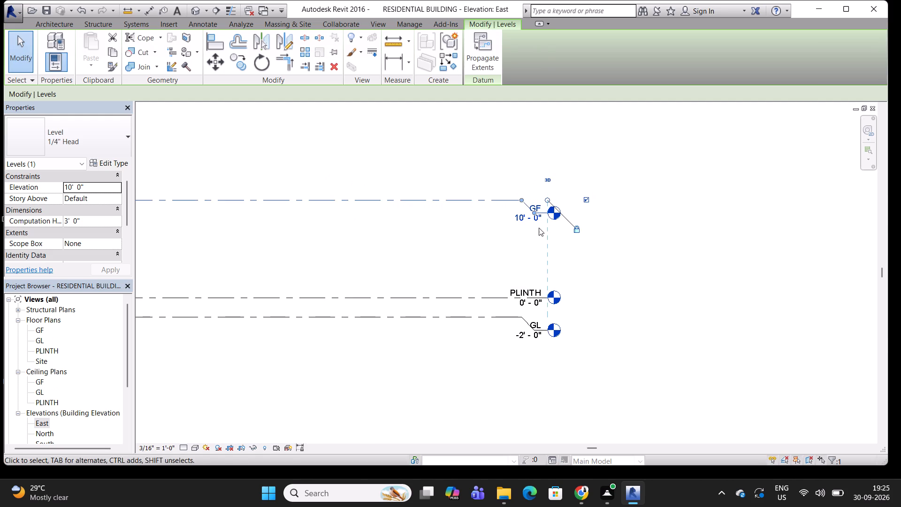
middle_drag(540, 223, 576, 255)
key(Escape)
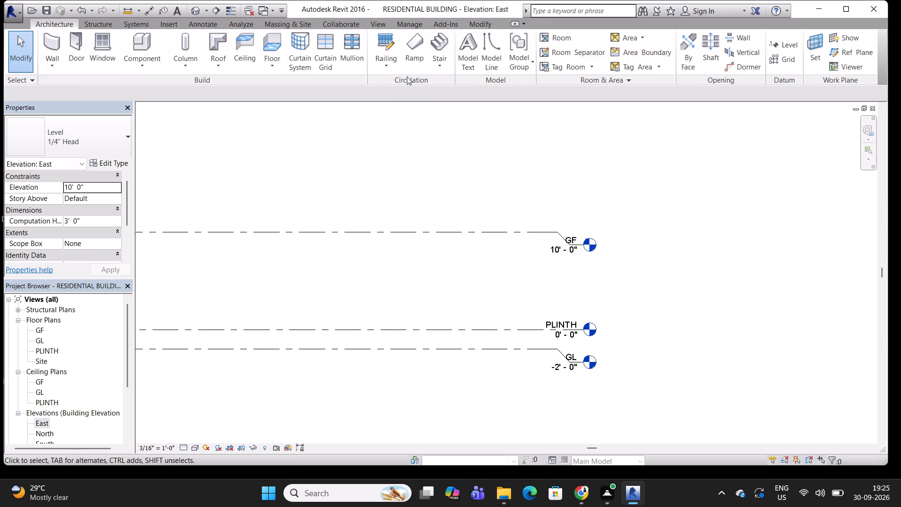
Add a level 10' above GF by picking the GF line with a 10' offset.
click(786, 40)
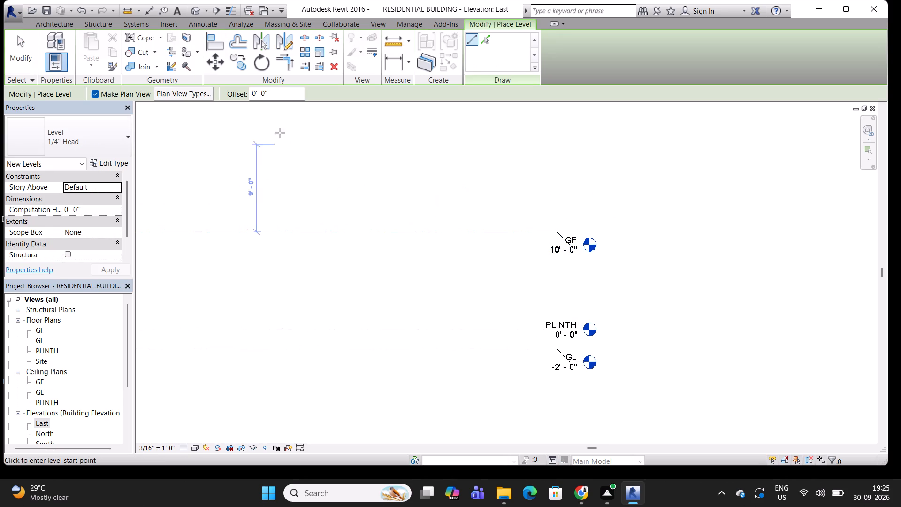
drag(277, 94, 249, 95)
text(10')
key(Return)
scroll(355, 155, down, 3)
middle_drag(357, 155, 385, 287)
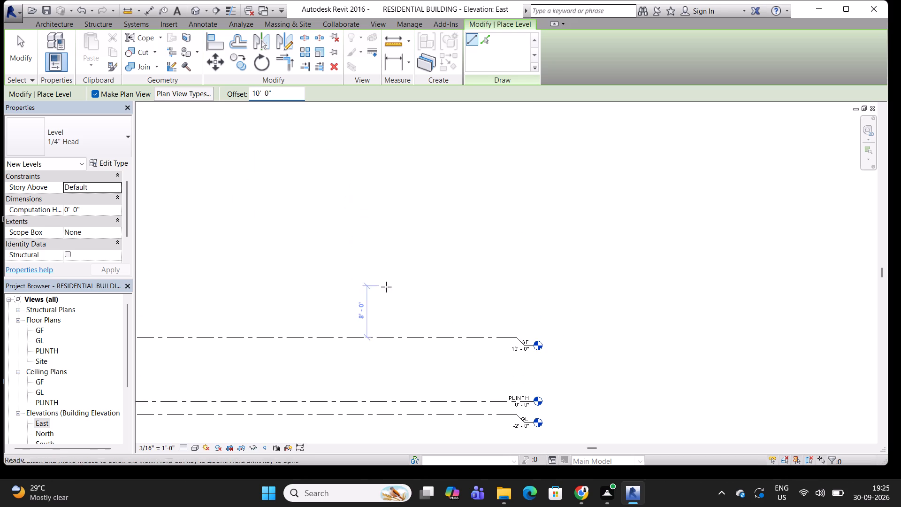
click(486, 39)
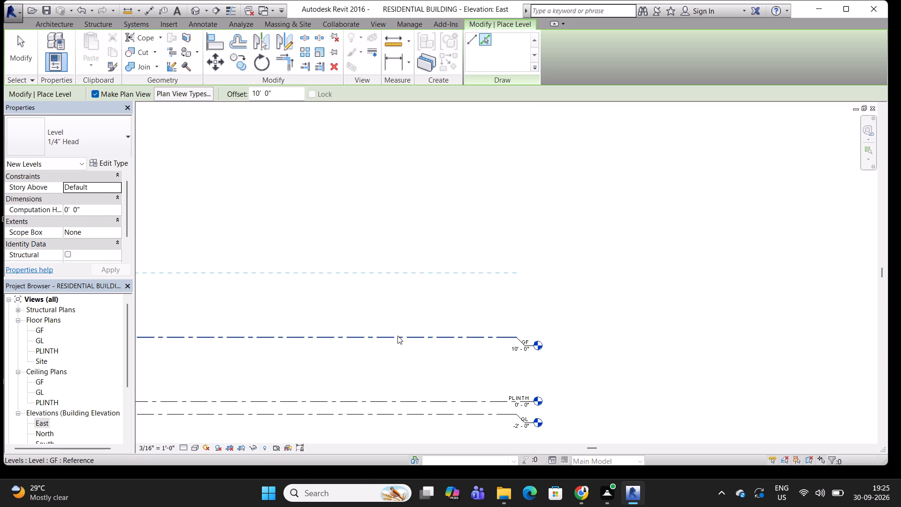
click(397, 336)
Add an elbow to Level 5's line so its head and label sit lower.
scroll(521, 252, up, 6)
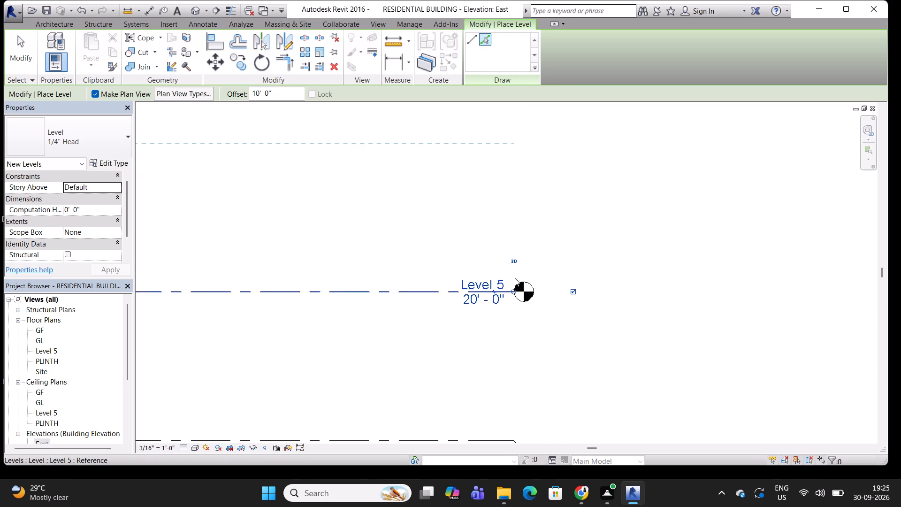
scroll(520, 268, down, 2)
double_click(515, 283)
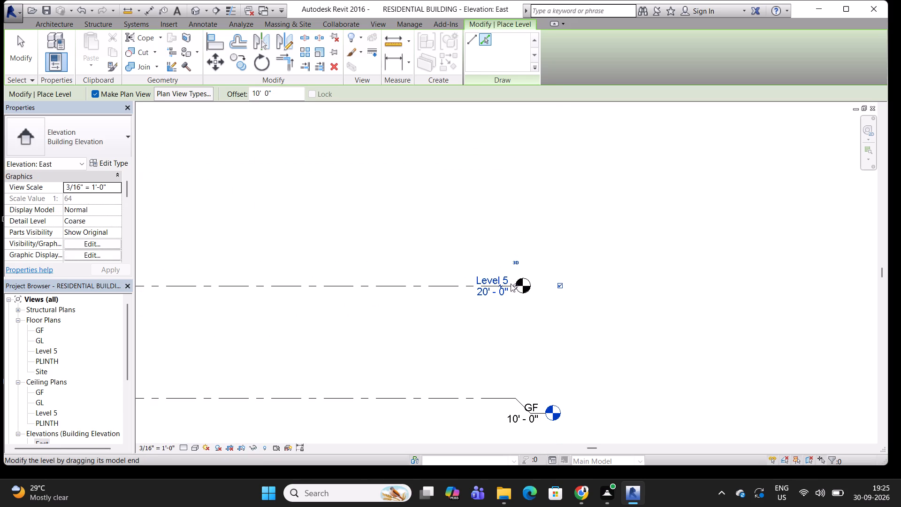
double_click(505, 280)
Rename Level 5 as FIRST F along with its corresponding views, and leave the Level command.
scroll(495, 301, up, 3)
double_click(481, 291)
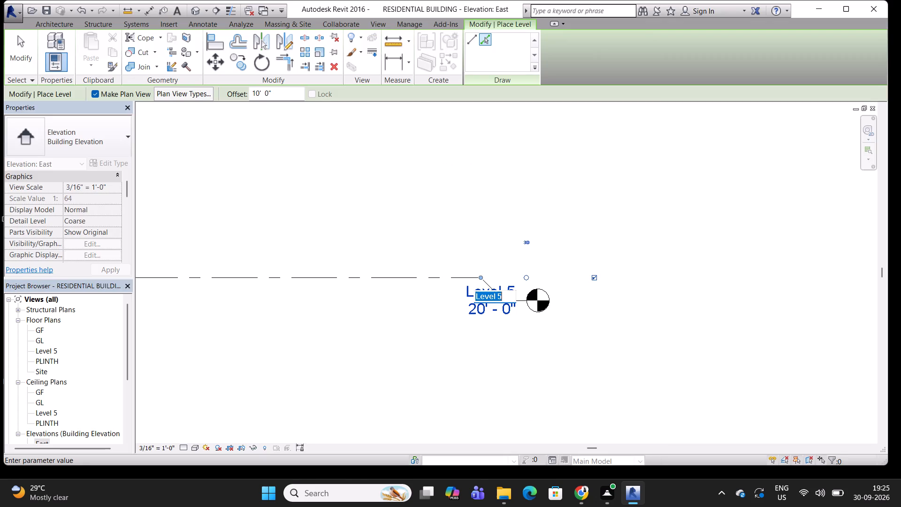
text(FIRST F)
key(Return)
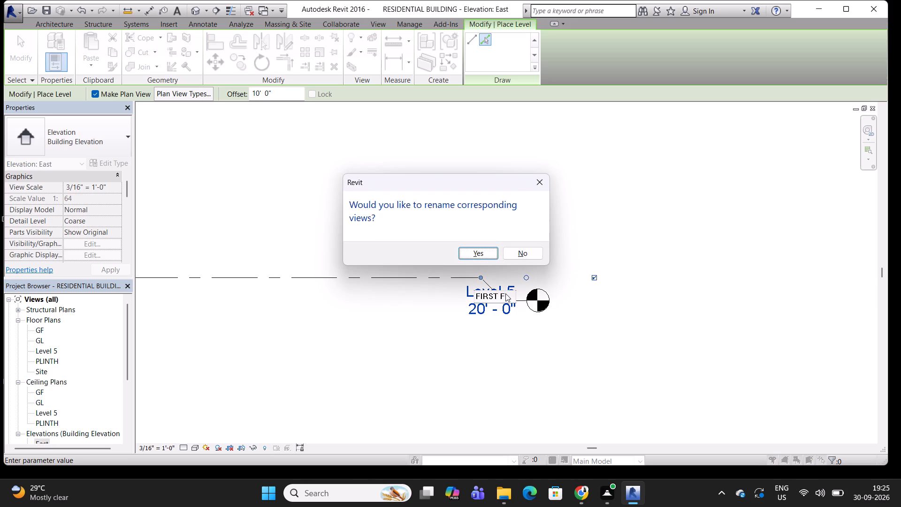
click(484, 255)
scroll(492, 226, down, 10)
middle_drag(480, 243, 519, 245)
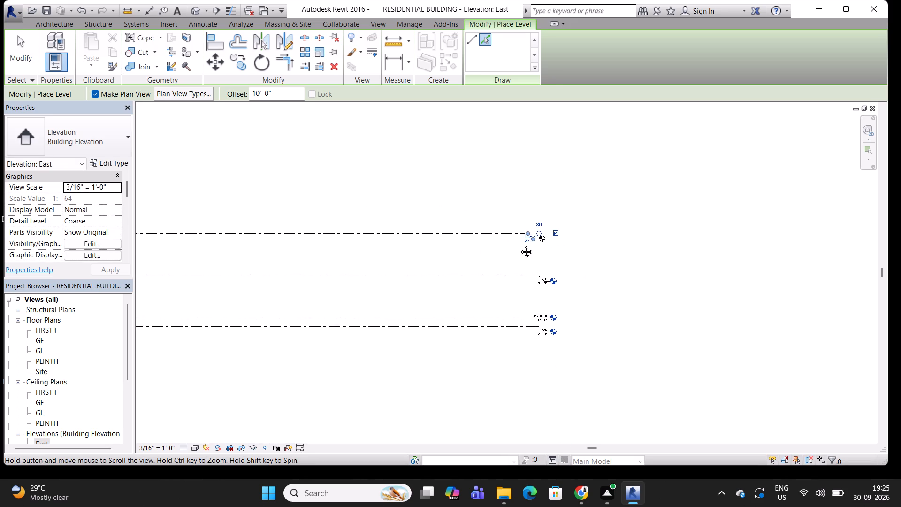
middle_drag(519, 245, 799, 241)
click(394, 161)
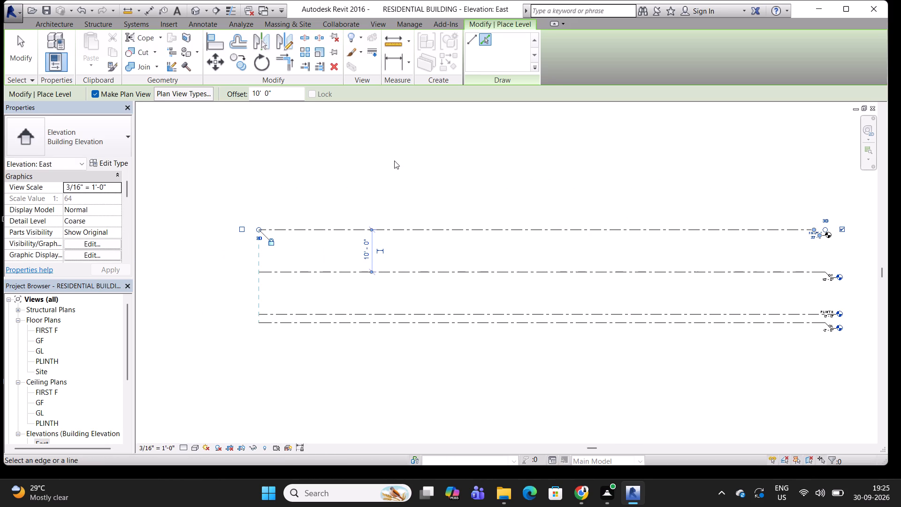
key(Escape)
key(Escape)
key(Escape)
key(Escape)
key(Escape)
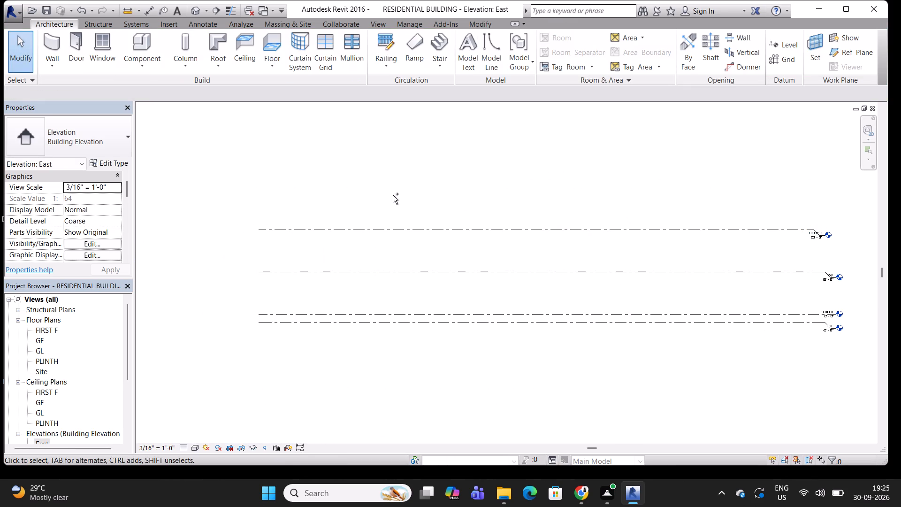
Save the project.
key(ctrl+s)
Examine the level lines and their heads and labels in the East elevation.
scroll(393, 195, down, 4)
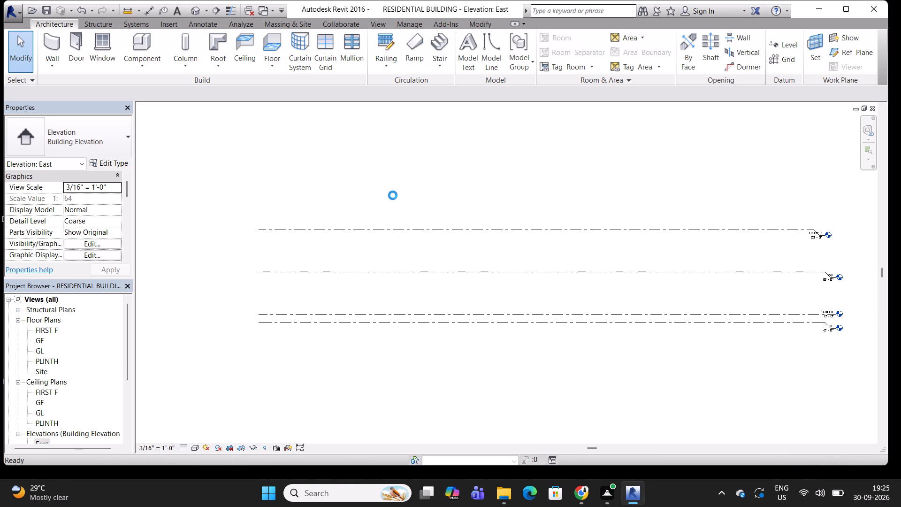
scroll(390, 202, down, 2)
middle_drag(392, 203, 384, 256)
scroll(384, 256, up, 4)
middle_drag(402, 276, 368, 240)
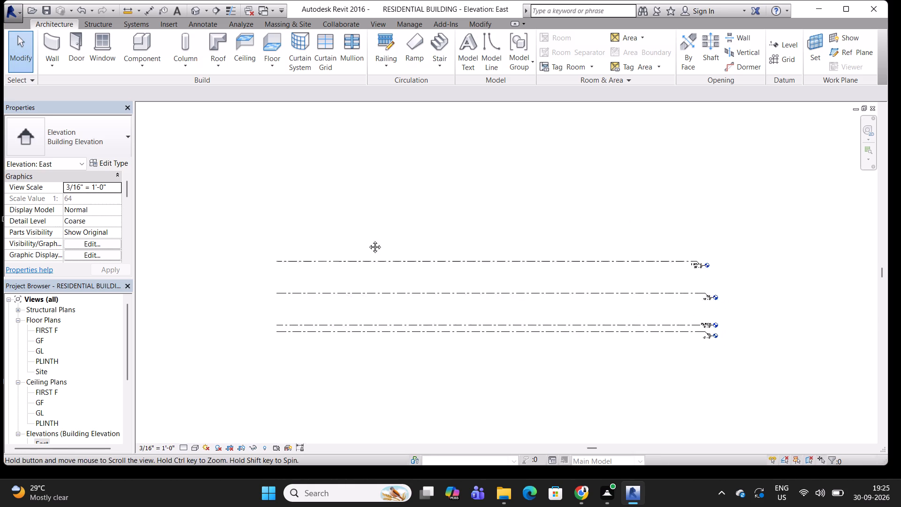
middle_drag(368, 240, 348, 209)
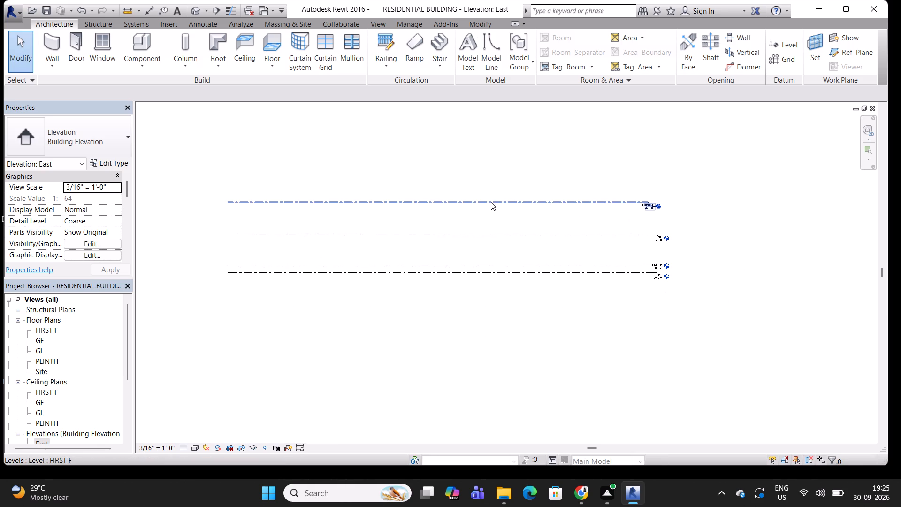
scroll(660, 202, up, 11)
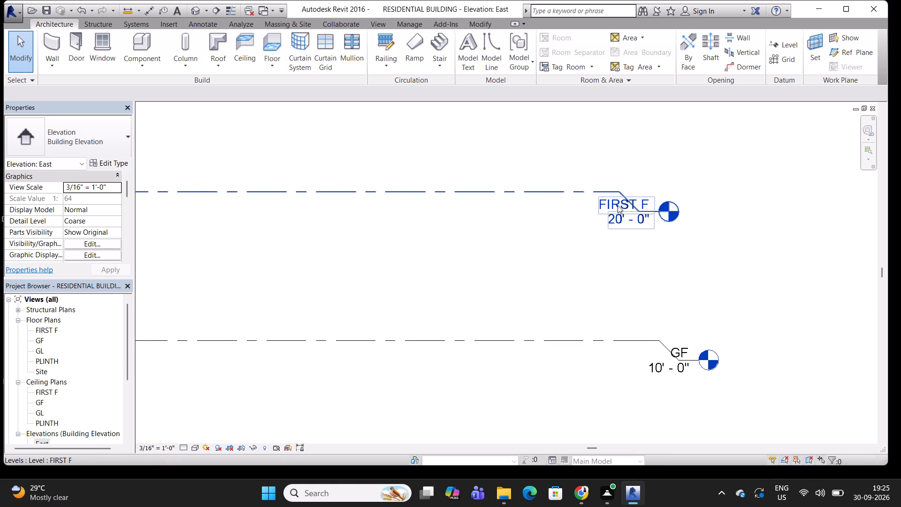
scroll(628, 194, down, 12)
middle_drag(482, 160, 493, 184)
key(Escape)
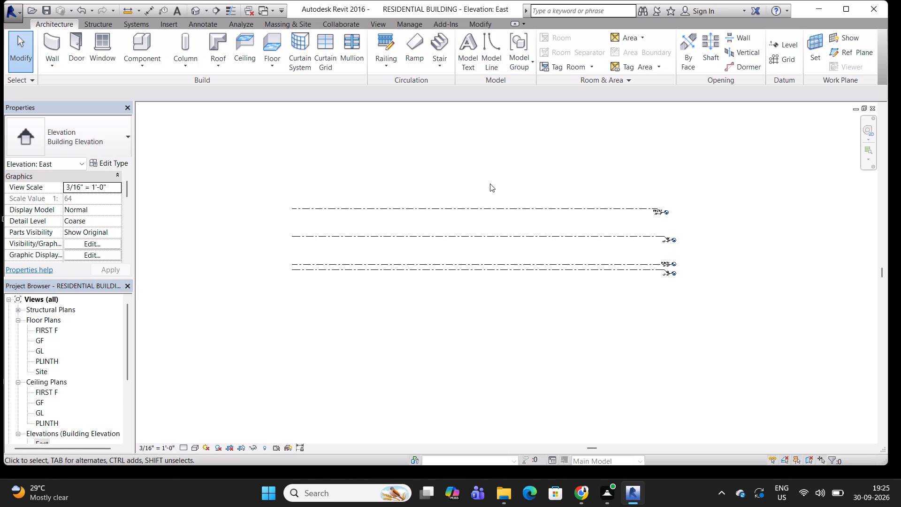
key(Escape)
Save the project again before leaving the East elevation.
key(ctrl+s)
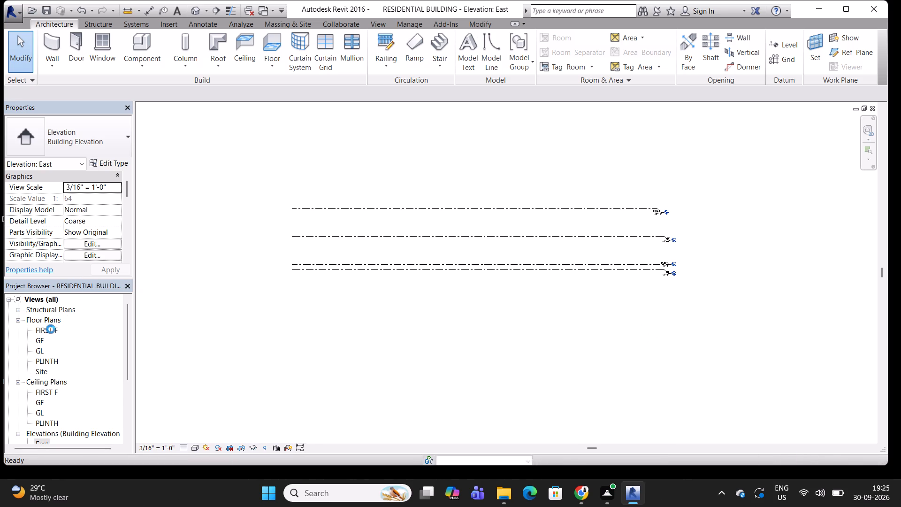
Open the FIRST F floor plan.
double_click(48, 331)
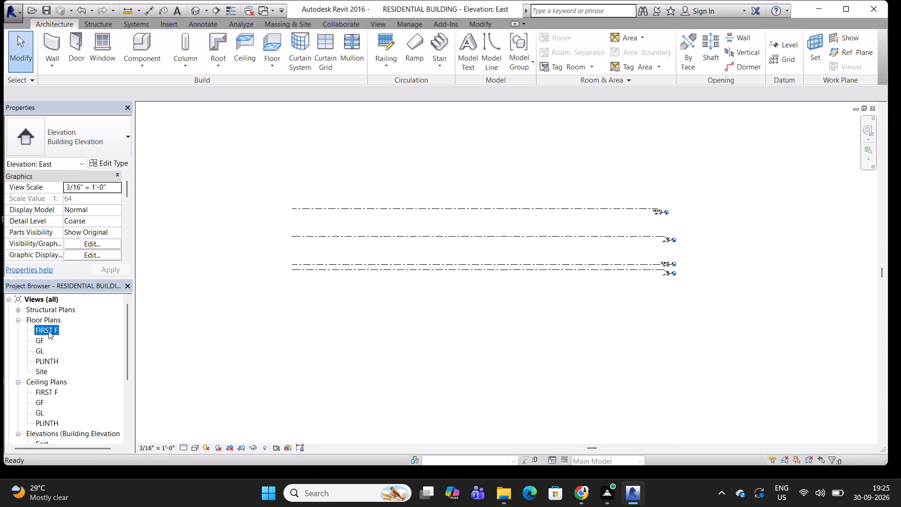
Open the PLINTH floor plan.
click(47, 361)
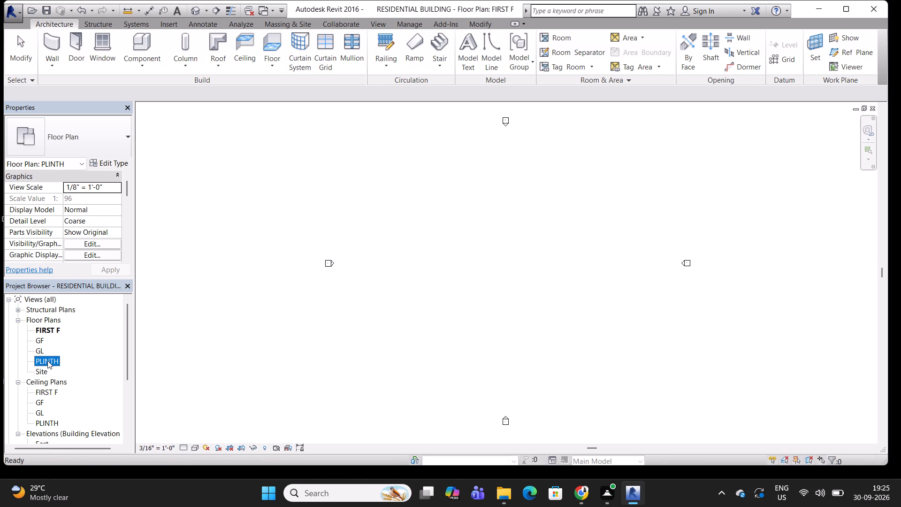
click(47, 368)
click(41, 370)
click(49, 362)
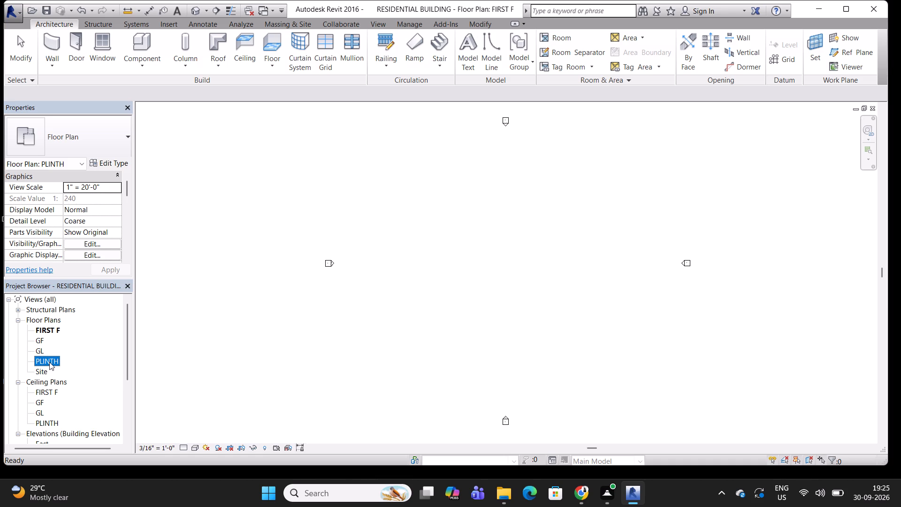
double_click(49, 362)
double_click(40, 359)
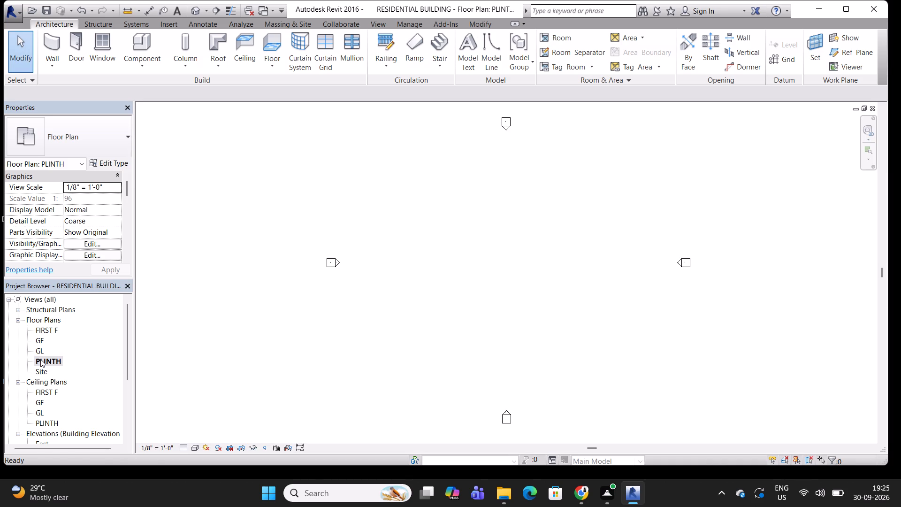
Draw a vertical grid line just inside the west elevation marker, from above the north marker to below the south marker.
scroll(324, 315, down, 6)
scroll(420, 253, down, 1)
middle_drag(410, 259, 423, 235)
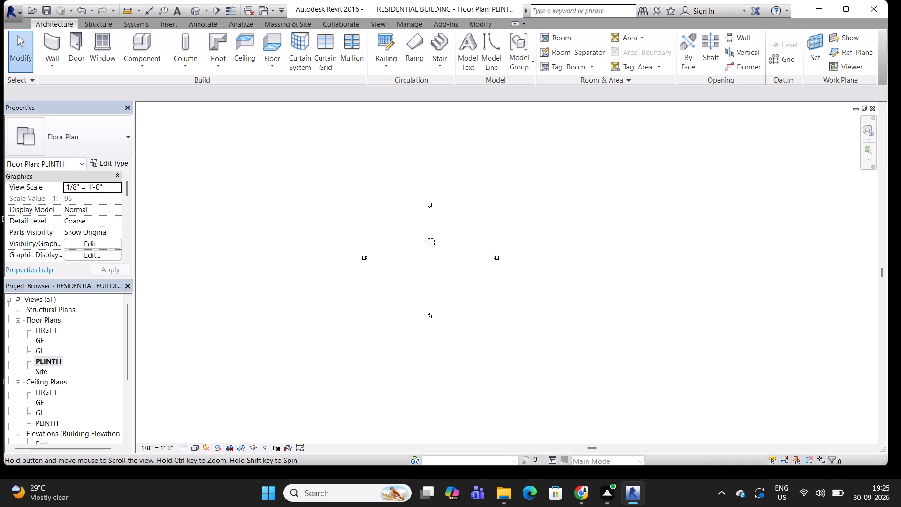
middle_drag(423, 235, 454, 256)
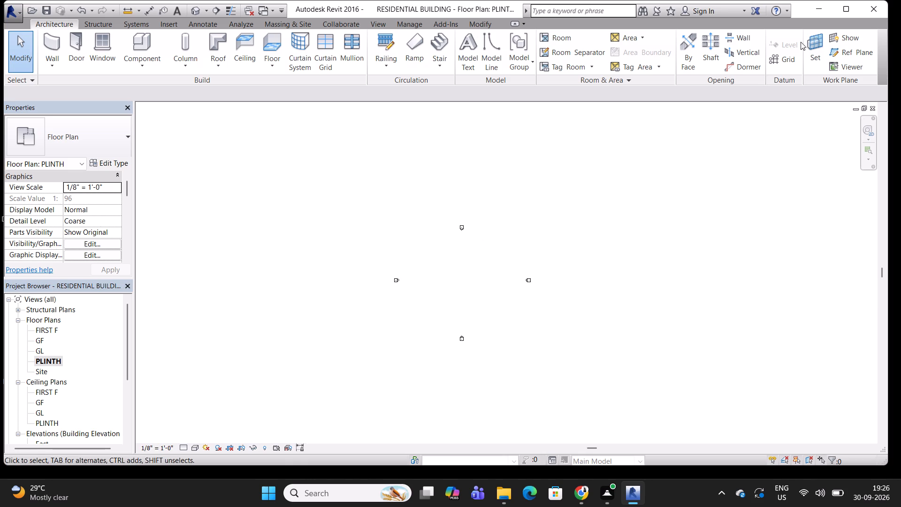
click(776, 60)
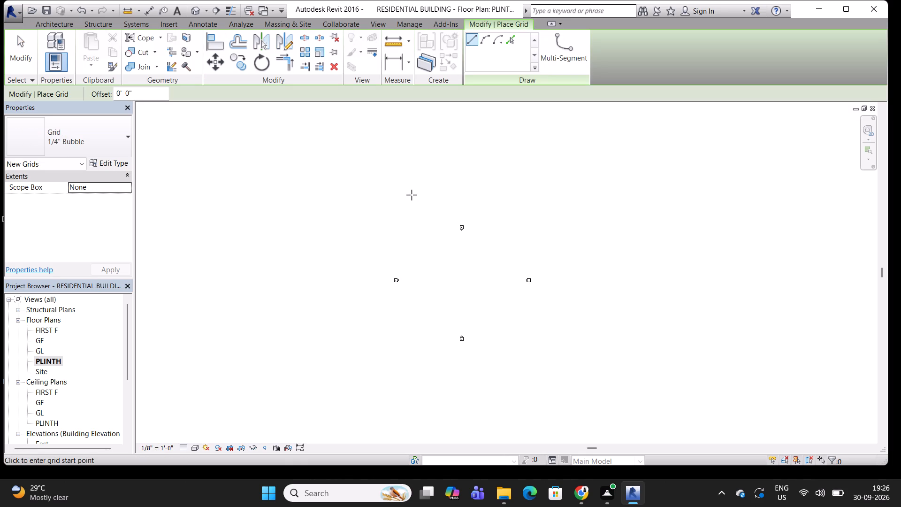
click(412, 195)
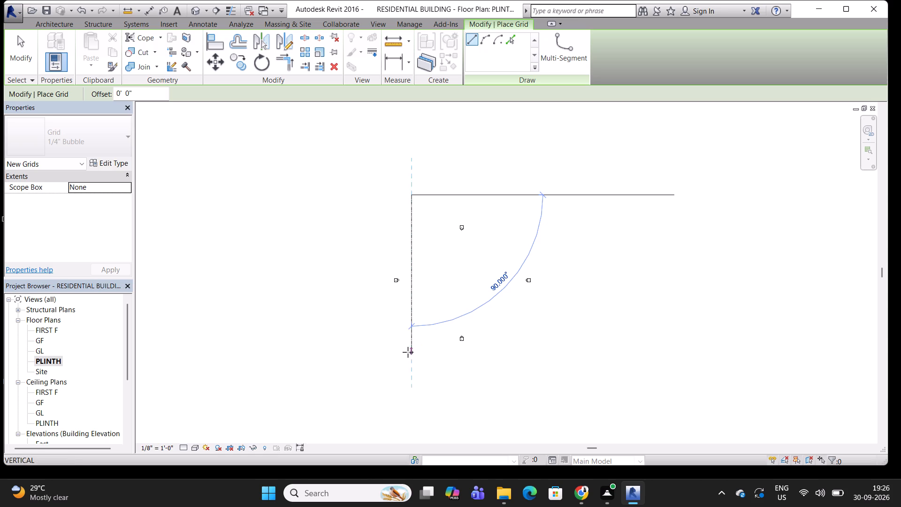
click(412, 360)
scroll(416, 370, up, 14)
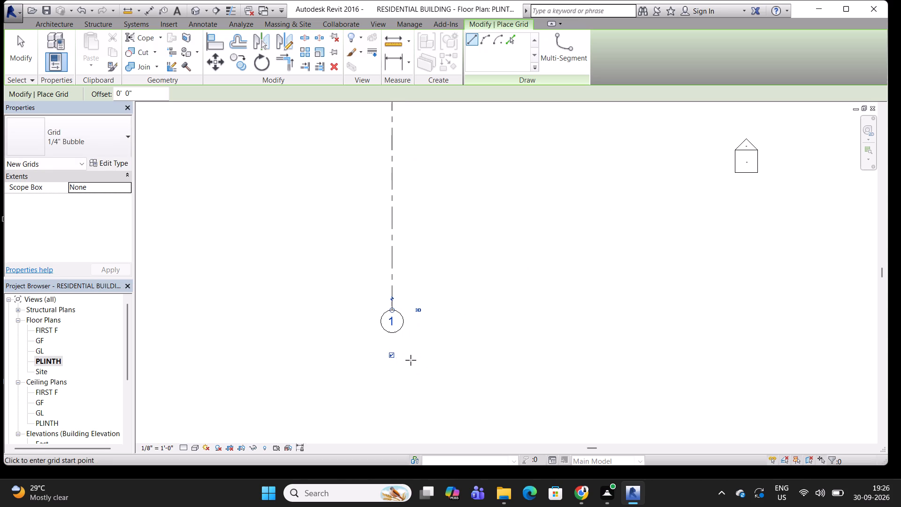
Copy vertical grid 1 by 30' to the east to make a second parallel grid line.
scroll(411, 360, down, 19)
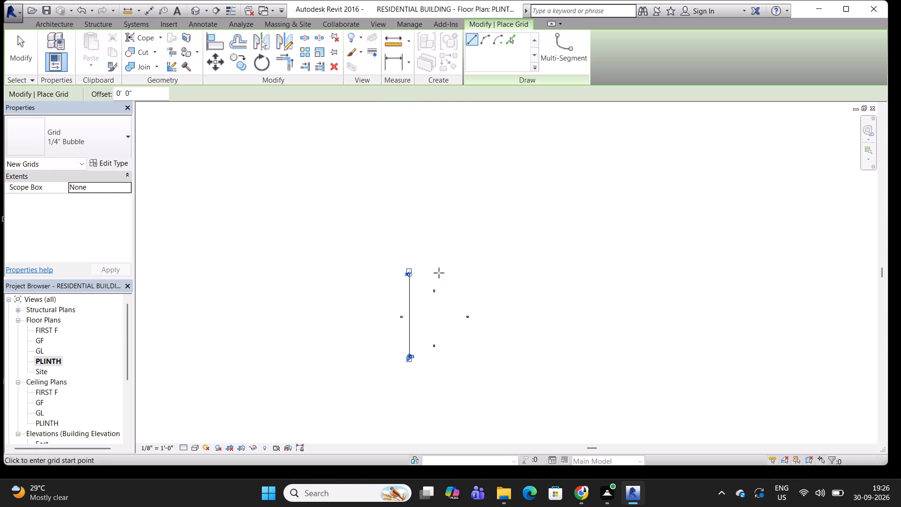
scroll(435, 277, up, 7)
middle_drag(407, 272, 408, 192)
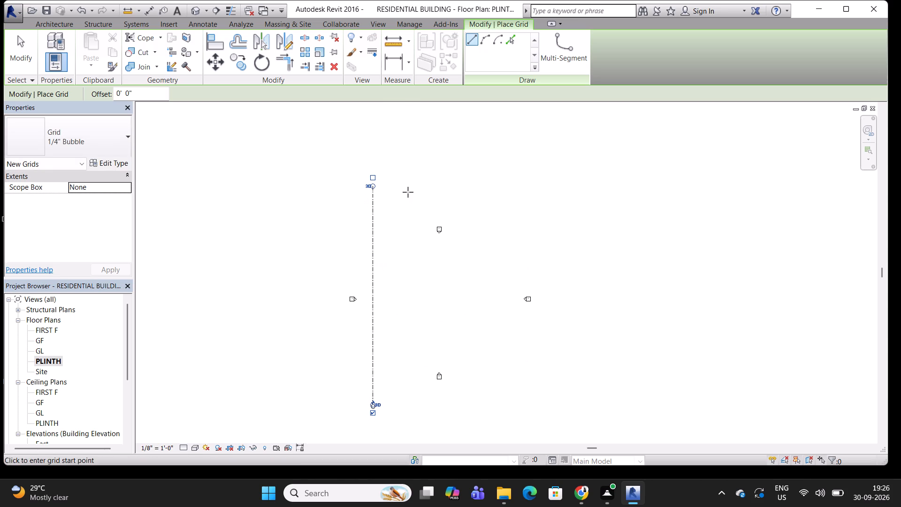
key(Escape)
key(Escape)
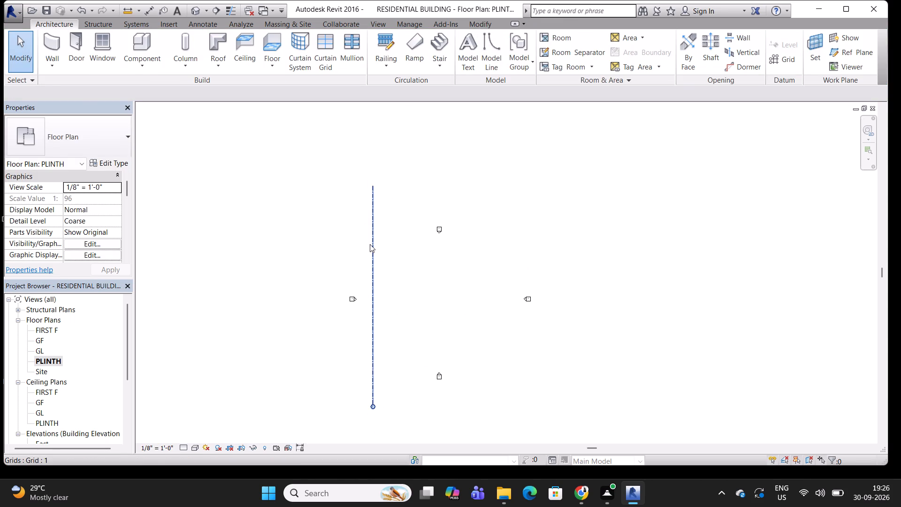
click(370, 244)
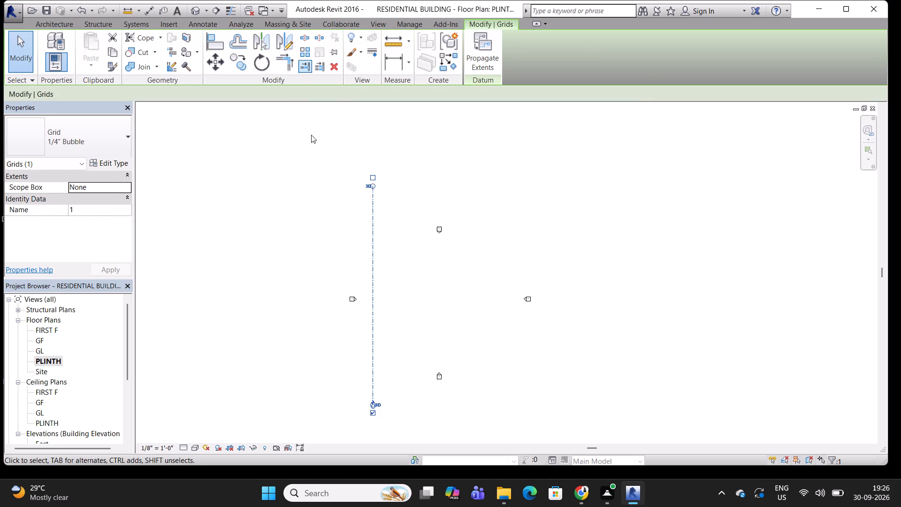
click(235, 64)
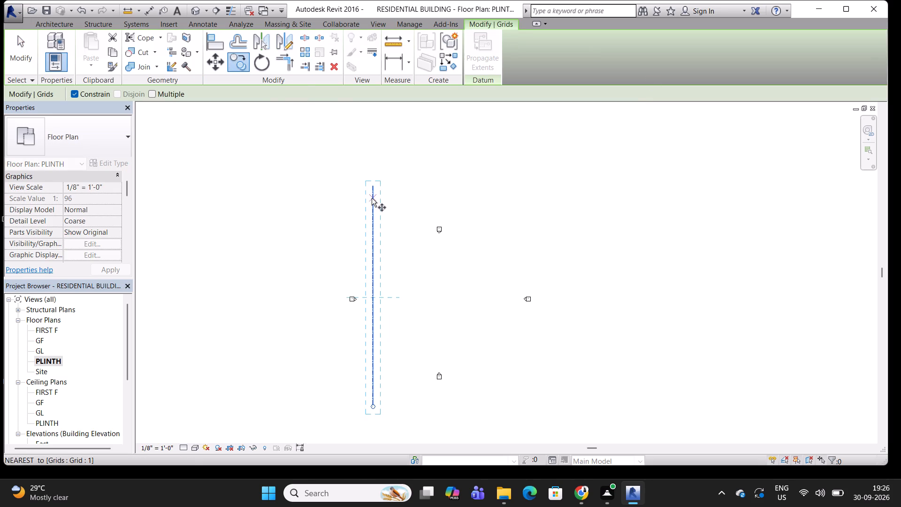
click(372, 198)
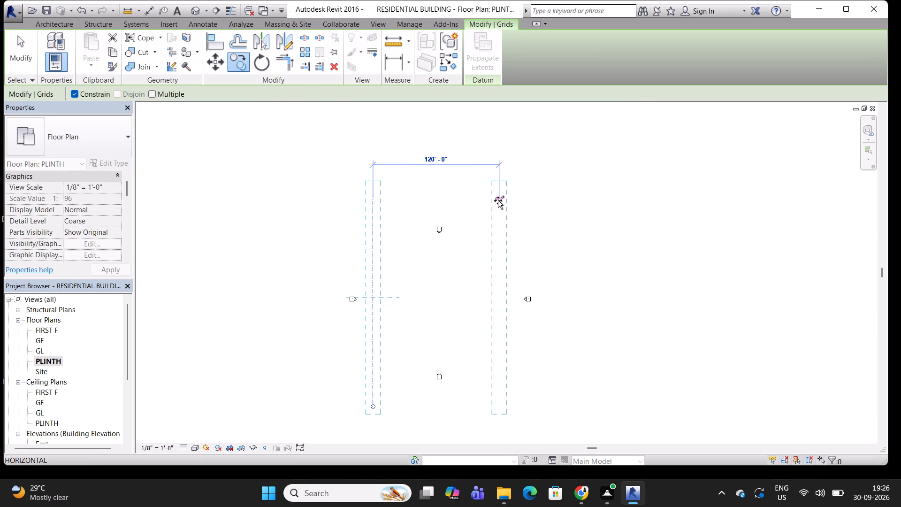
text(30')
key(Return)
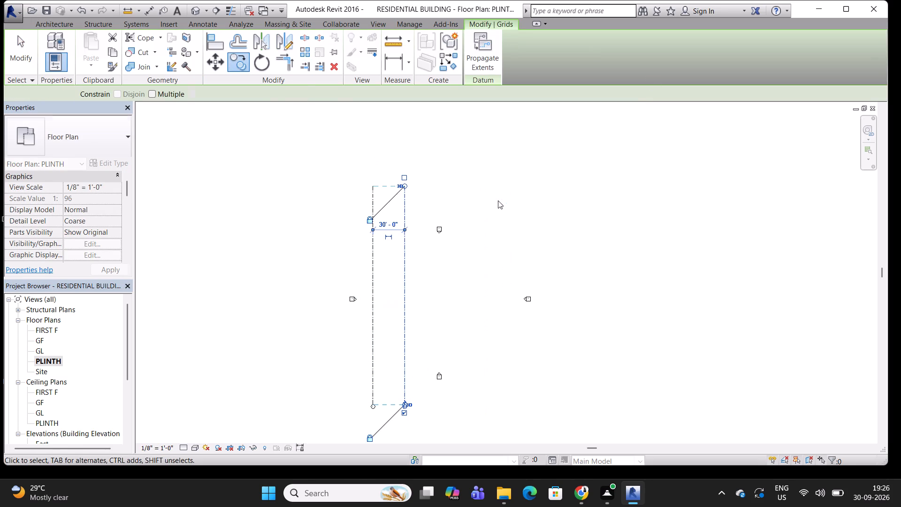
scroll(378, 227, up, 9)
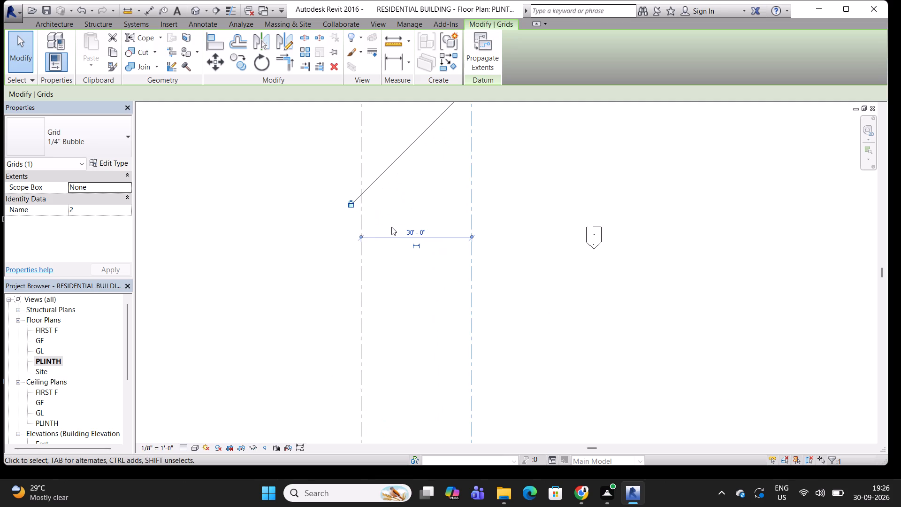
scroll(408, 226, down, 5)
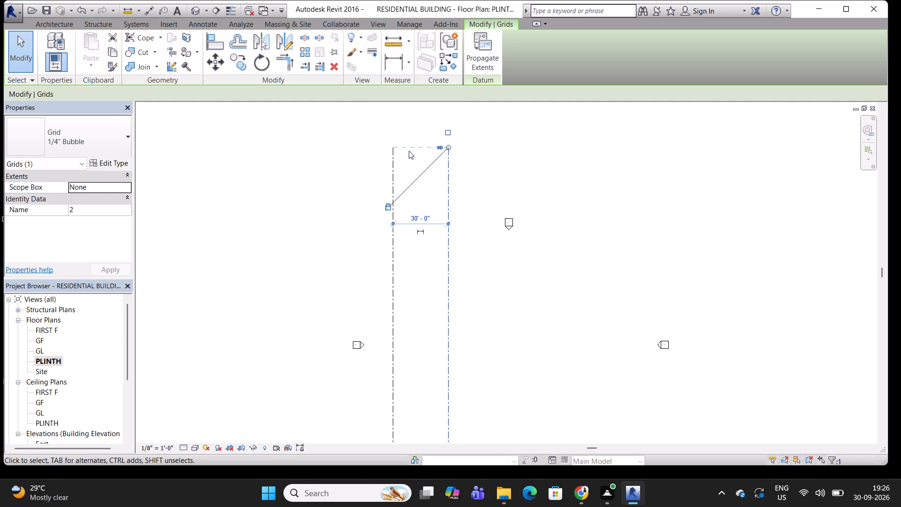
scroll(415, 148, down, 5)
middle_drag(422, 199, 431, 221)
middle_drag(431, 229, 429, 236)
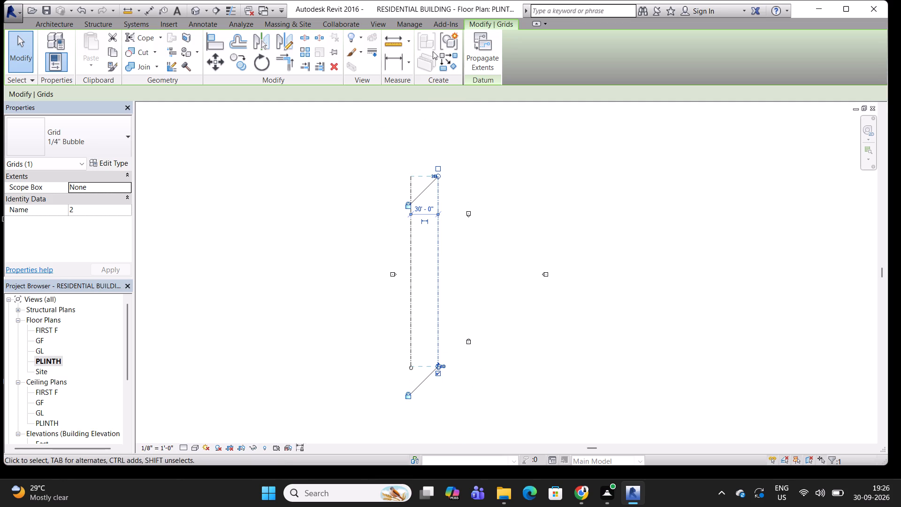
key(Escape)
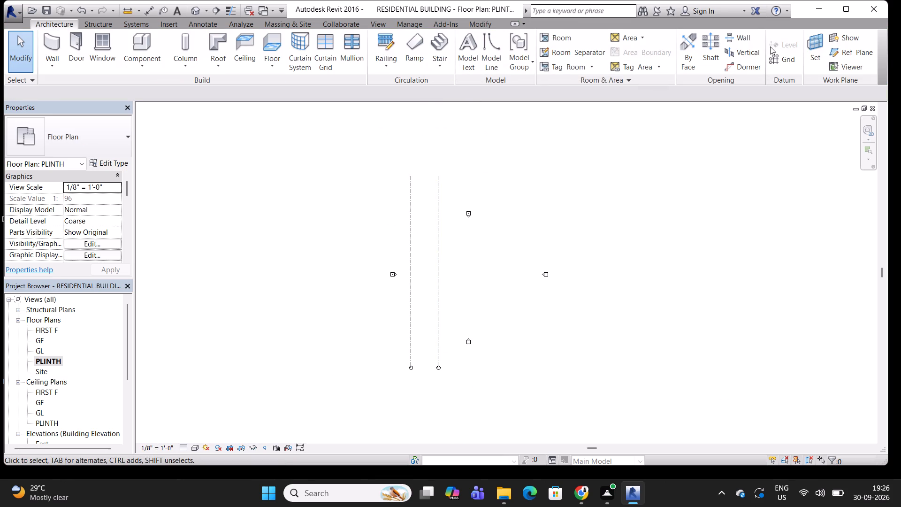
Draw a horizontal grid line from east to west across both vertical grids, just above the north elevation marker.
click(786, 58)
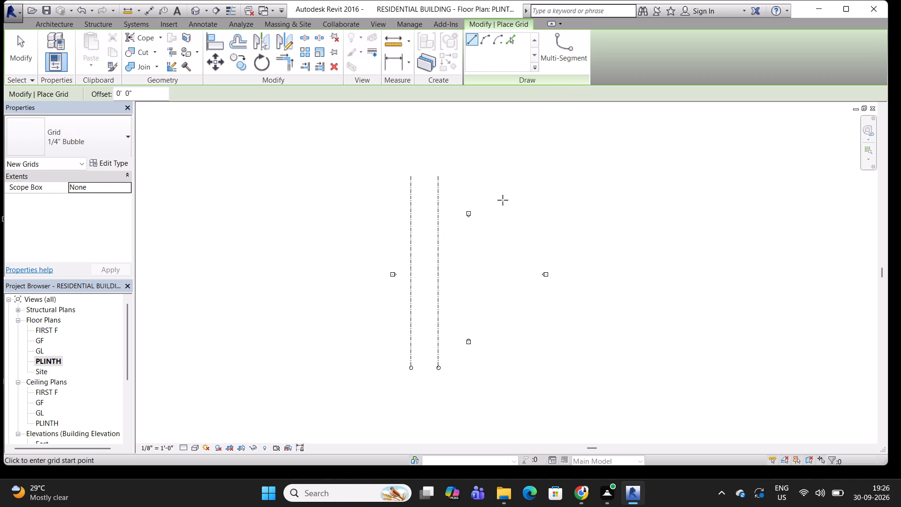
click(504, 200)
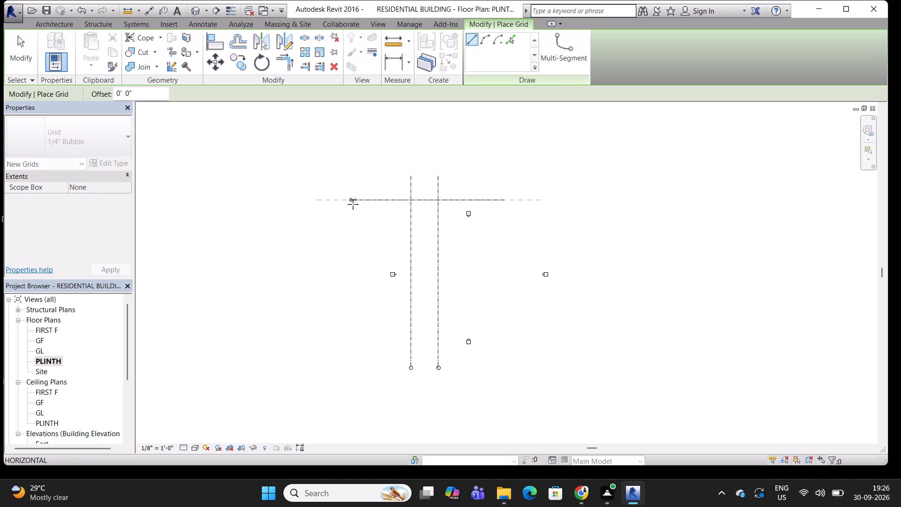
click(353, 204)
scroll(427, 211, up, 7)
scroll(428, 211, down, 5)
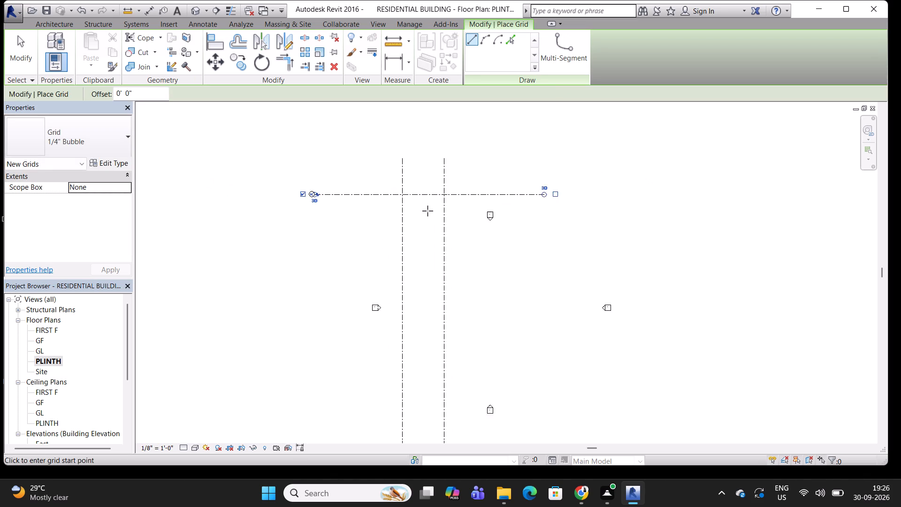
scroll(500, 194, up, 3)
scroll(467, 197, down, 4)
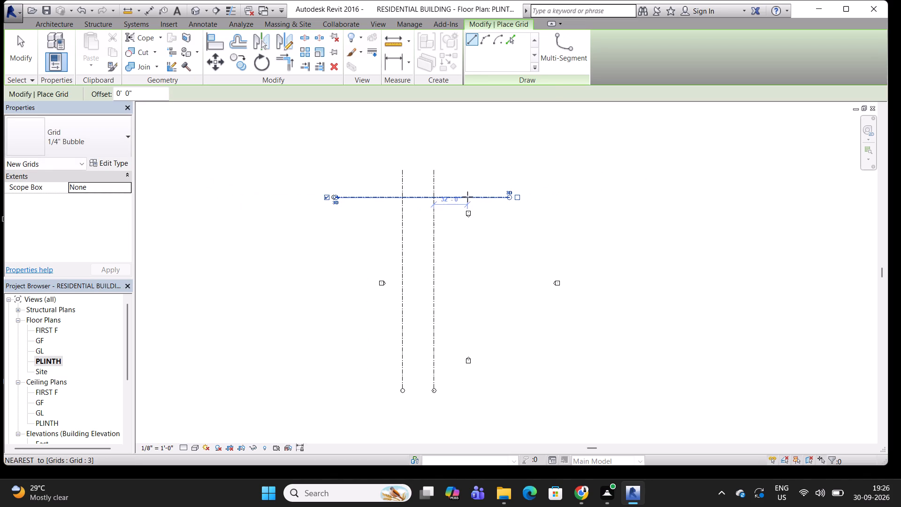
key(Escape)
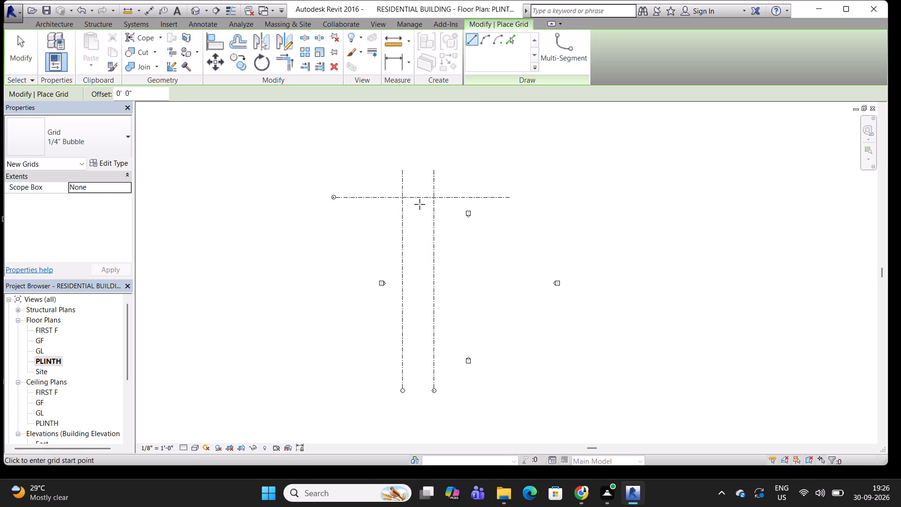
key(Escape)
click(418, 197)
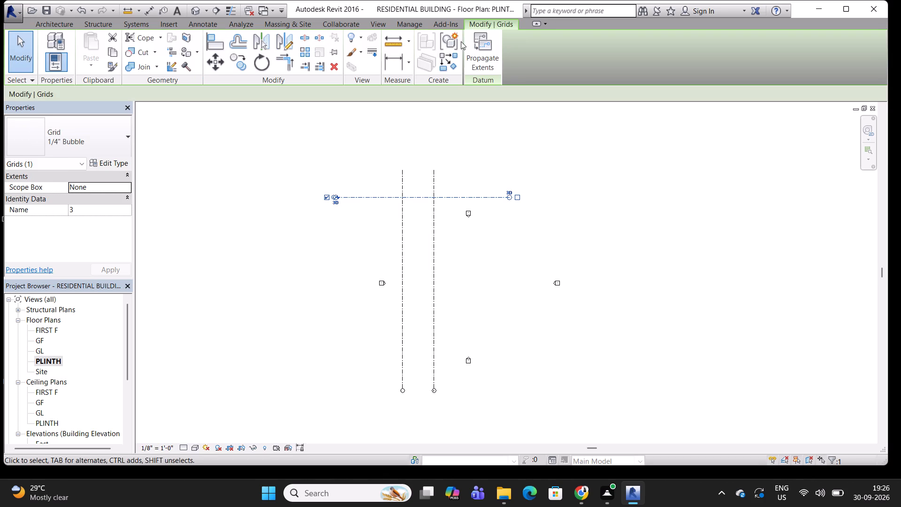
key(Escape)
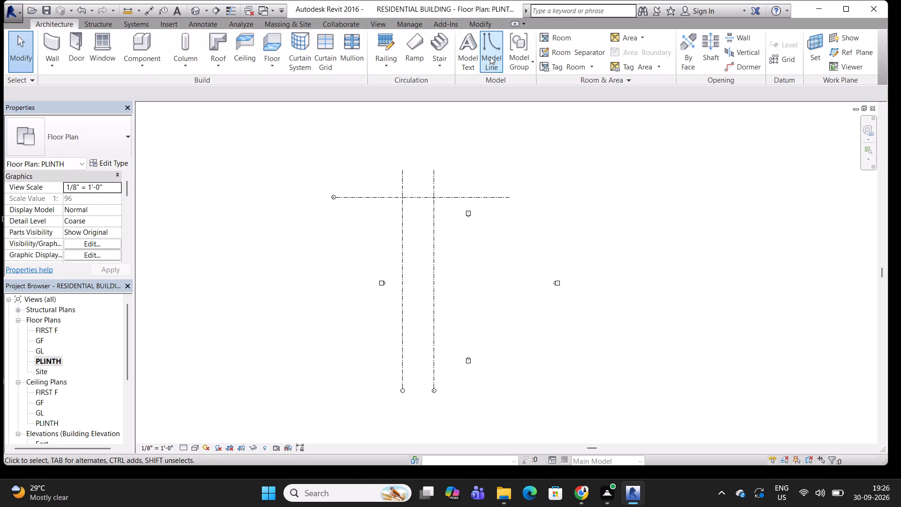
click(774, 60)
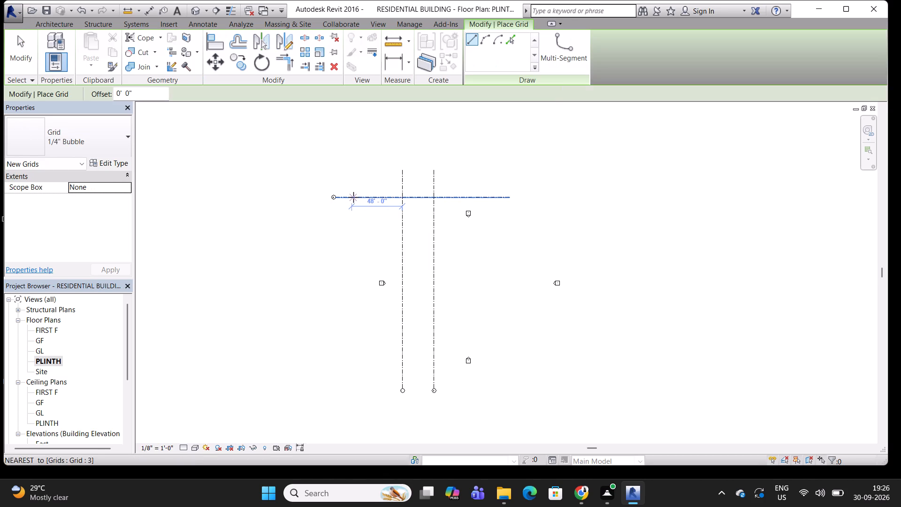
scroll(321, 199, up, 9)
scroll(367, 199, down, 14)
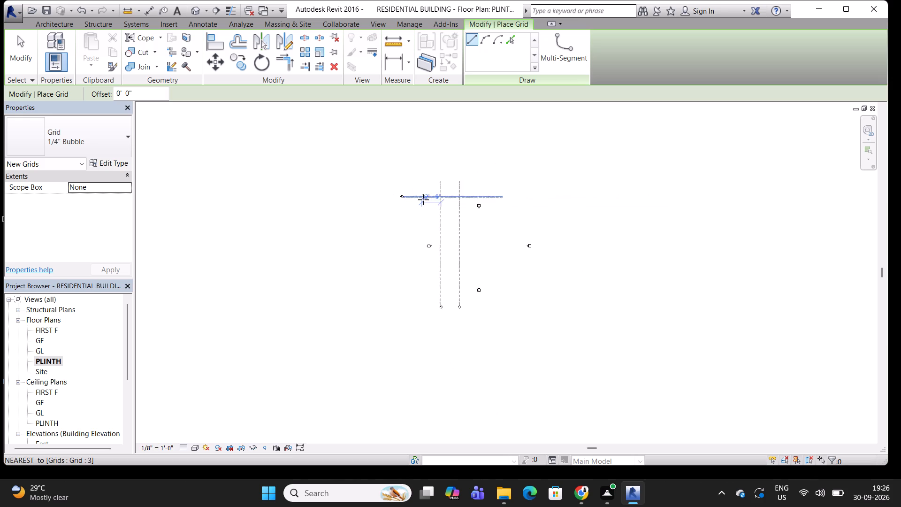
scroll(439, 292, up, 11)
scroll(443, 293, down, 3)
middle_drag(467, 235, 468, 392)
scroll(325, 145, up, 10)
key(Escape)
Rename the horizontal grid line as A in its bubble.
click(346, 169)
click(346, 169)
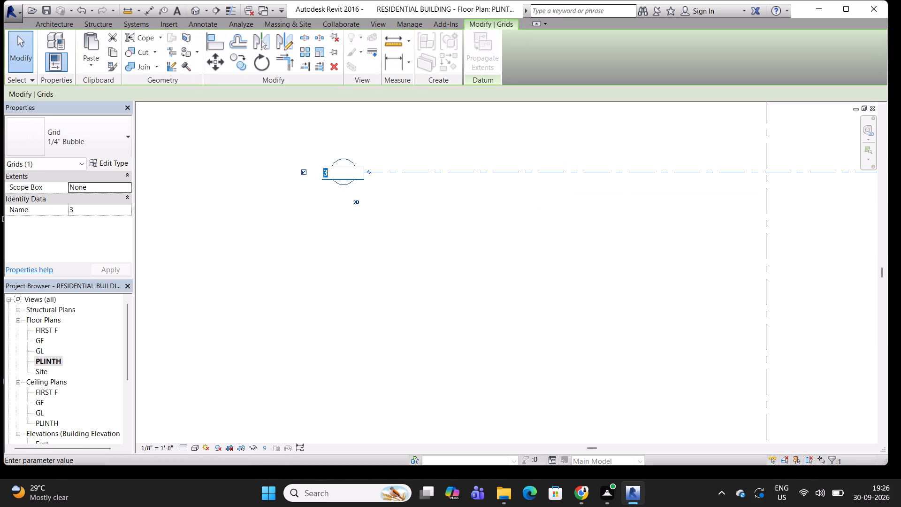
key(a)
click(381, 238)
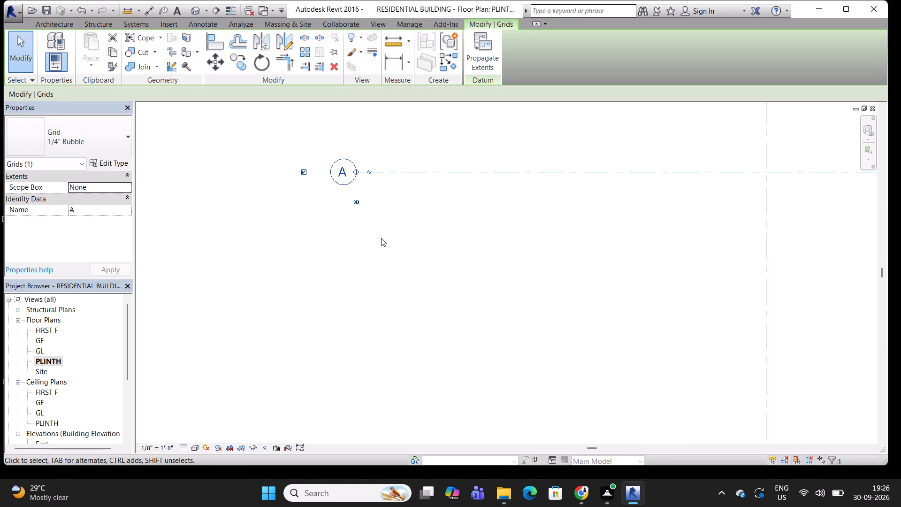
Copy horizontal grid A by 35' to the south.
scroll(417, 253, down, 7)
click(464, 224)
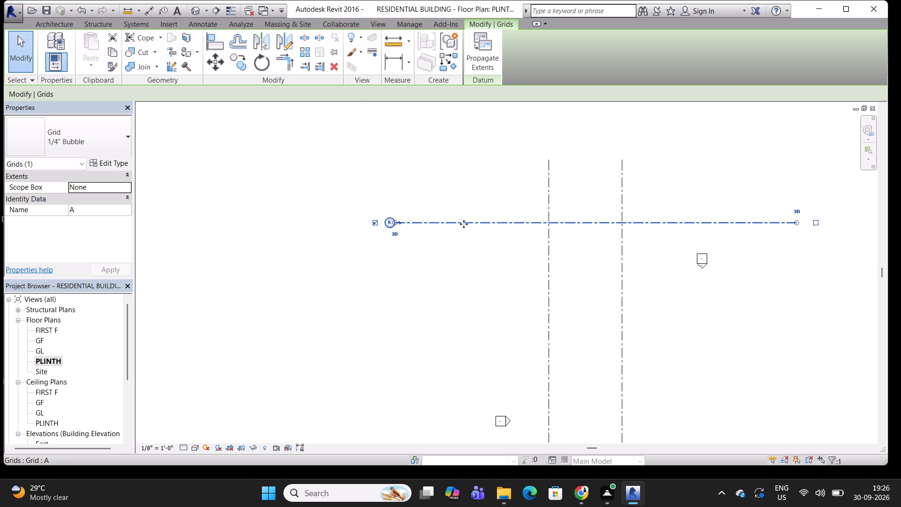
click(239, 65)
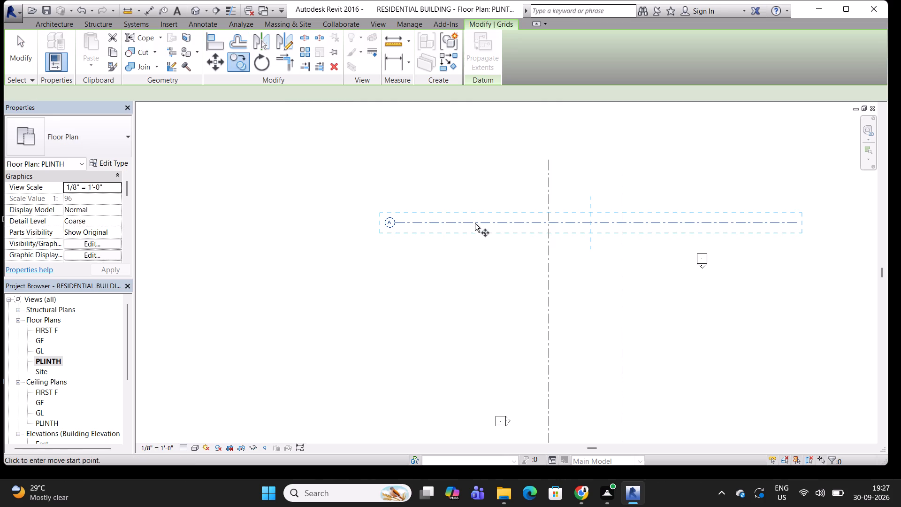
click(473, 221)
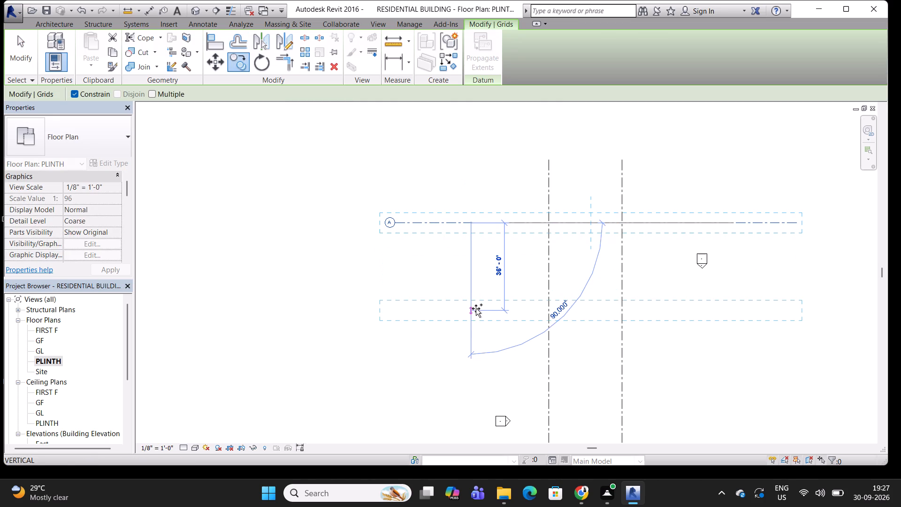
text(35')
key(Return)
scroll(510, 313, down, 4)
middle_drag(587, 304, 531, 231)
middle_drag(528, 228, 527, 204)
key(Escape)
Move grid 2 northward so its bubble sits just below grid B, keeping it 30' east of grid 1.
drag(559, 400, 458, 432)
middle_drag(547, 162, 542, 165)
click(522, 285)
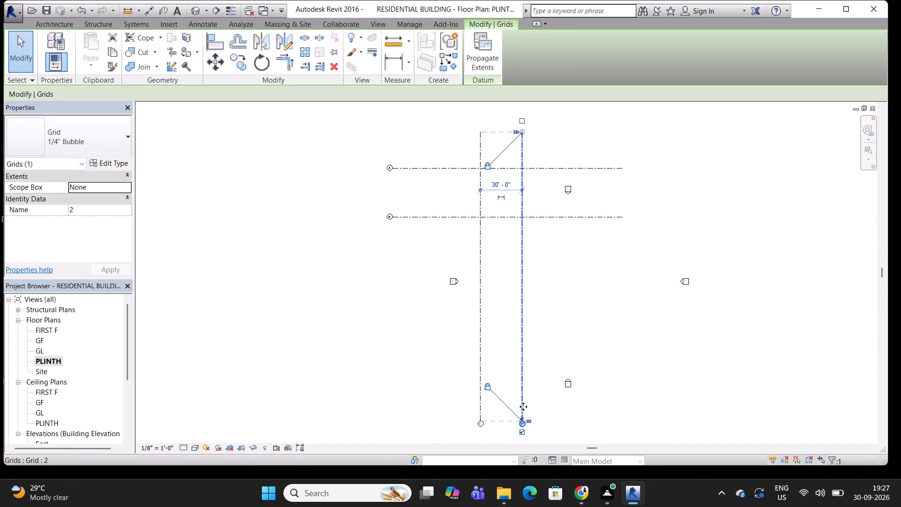
drag(521, 410, 517, 308)
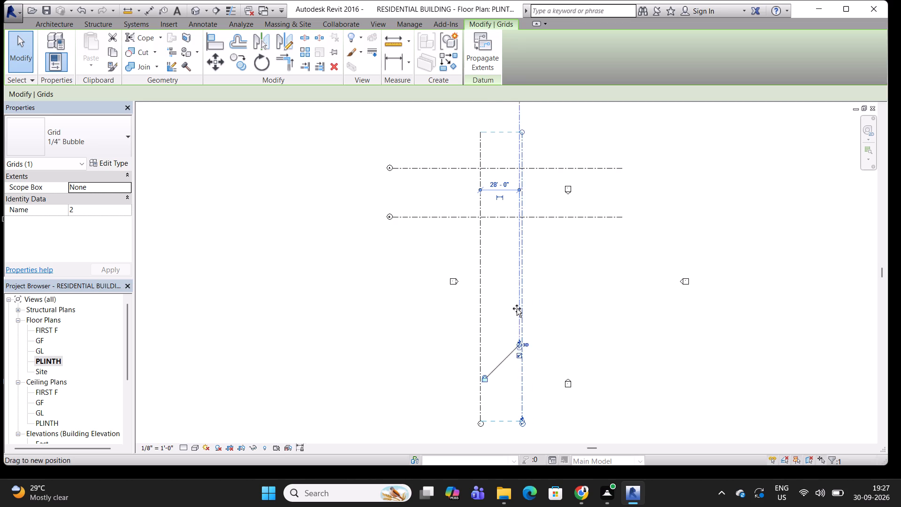
drag(517, 308, 523, 216)
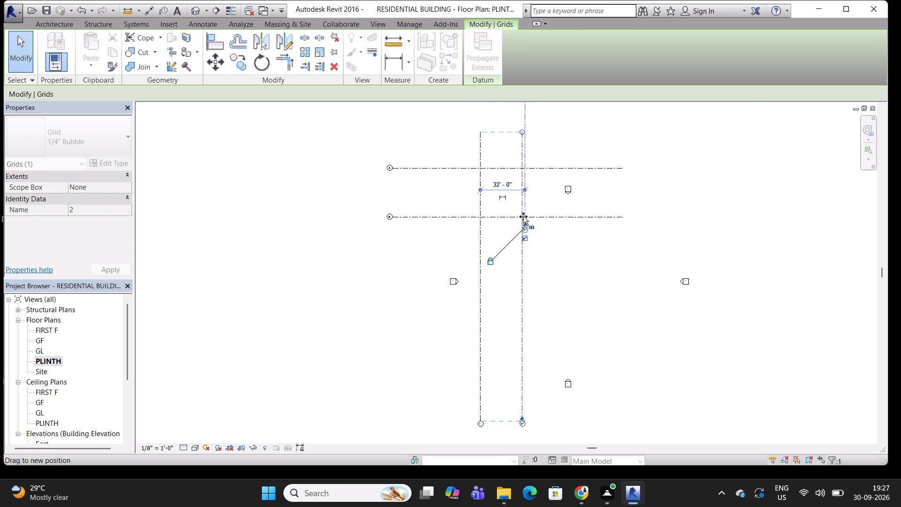
drag(523, 216, 522, 217)
scroll(523, 216, up, 7)
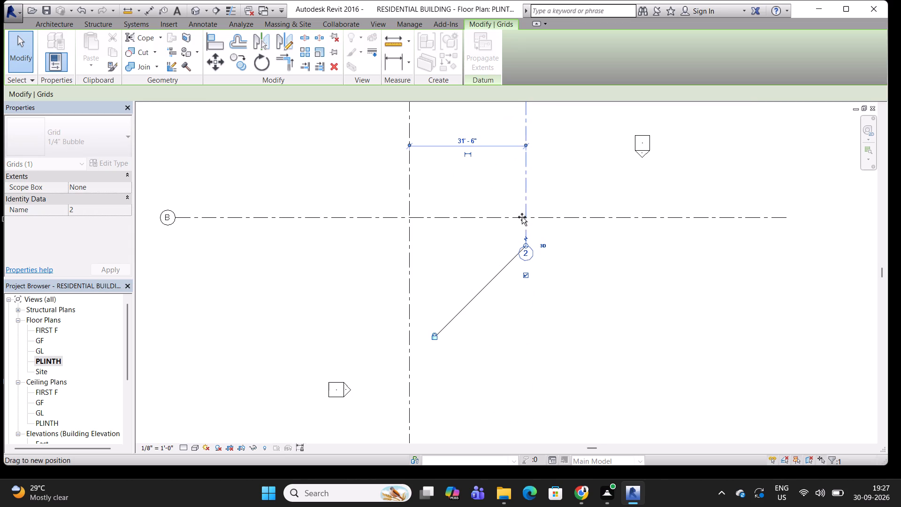
drag(522, 217, 516, 216)
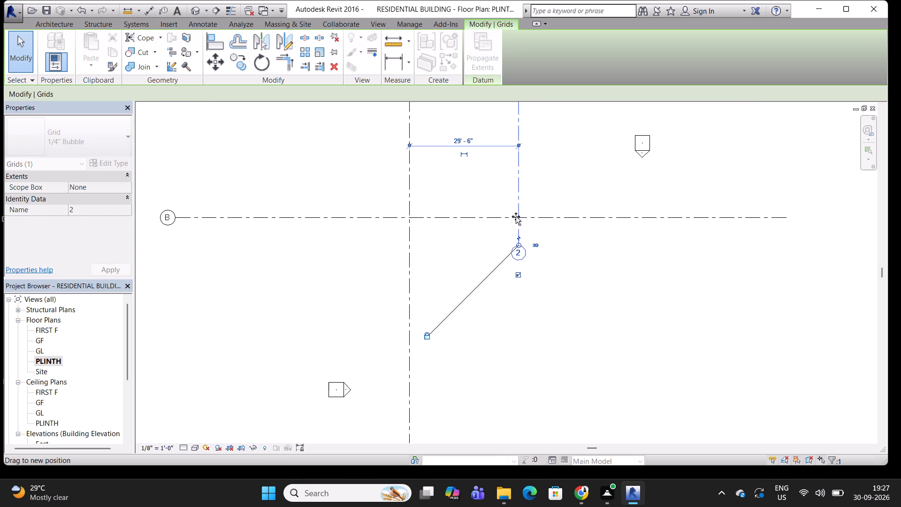
drag(516, 216, 516, 216)
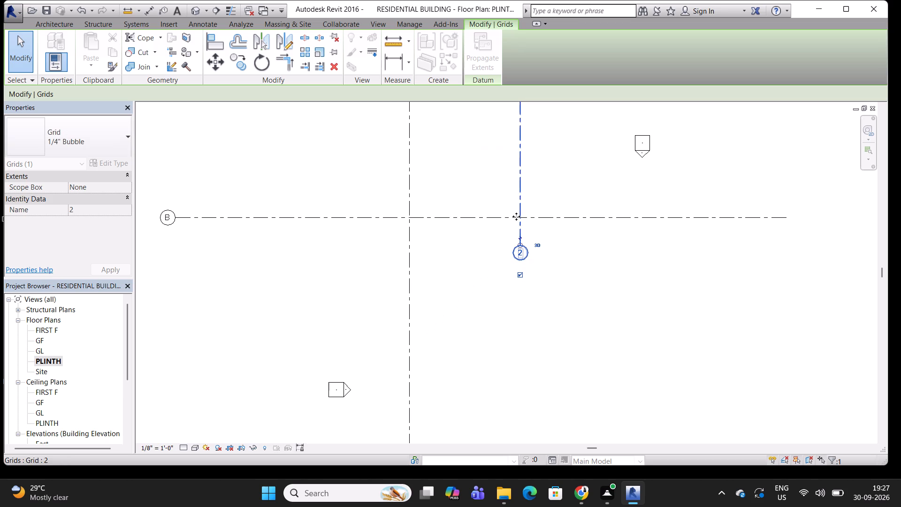
Move grid 1 northward so its bubble sits just below grid B, keeping it 30' west of grid 2.
scroll(516, 216, down, 10)
click(473, 314)
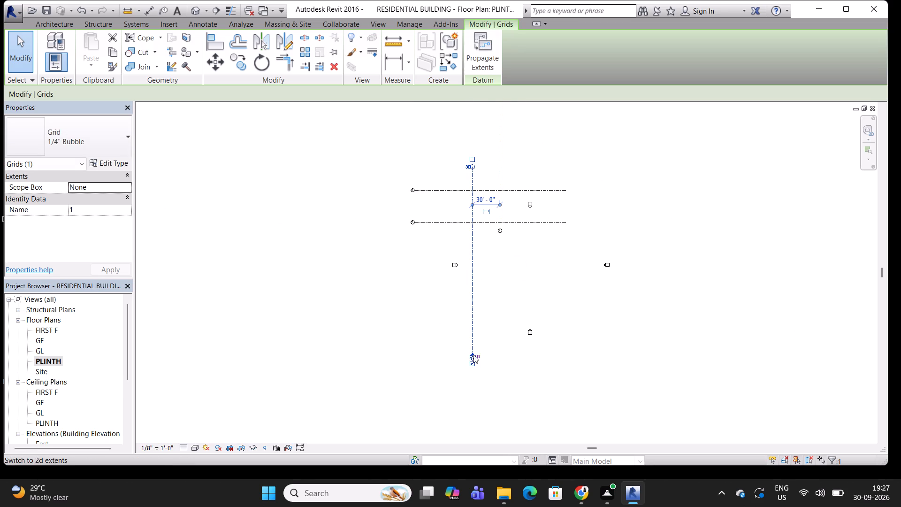
drag(472, 338, 473, 230)
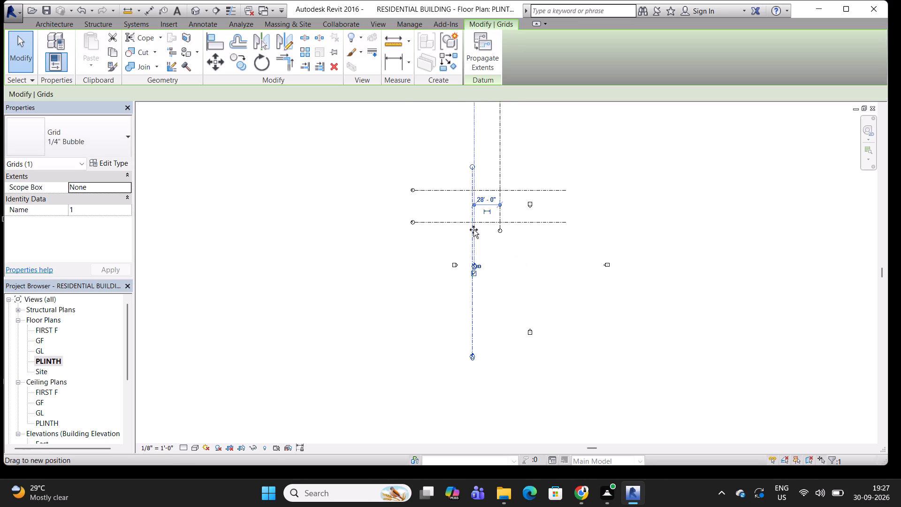
drag(473, 230, 471, 214)
scroll(471, 214, up, 7)
click(471, 214)
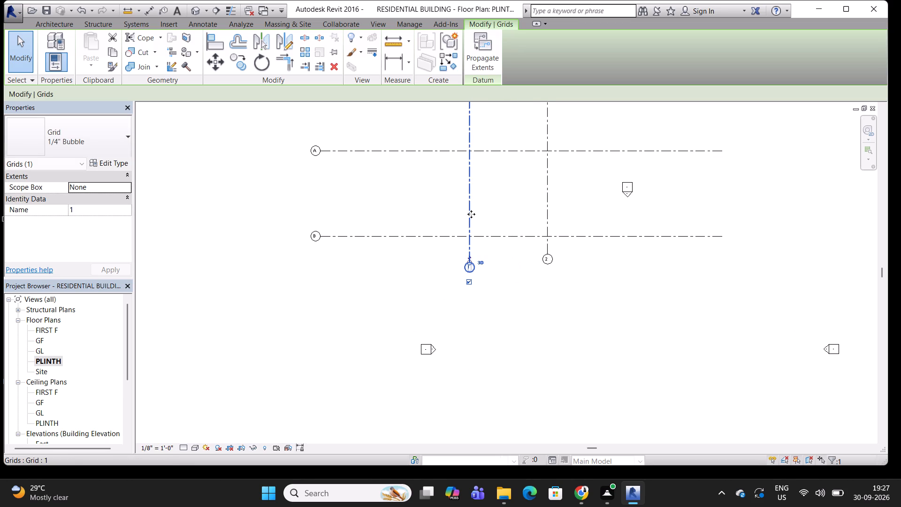
drag(471, 212, 481, 212)
scroll(493, 209, down, 3)
middle_drag(508, 200, 452, 223)
scroll(450, 226, up, 5)
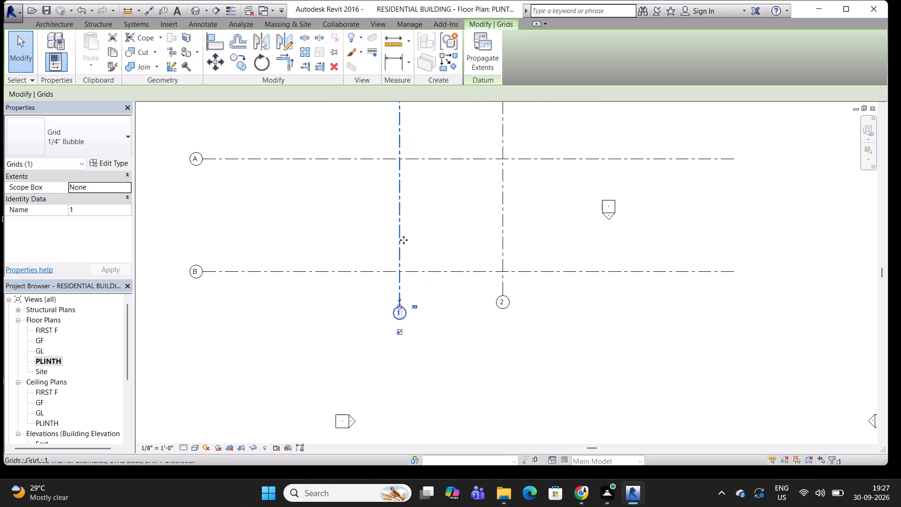
drag(401, 239, 412, 241)
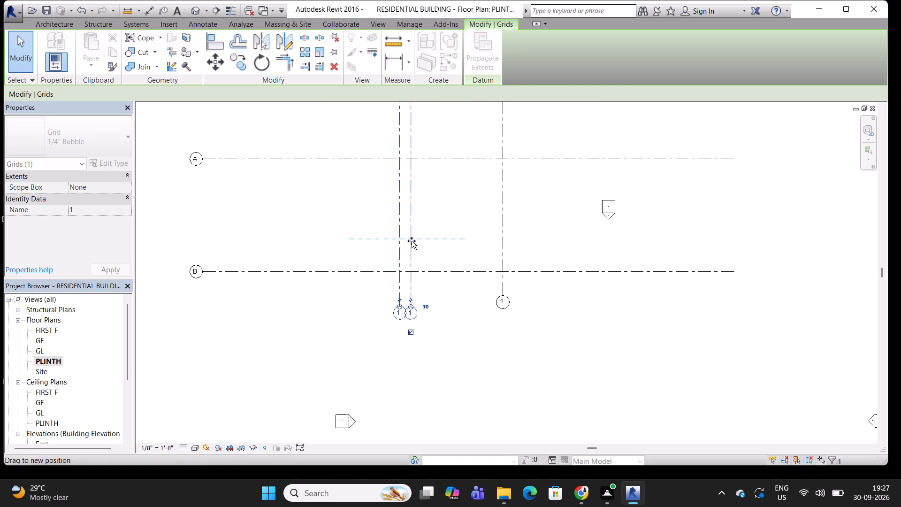
drag(412, 241, 408, 241)
key(Escape)
key(Escape)
key(Escape)
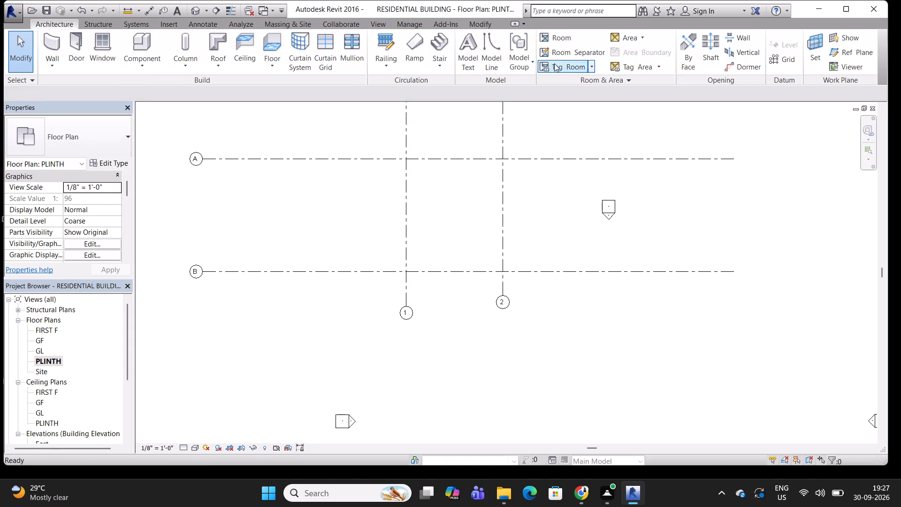
key(Escape)
Place an aligned dimension between vertical grids 1 and 2, in the bay between grids A and B.
click(193, 24)
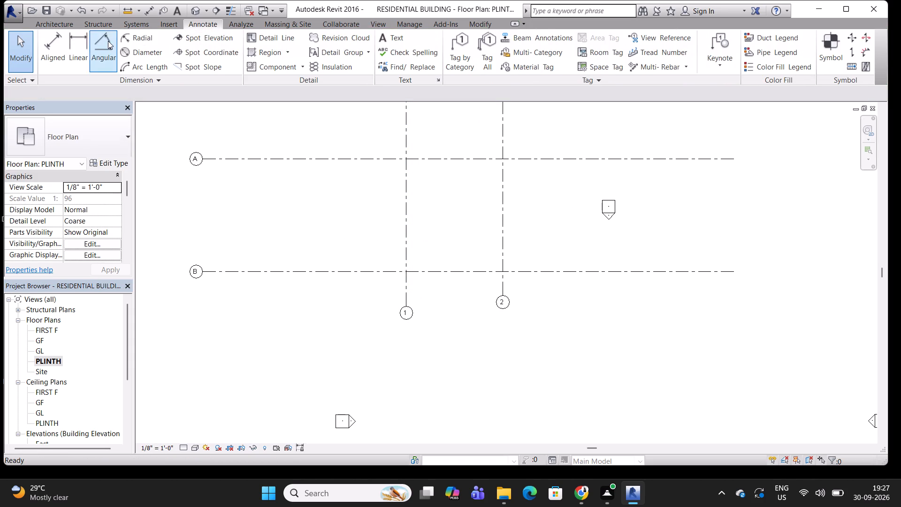
click(77, 39)
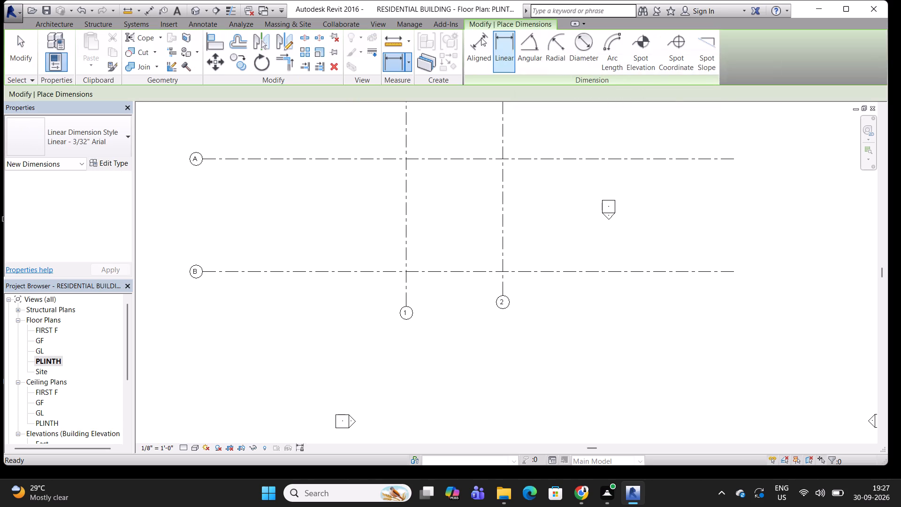
click(473, 38)
click(407, 175)
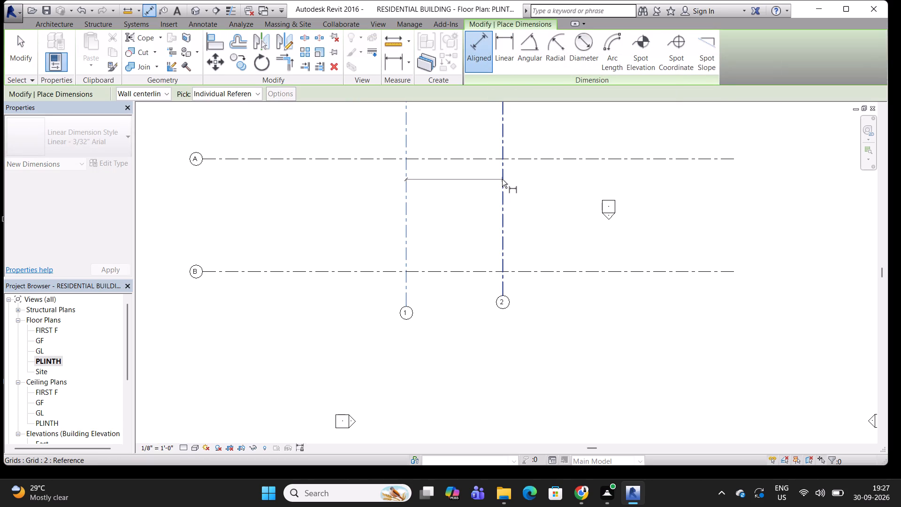
click(502, 179)
click(457, 201)
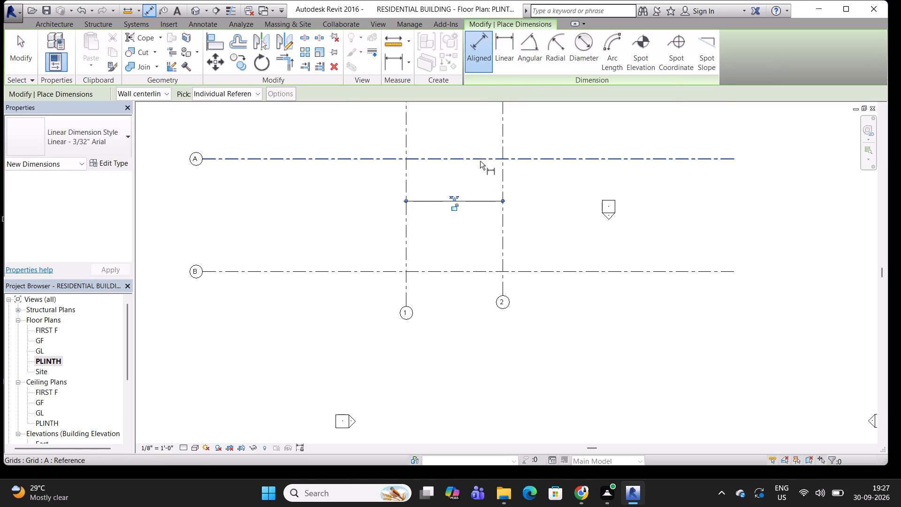
Place an aligned dimension between horizontal grids A and B, in the bay between grids 1 and 2.
click(480, 160)
click(482, 268)
click(479, 230)
scroll(483, 207, up, 4)
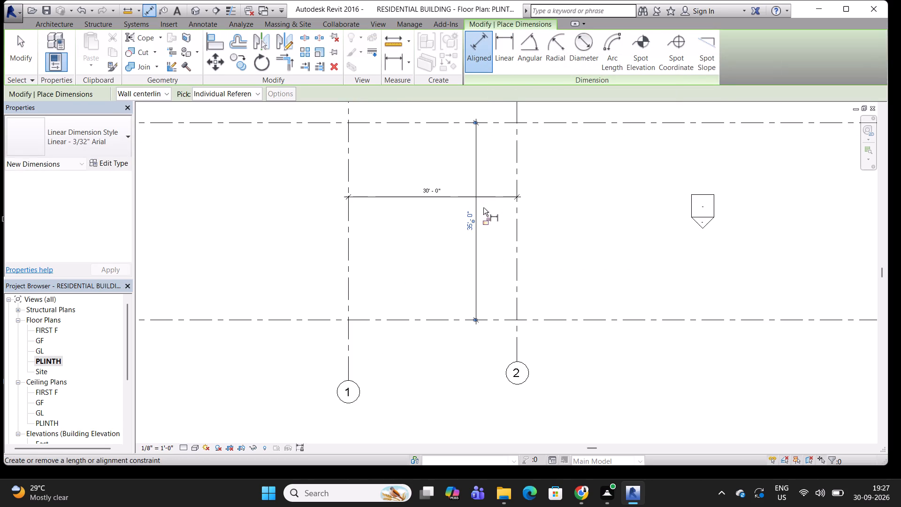
middle_drag(508, 156, 489, 211)
key(Escape)
key(Escape)
key(Escape)
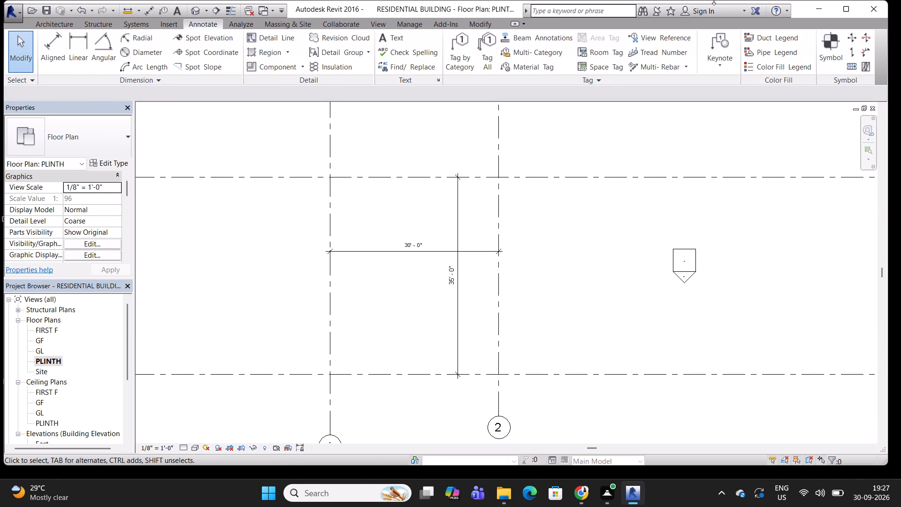
Start the Wall tool and look through the available basic, curtain and stacked wall types for a suitable one.
click(53, 23)
click(55, 44)
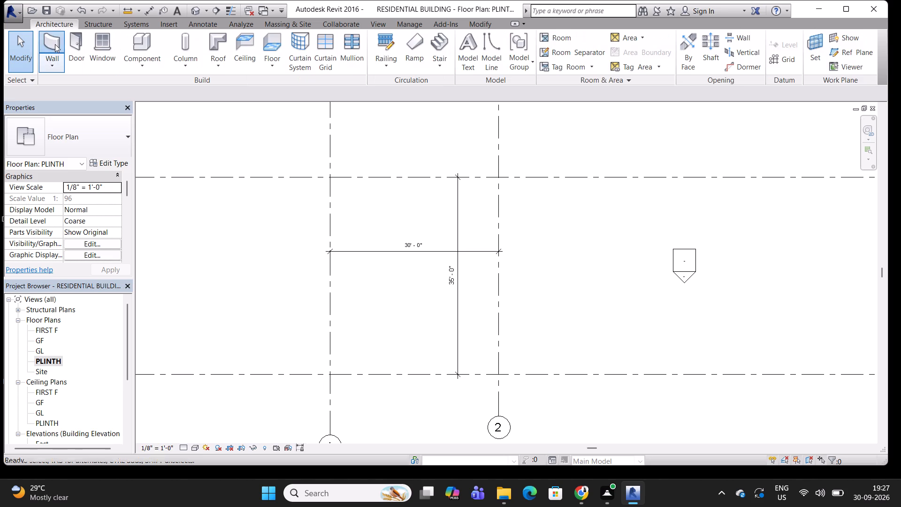
click(122, 136)
scroll(86, 229, up, 7)
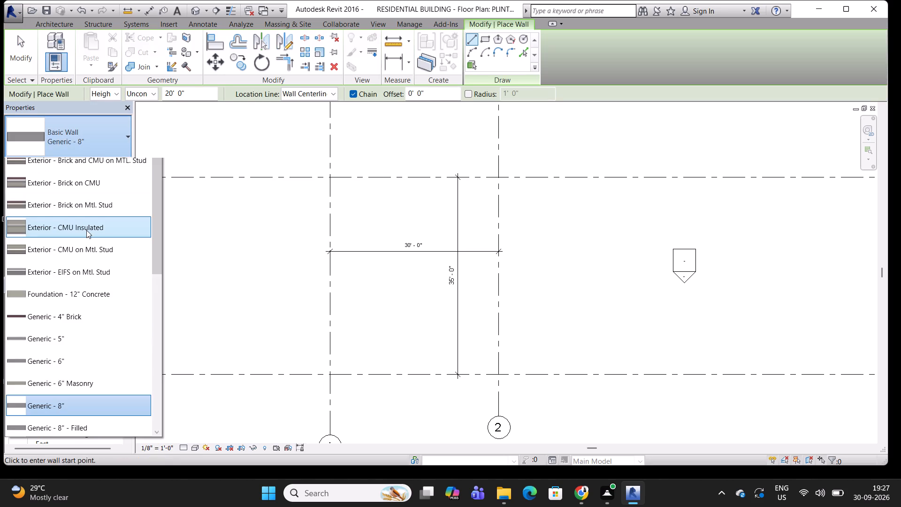
scroll(86, 230, up, 20)
scroll(86, 230, up, 12)
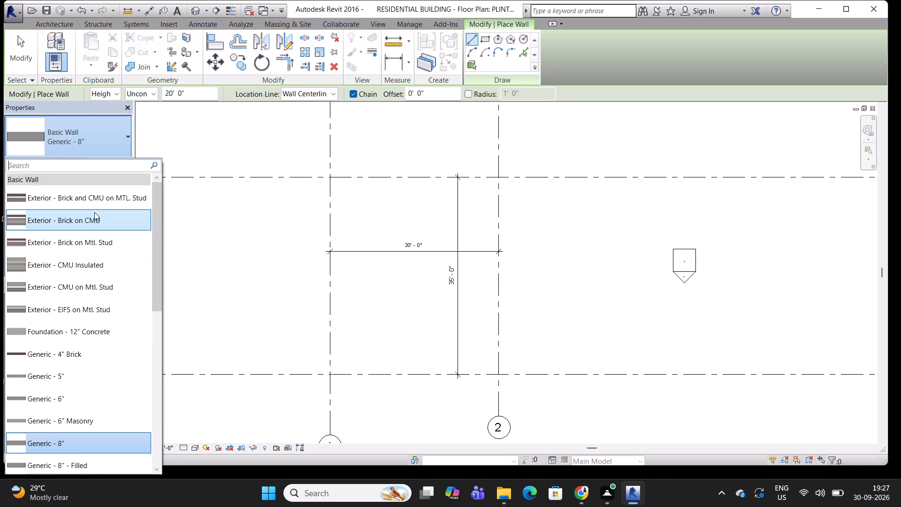
scroll(95, 212, down, 6)
scroll(85, 257, up, 5)
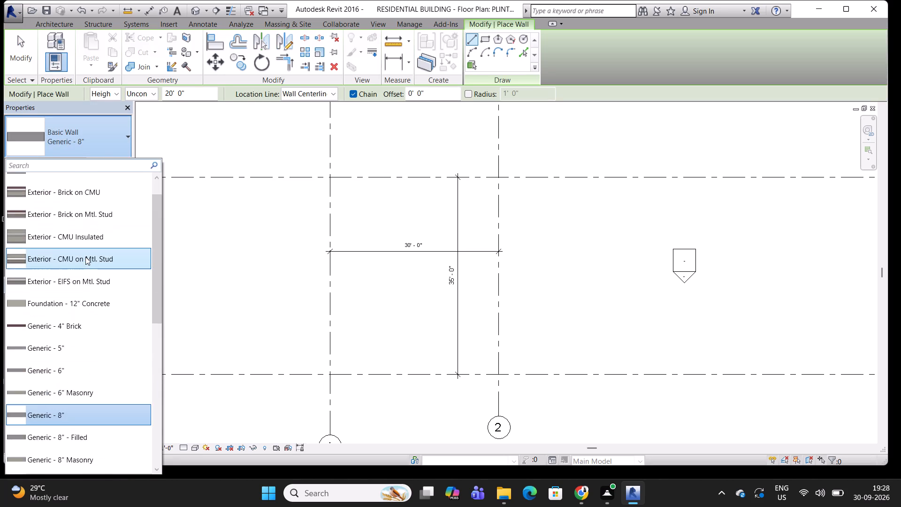
scroll(85, 257, up, 13)
scroll(86, 257, down, 6)
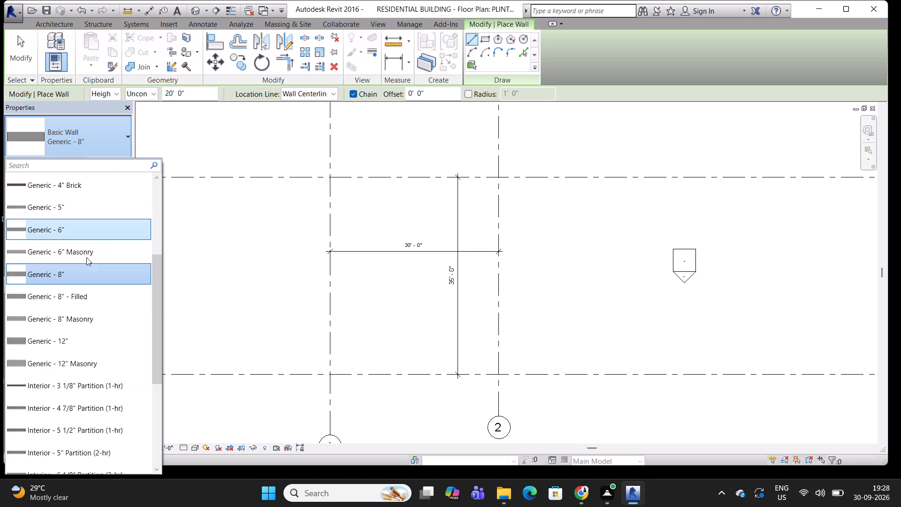
scroll(86, 257, down, 7)
scroll(86, 274, up, 18)
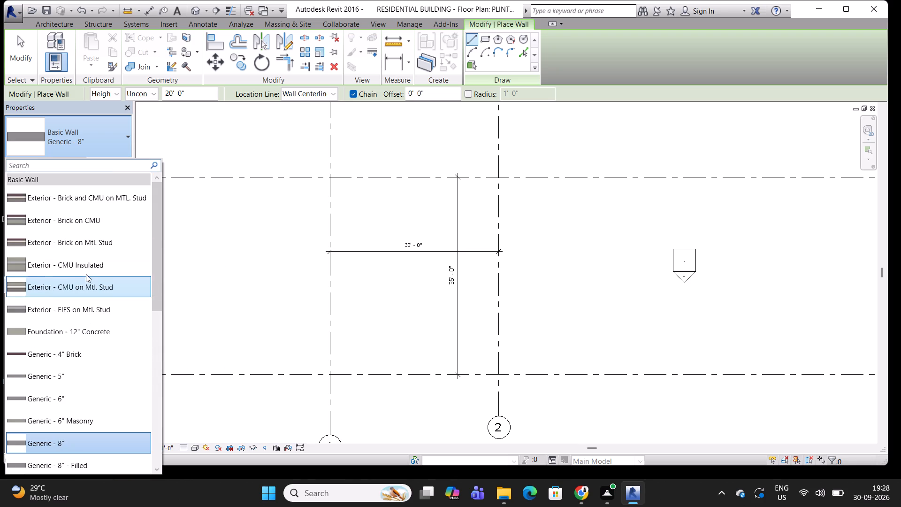
scroll(86, 274, up, 18)
scroll(91, 228, up, 8)
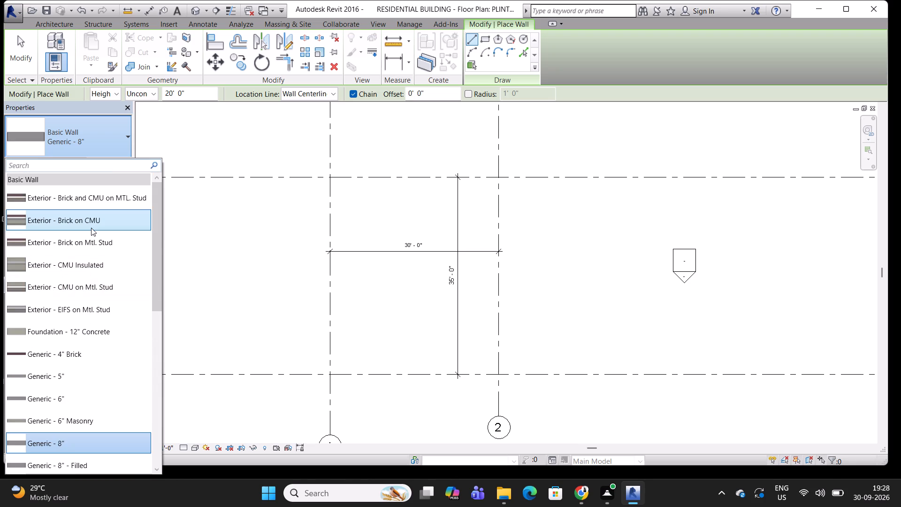
key(ctrl+s)
scroll(117, 204, up, 5)
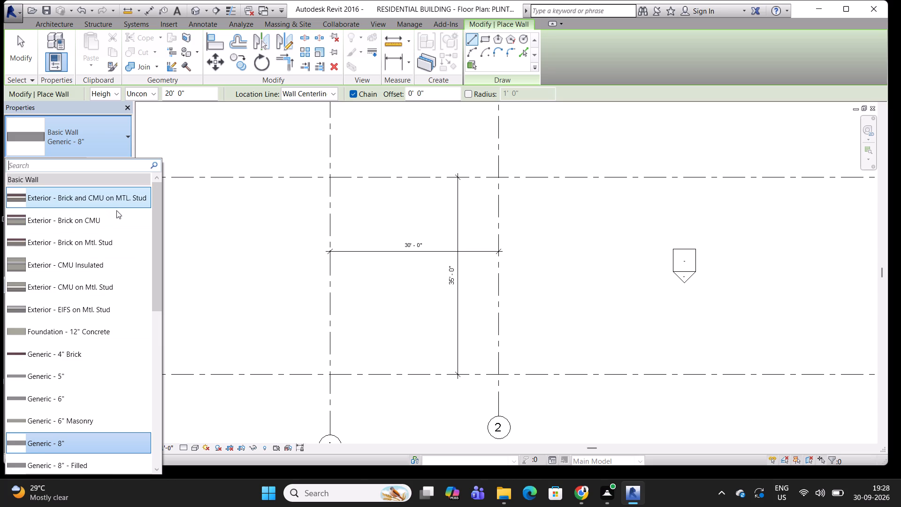
scroll(92, 277, down, 5)
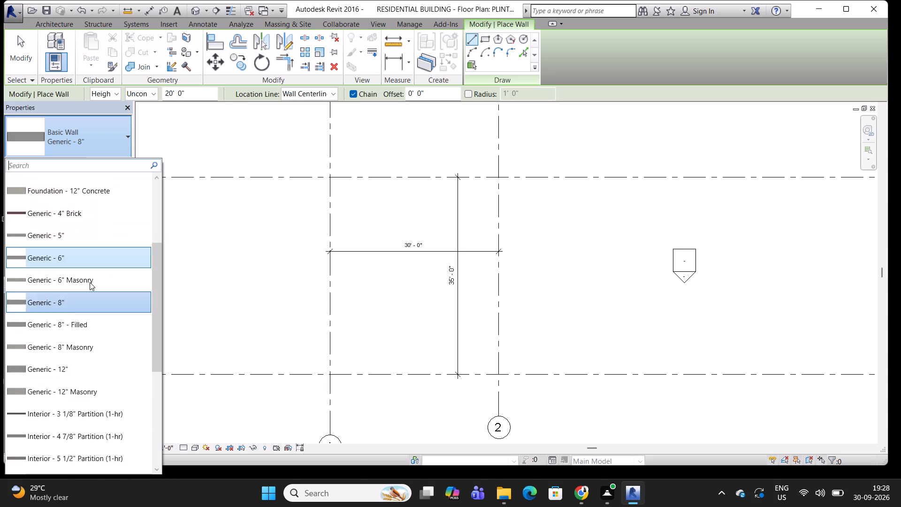
scroll(90, 282, down, 9)
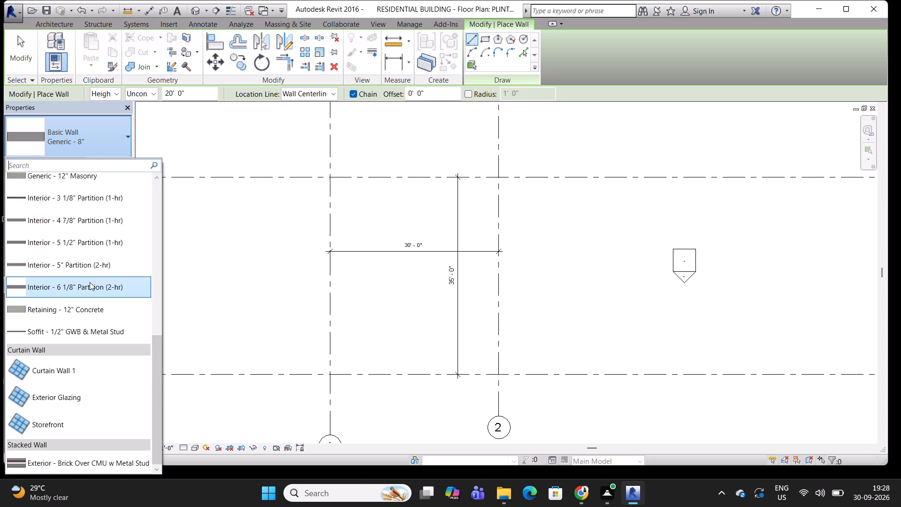
scroll(90, 282, down, 2)
scroll(90, 282, up, 10)
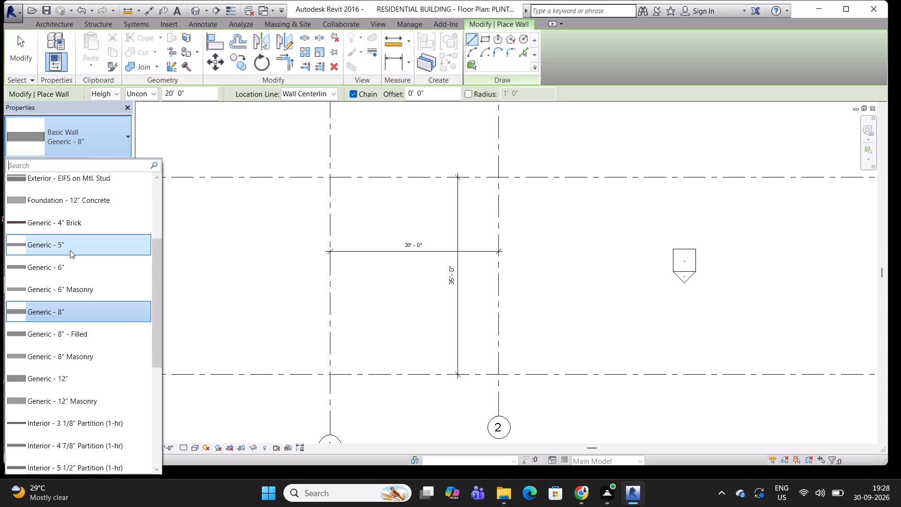
scroll(67, 266, up, 6)
scroll(67, 266, down, 2)
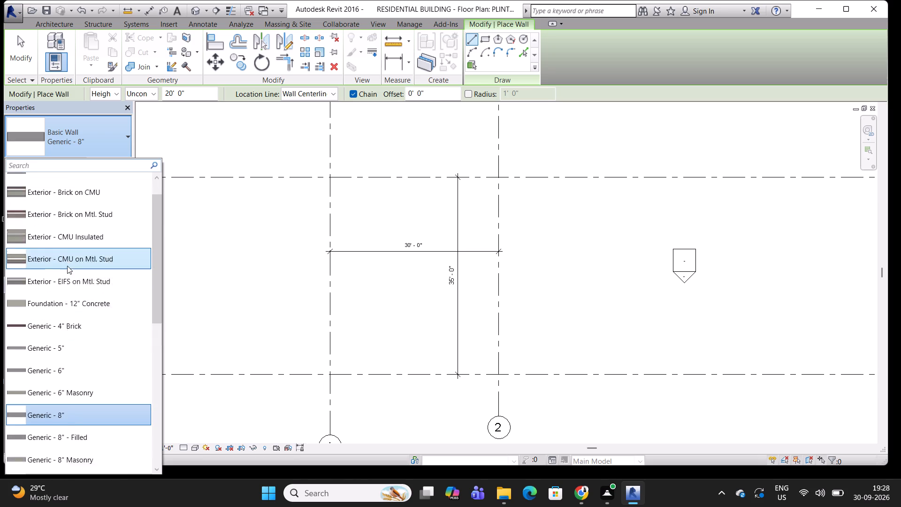
scroll(67, 266, down, 3)
Pick the Generic - 8" wall type and view its type properties, then leave the Wall tool.
click(66, 298)
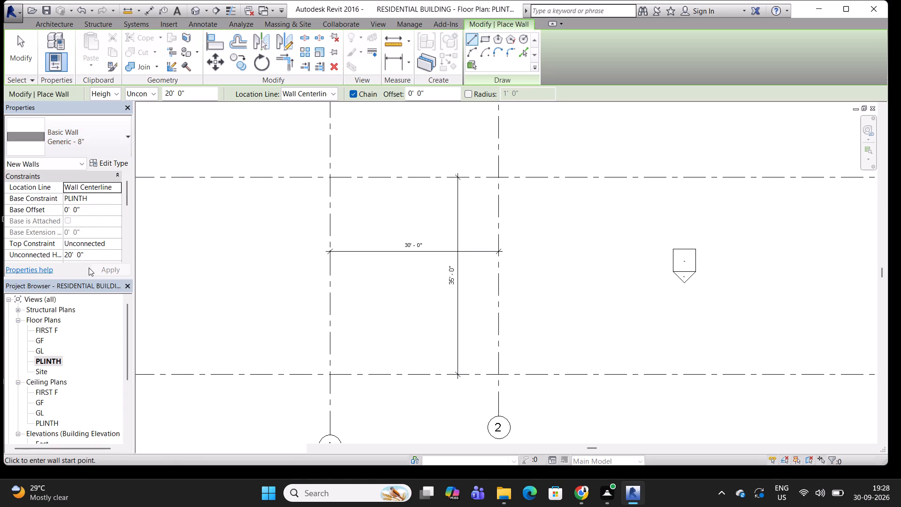
click(109, 165)
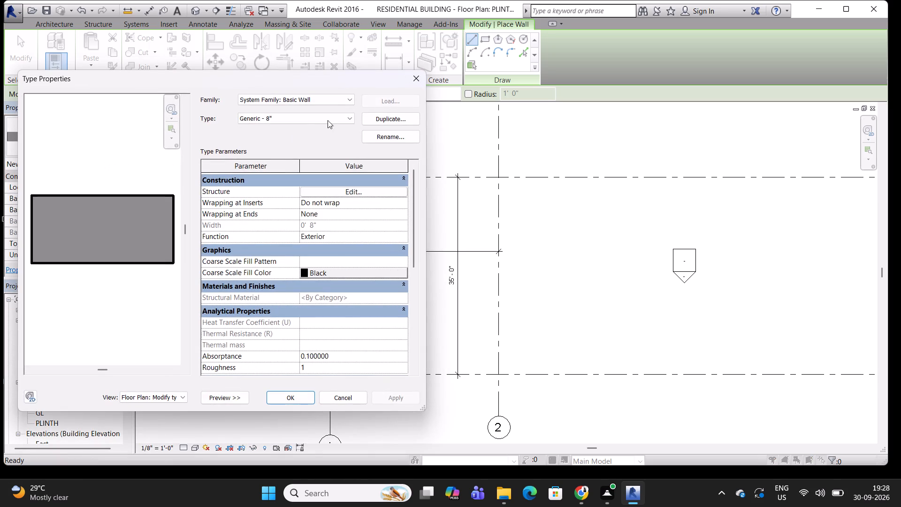
click(413, 85)
key(Escape)
key(Escape)
key(Escape)
Transfer only the Wall Types project standards from RESIDENTIAL ROOM PLANS, overwriting the duplicate types.
click(426, 26)
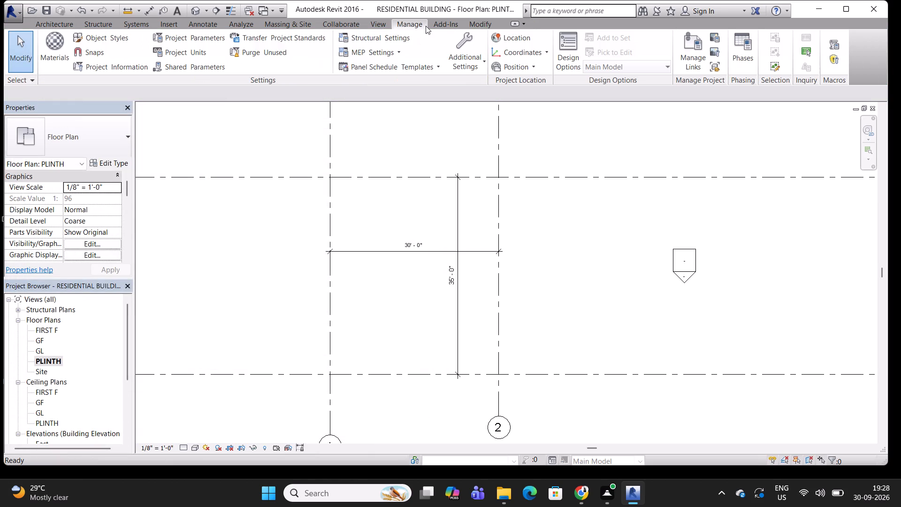
click(272, 39)
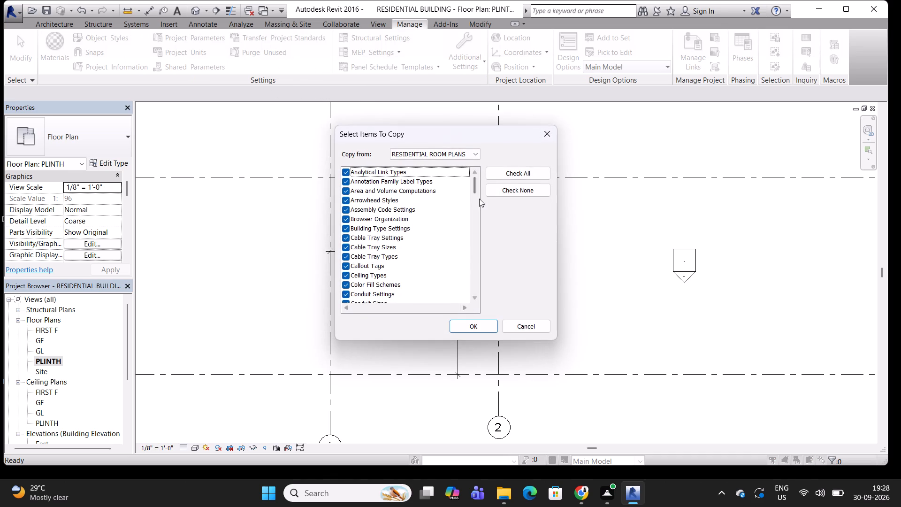
scroll(383, 246, down, 1)
click(520, 189)
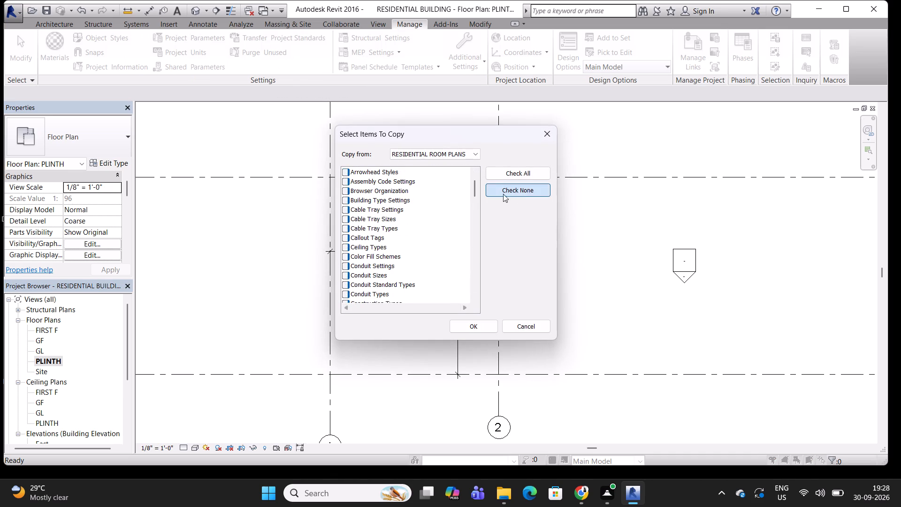
scroll(347, 239, down, 20)
scroll(347, 239, down, 6)
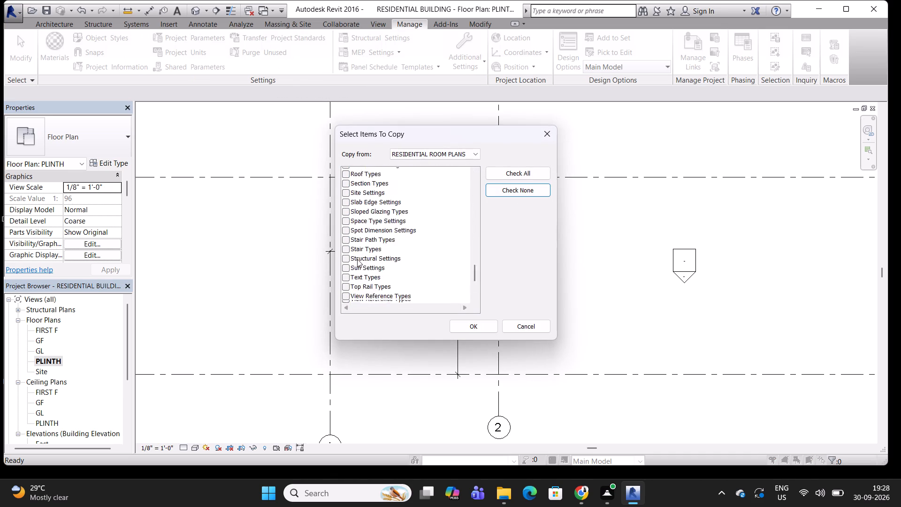
scroll(357, 259, down, 15)
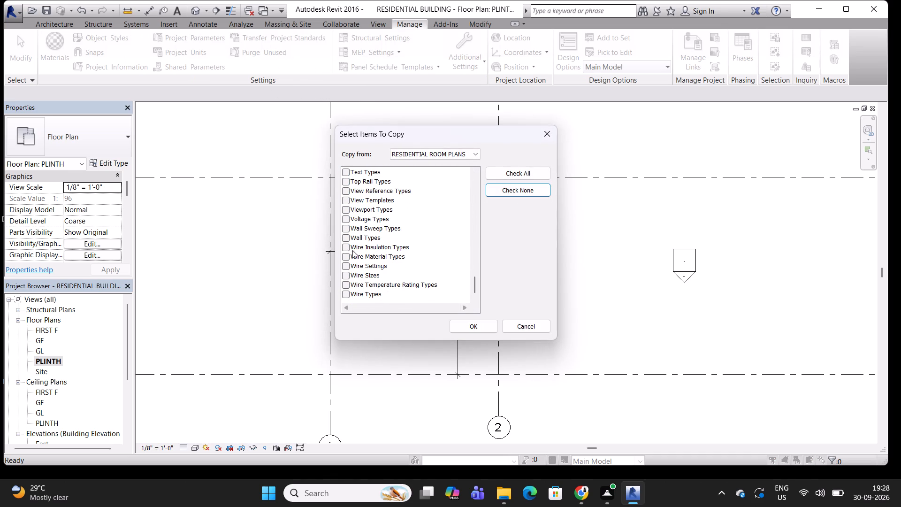
click(345, 238)
click(469, 328)
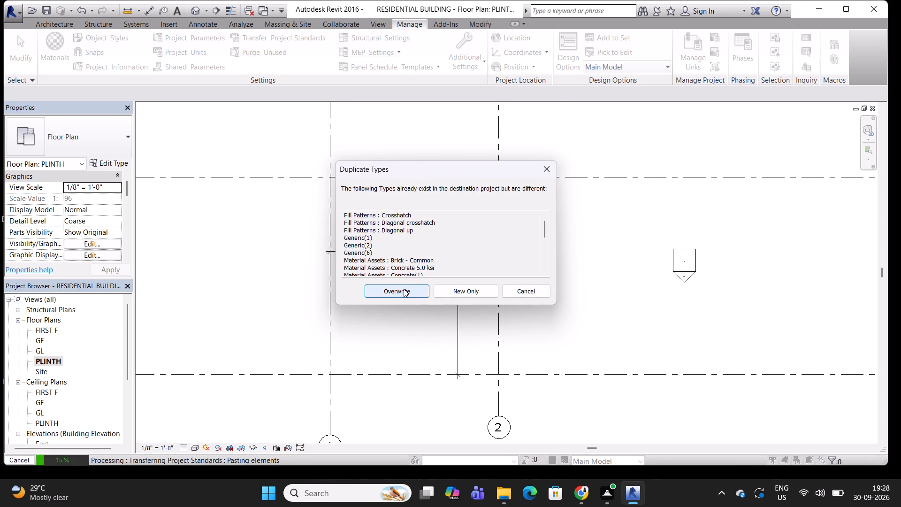
click(404, 289)
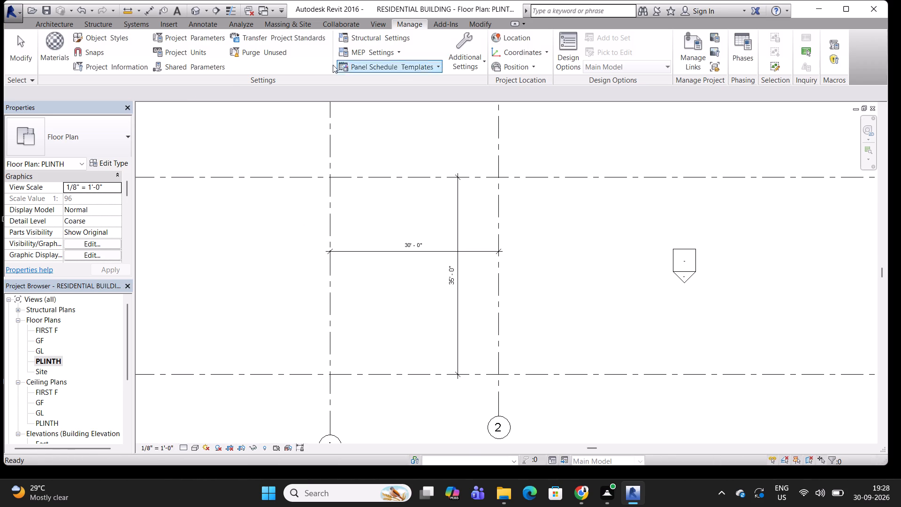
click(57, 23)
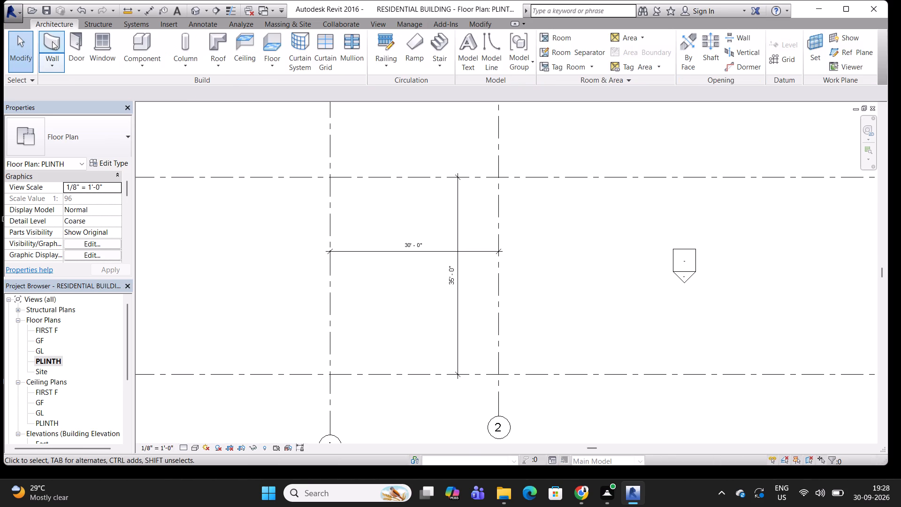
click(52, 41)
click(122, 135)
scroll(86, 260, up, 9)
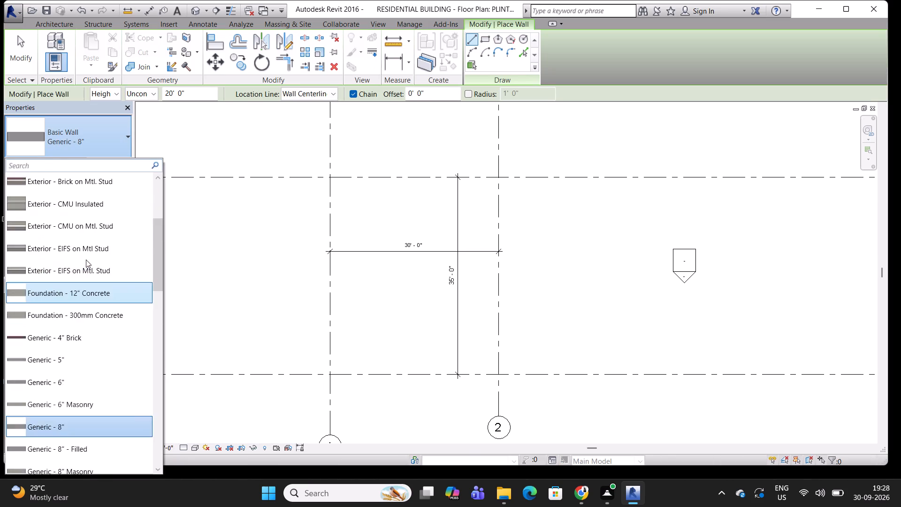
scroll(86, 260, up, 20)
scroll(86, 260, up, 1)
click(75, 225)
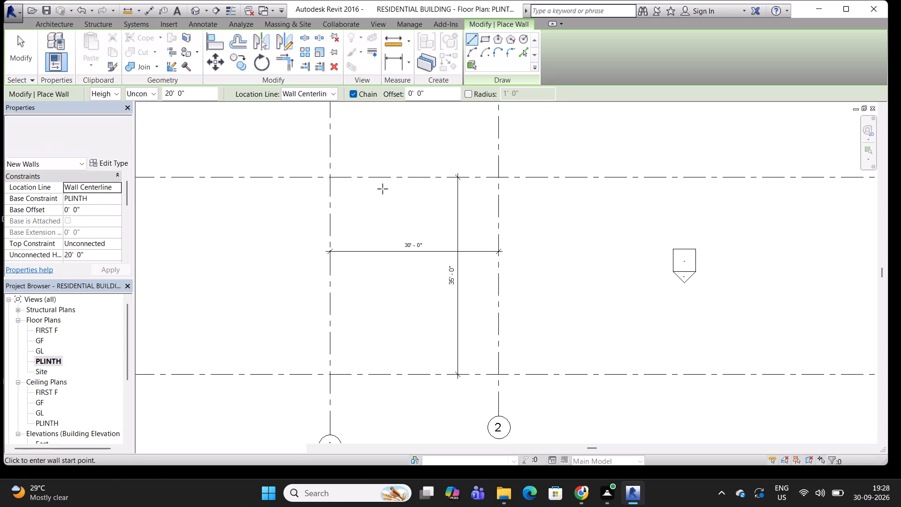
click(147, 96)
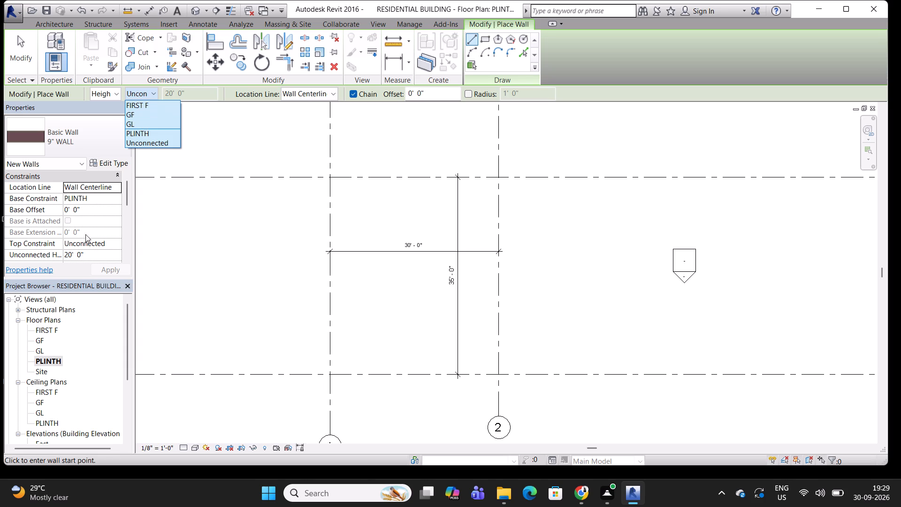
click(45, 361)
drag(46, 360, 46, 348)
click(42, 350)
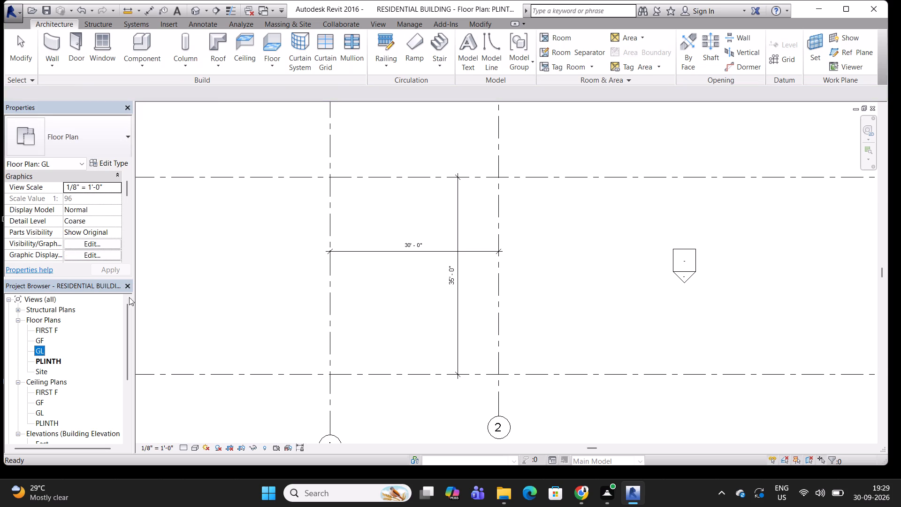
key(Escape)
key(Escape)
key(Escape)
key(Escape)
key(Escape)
Open the East elevation view.
click(75, 346)
click(48, 345)
scroll(463, 288, down, 3)
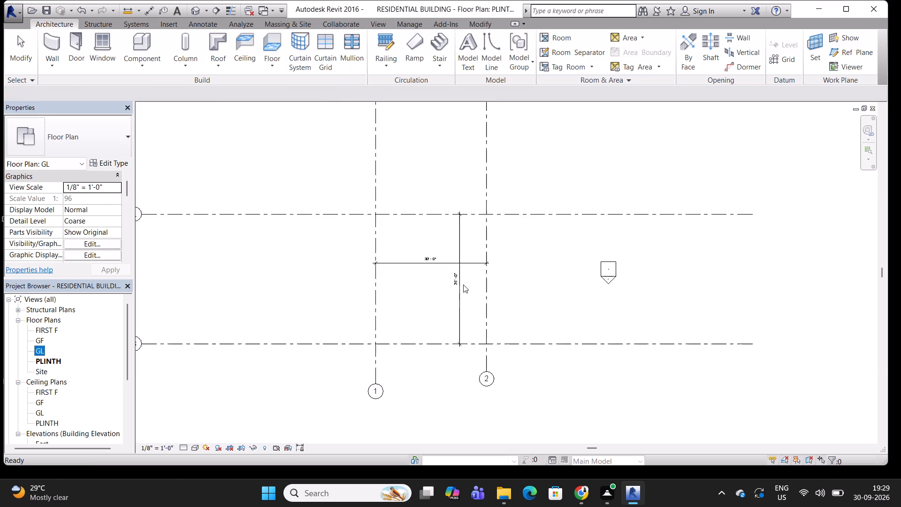
scroll(463, 284, down, 2)
scroll(45, 404, down, 4)
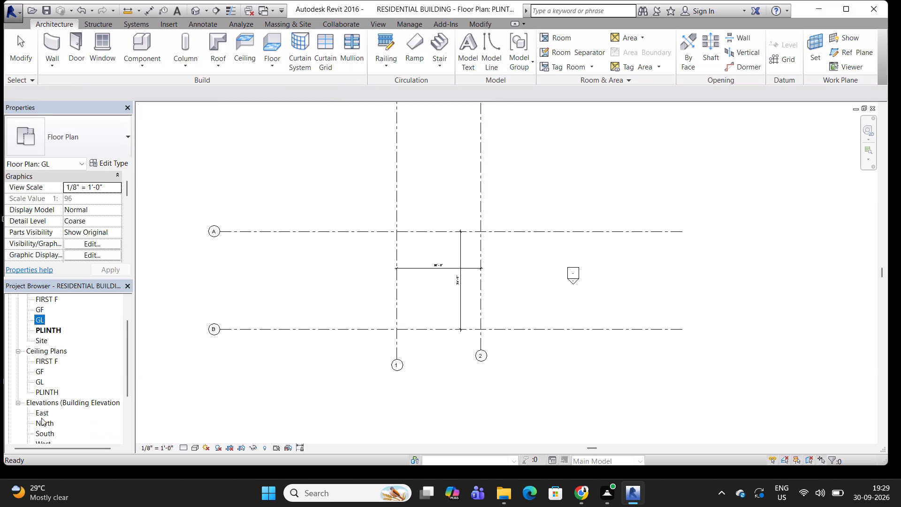
click(49, 406)
click(42, 409)
click(41, 410)
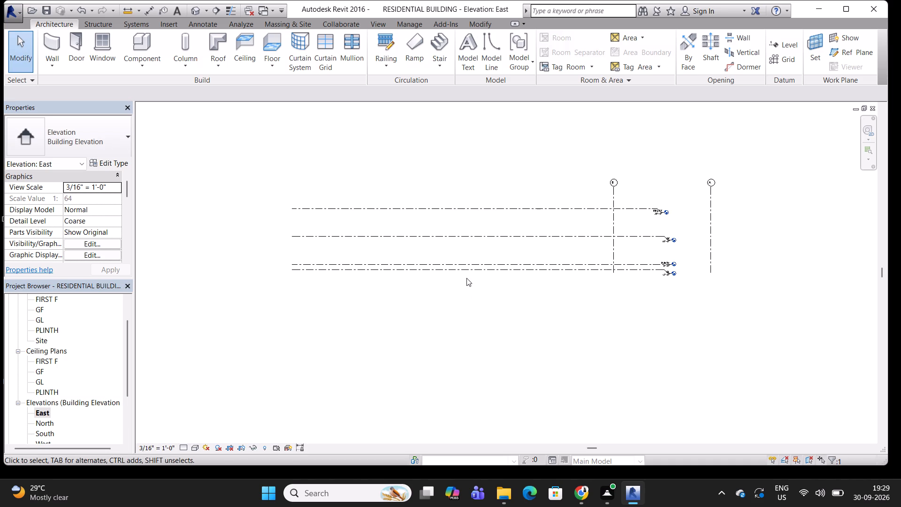
Move grids A and B together in the East elevation so that both cross the level lines, clear of the level heads.
middle_drag(540, 278, 519, 284)
scroll(645, 185, up, 4)
scroll(586, 209, down, 5)
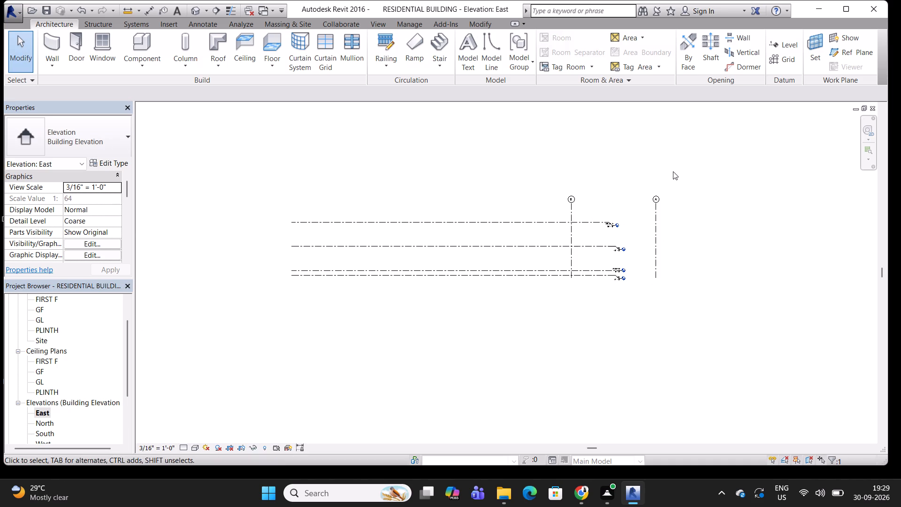
drag(683, 180, 554, 213)
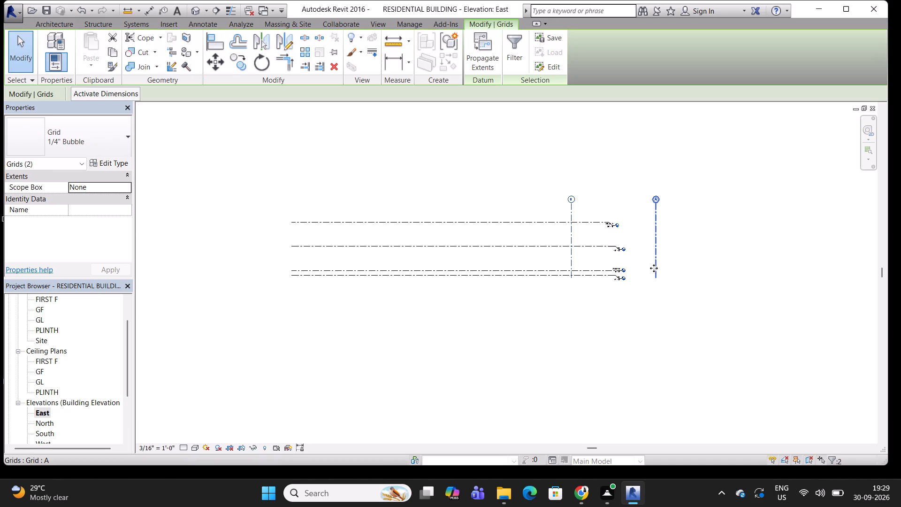
drag(657, 279, 517, 280)
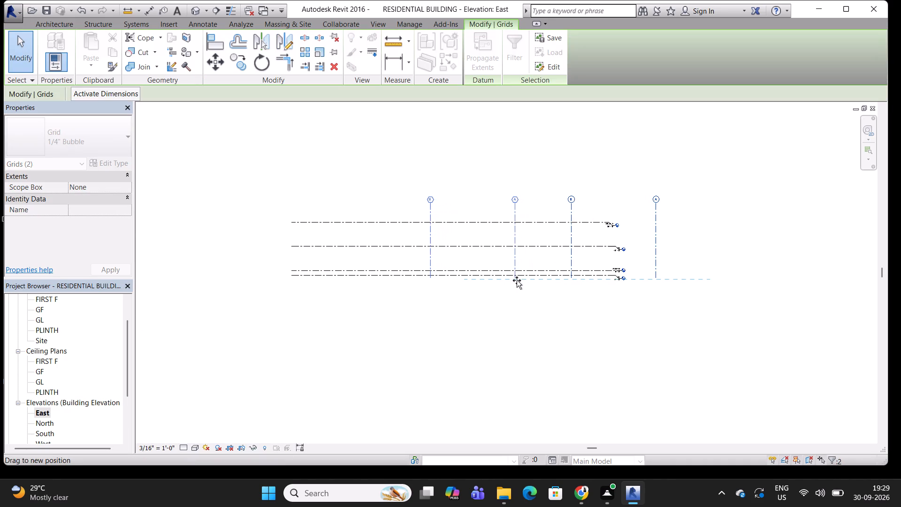
drag(517, 280, 508, 281)
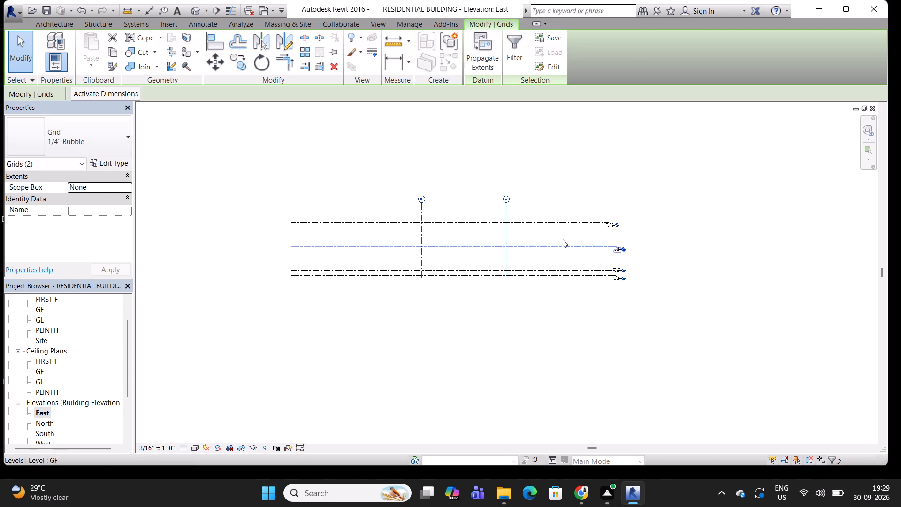
Set the underlay of the PLINTH floor plan view to the PLINTH level.
scroll(468, 240, up, 5)
scroll(416, 220, down, 2)
scroll(657, 270, up, 5)
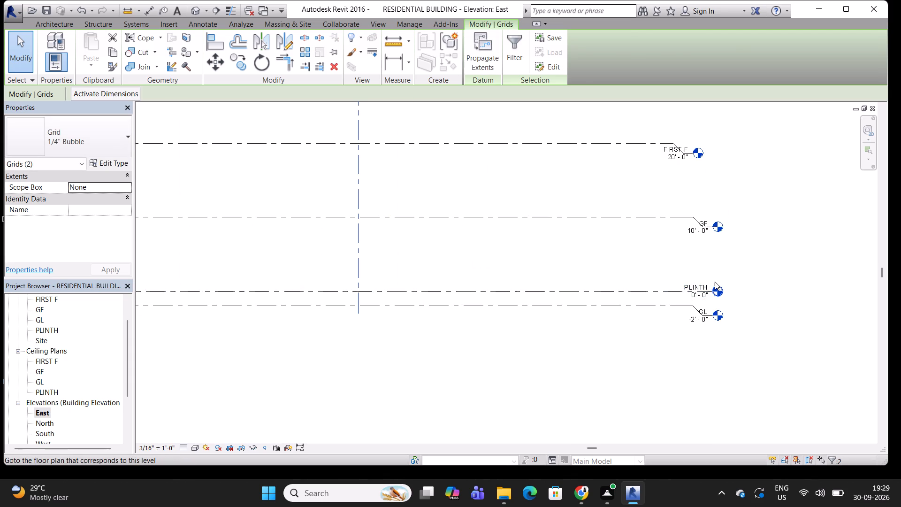
scroll(59, 340, up, 1)
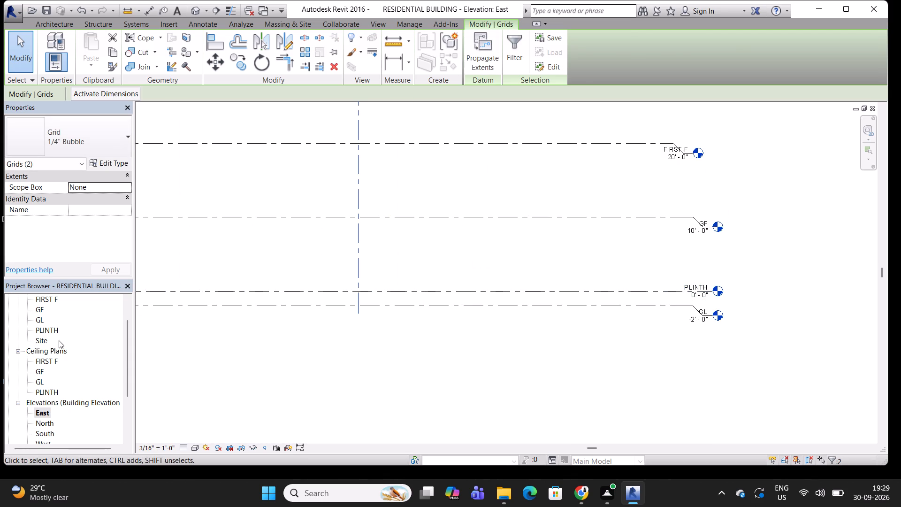
click(51, 338)
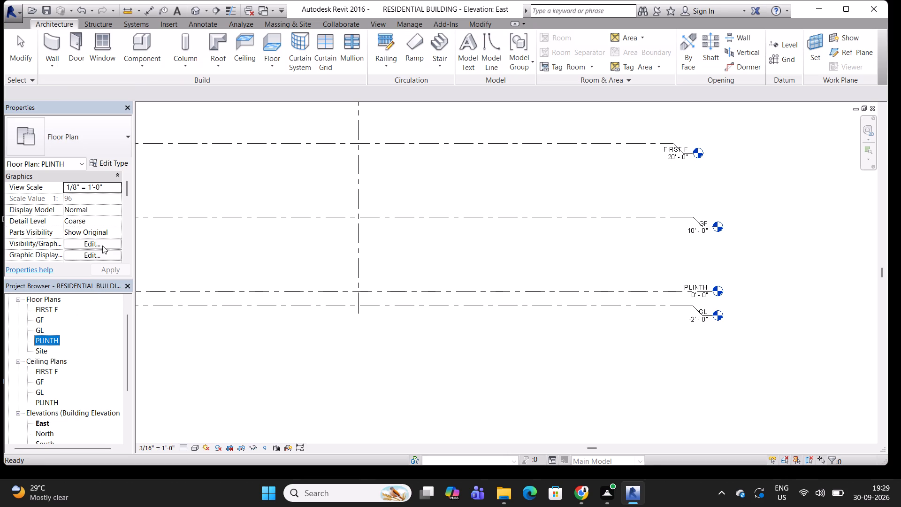
scroll(102, 244, down, 2)
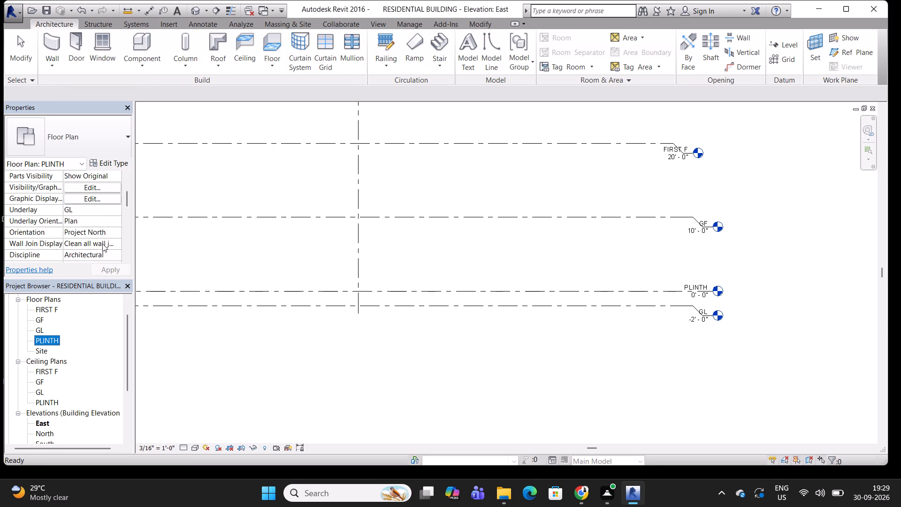
click(115, 212)
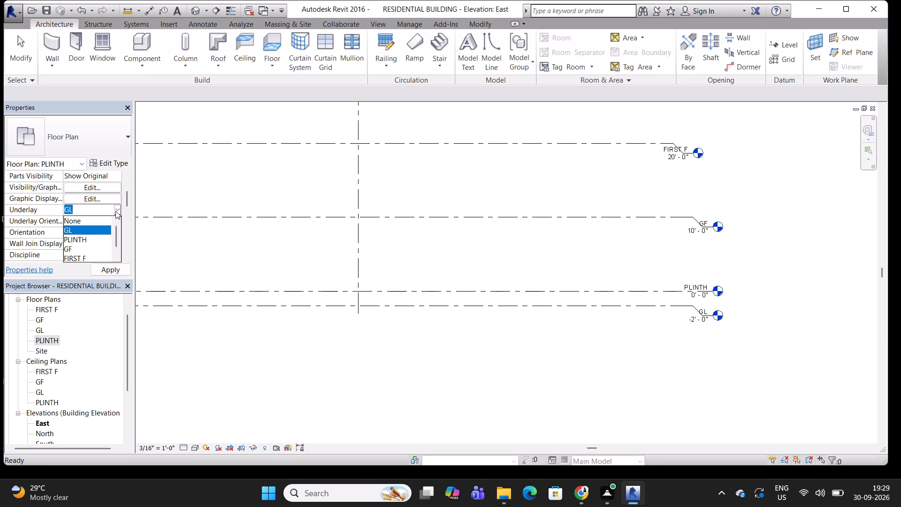
click(80, 238)
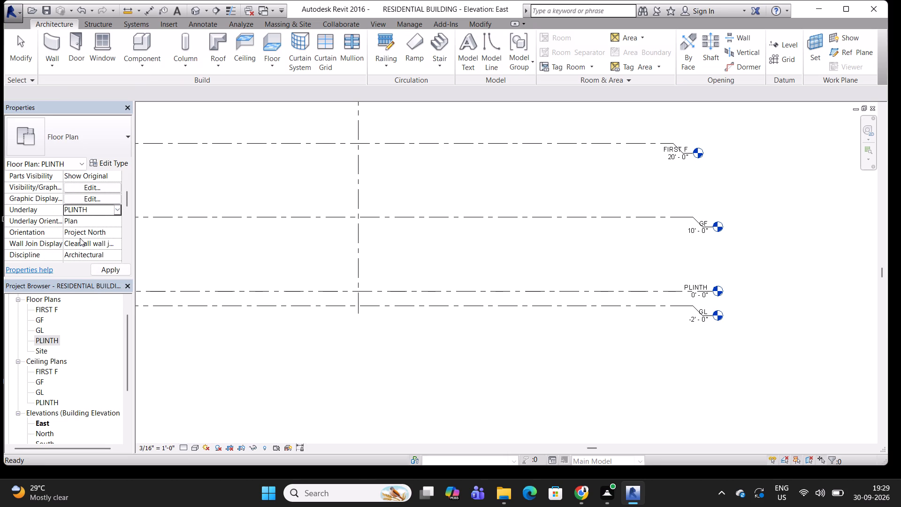
key(Return)
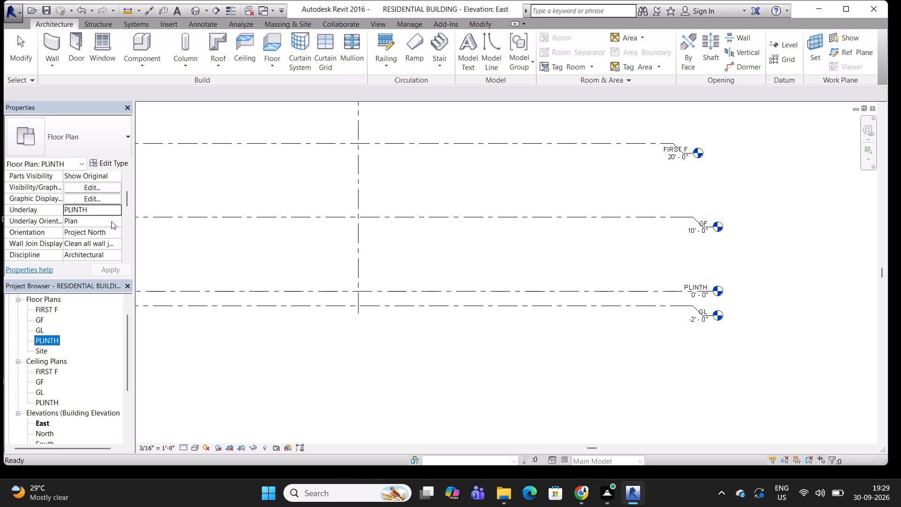
Check the orientation, wall join display and remaining graphics properties of the PLINTH floor plan view.
click(115, 234)
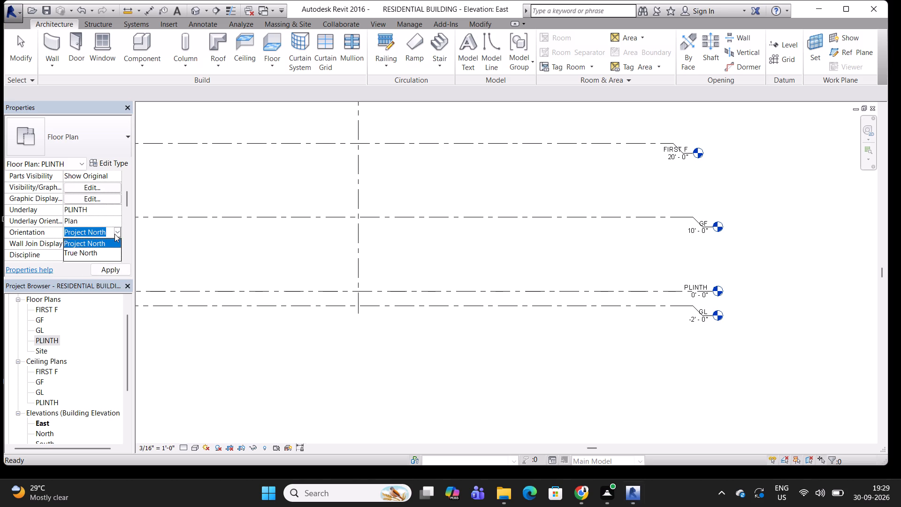
click(115, 234)
click(117, 243)
click(117, 243)
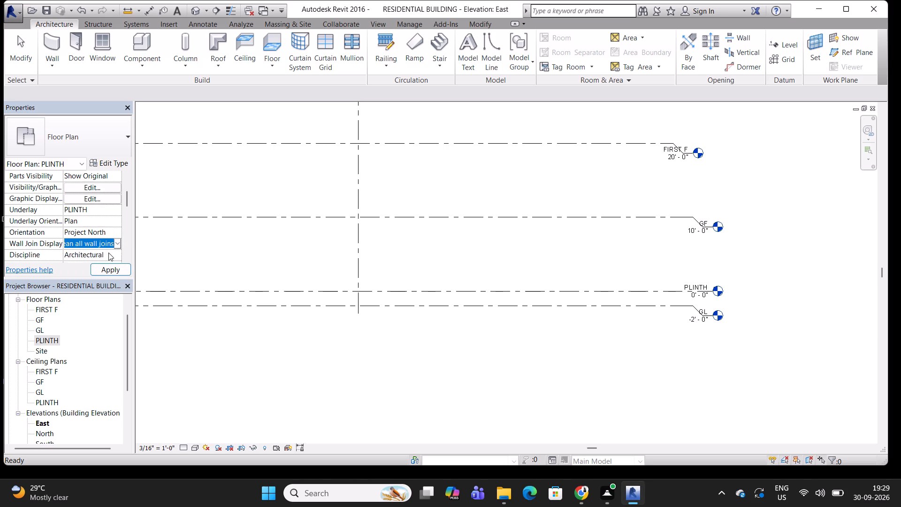
scroll(108, 253, down, 3)
scroll(108, 253, up, 2)
scroll(355, 237, up, 1)
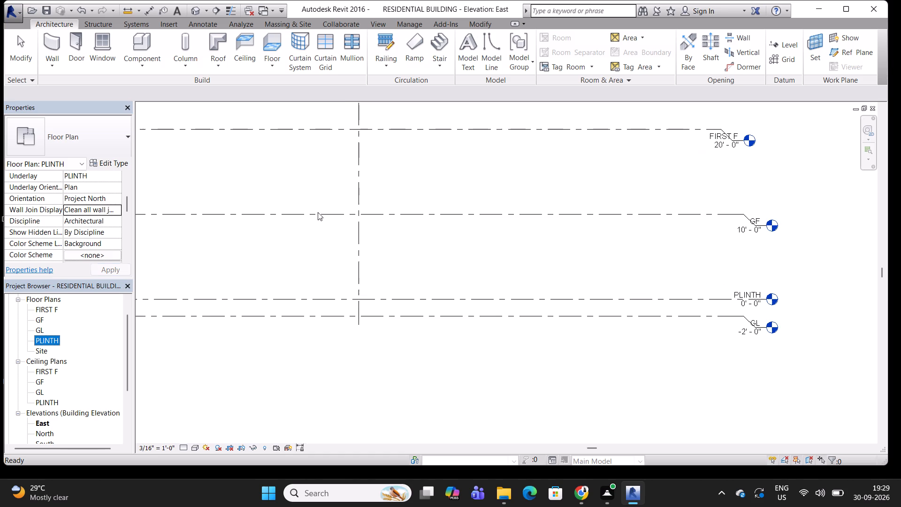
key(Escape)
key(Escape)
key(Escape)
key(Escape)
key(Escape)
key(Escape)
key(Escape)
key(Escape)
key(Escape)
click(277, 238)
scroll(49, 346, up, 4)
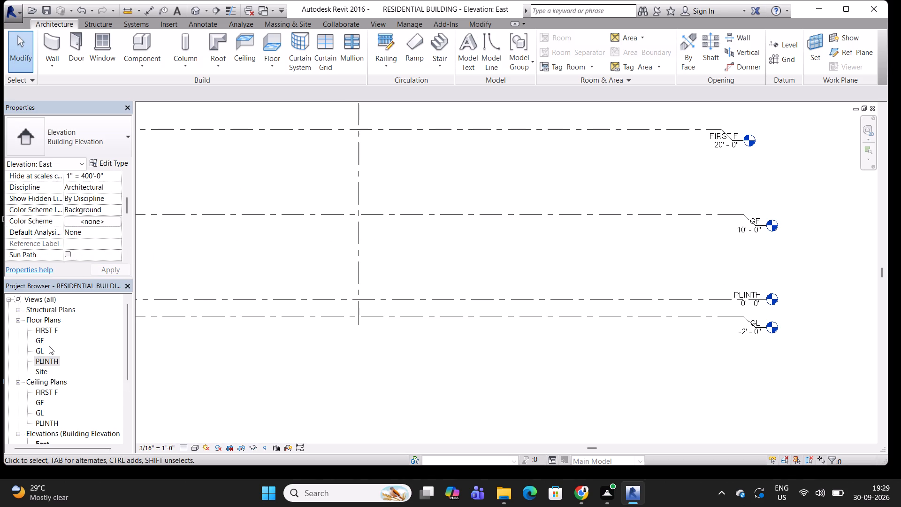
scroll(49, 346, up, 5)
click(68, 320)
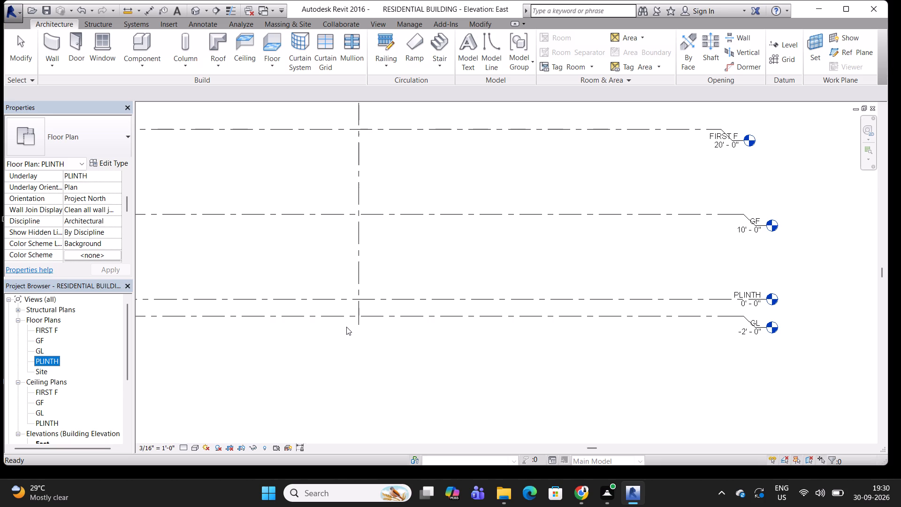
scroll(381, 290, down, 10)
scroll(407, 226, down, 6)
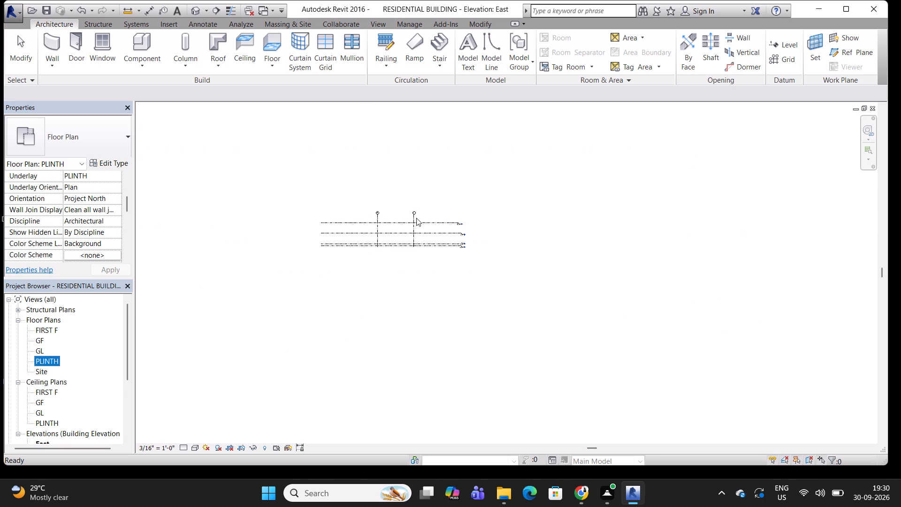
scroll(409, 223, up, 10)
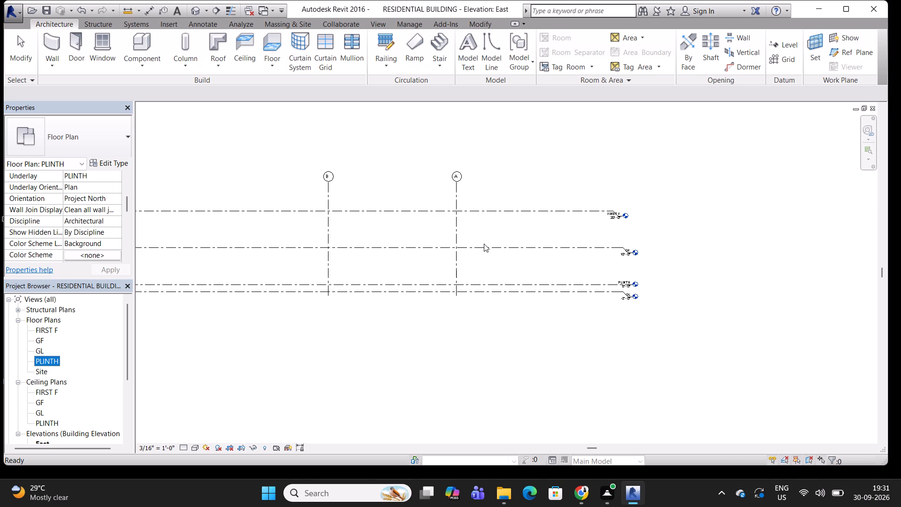
Examine the New Floor Plan options and the Floor Plan view type's properties without creating a view.
click(375, 20)
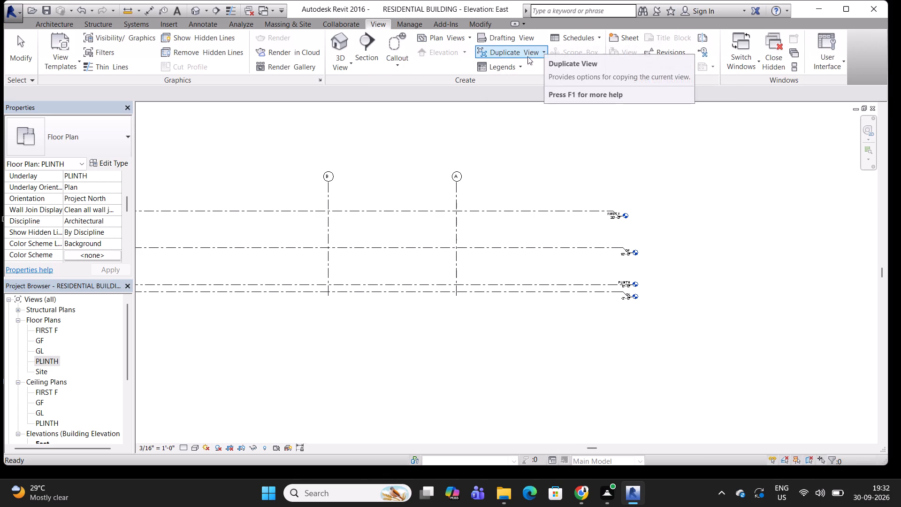
click(467, 37)
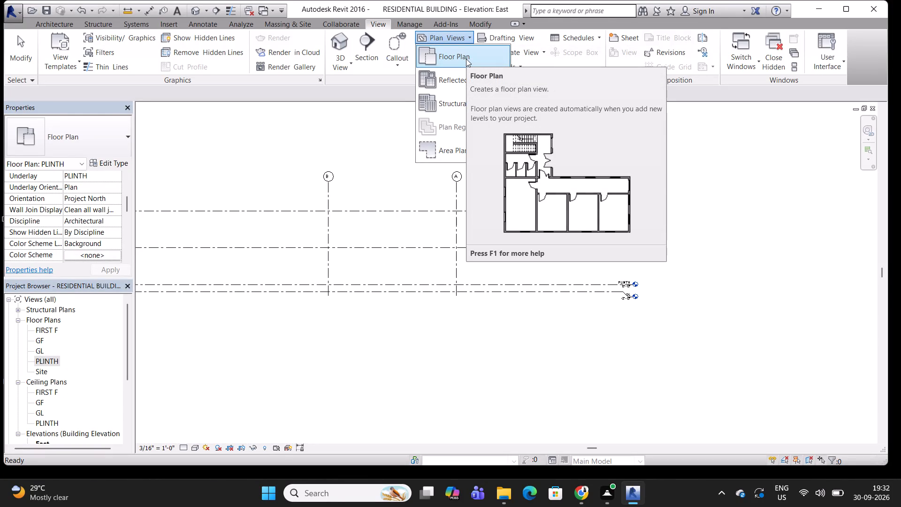
click(466, 59)
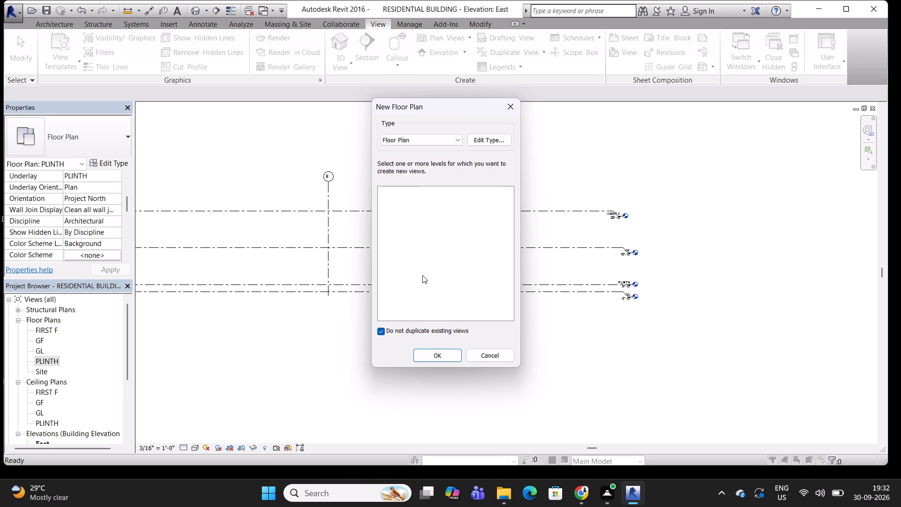
click(483, 140)
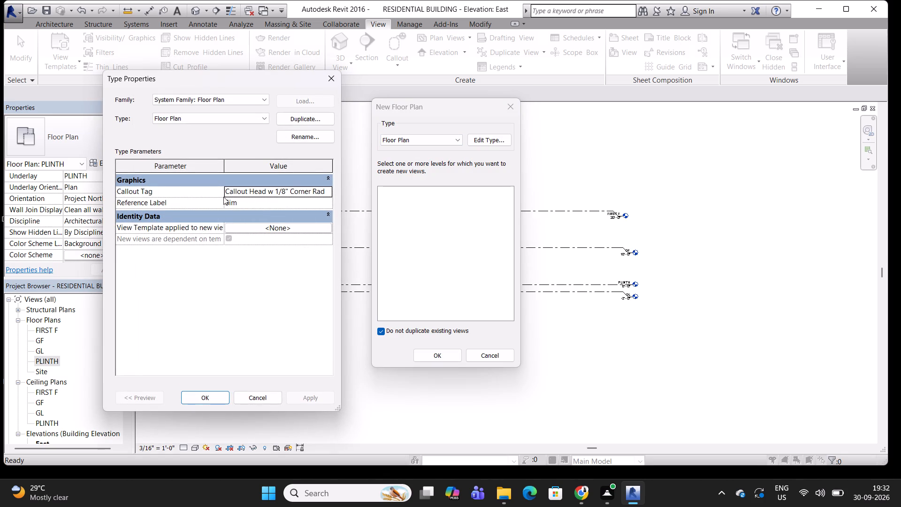
click(336, 84)
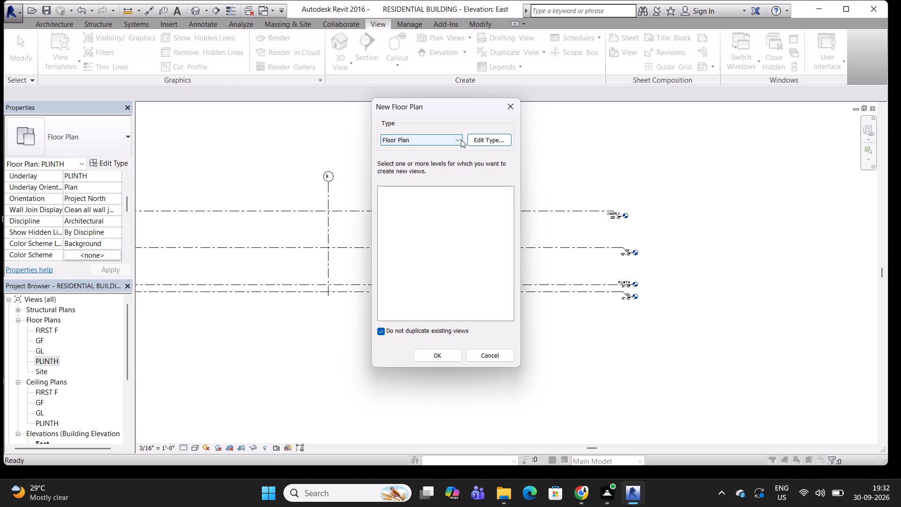
click(461, 139)
click(457, 139)
click(513, 104)
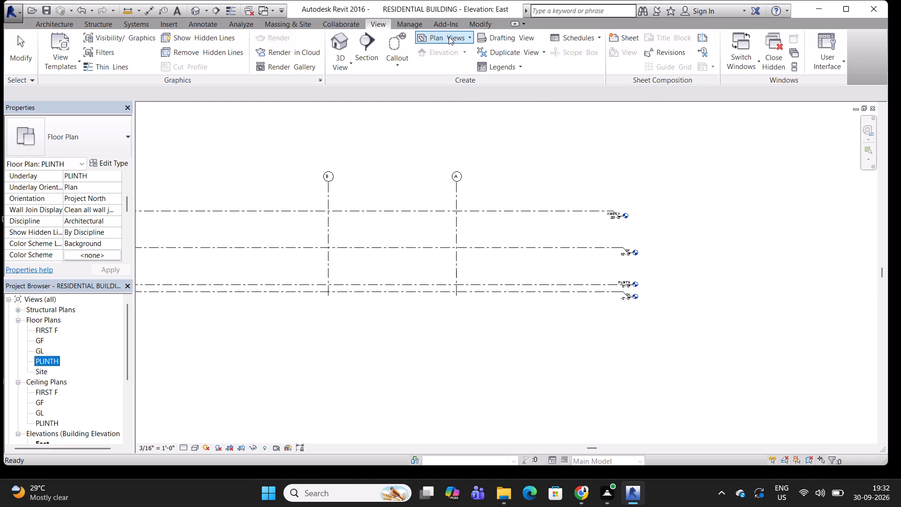
Examine which levels are available for new ceiling plan and floor plan views, without creating any view.
click(466, 38)
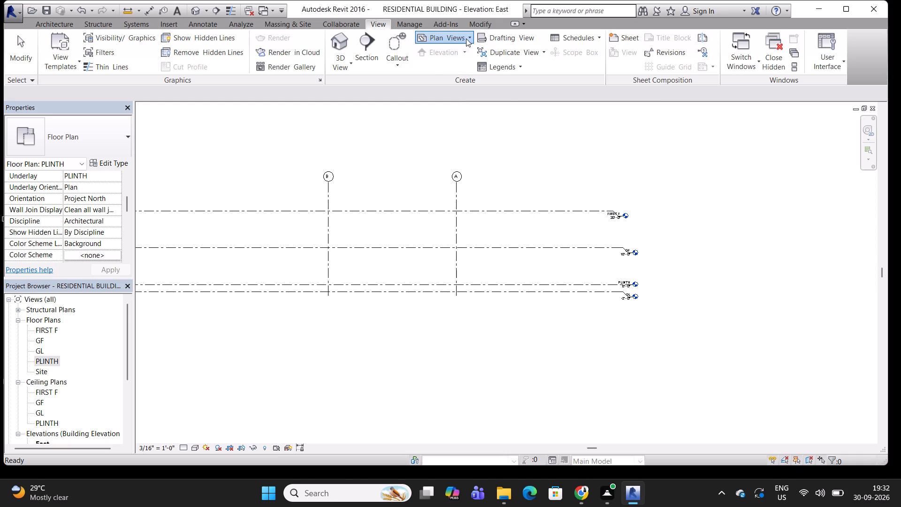
click(476, 86)
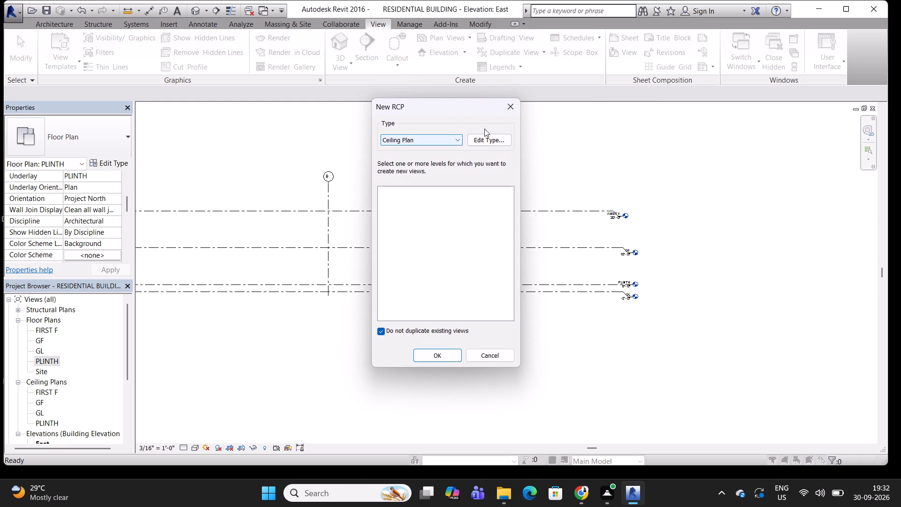
click(506, 118)
click(516, 99)
click(471, 37)
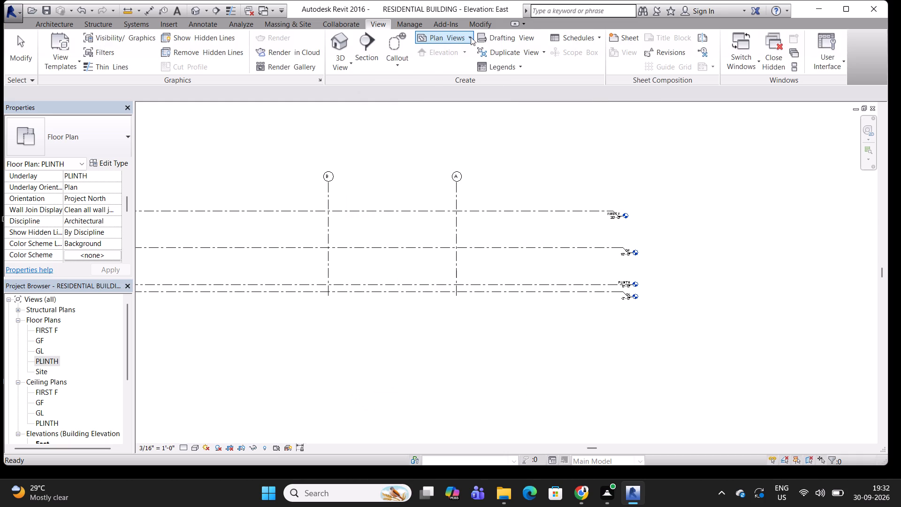
click(449, 54)
click(440, 360)
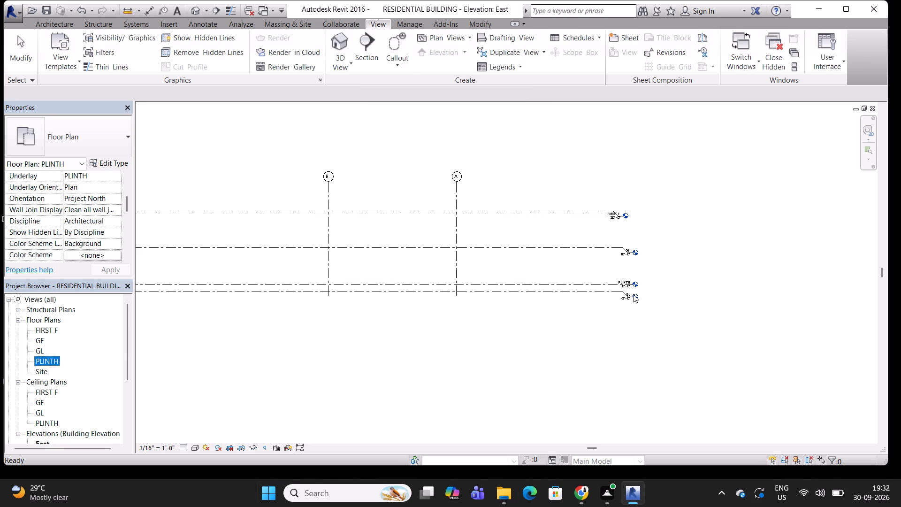
Delete the PLINTH, GF and FIRST F levels in the East elevation, together with their plan views.
click(585, 306)
drag(571, 192, 542, 281)
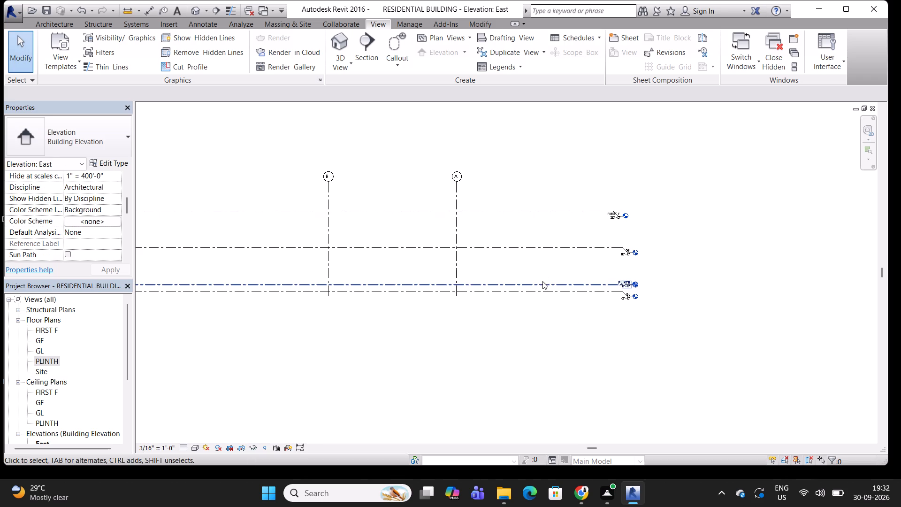
drag(542, 281, 540, 289)
click(540, 289)
drag(571, 178, 551, 255)
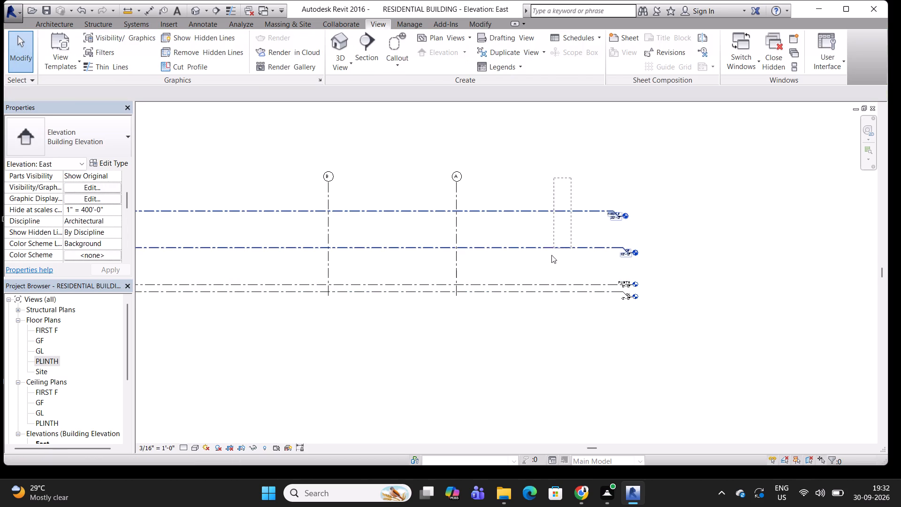
drag(551, 255, 547, 288)
key(Delete)
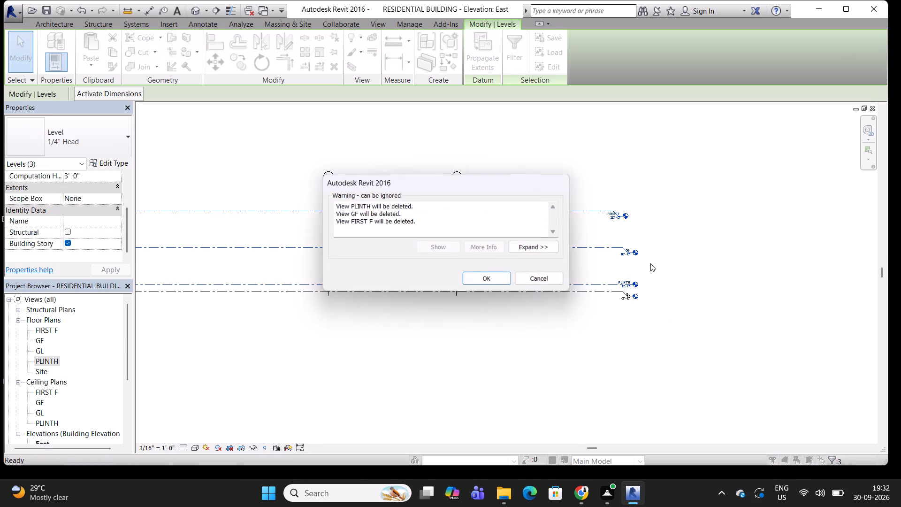
click(477, 277)
Place a new level 2' above GL, offset from the GL line, with its plan views.
scroll(627, 292, up, 4)
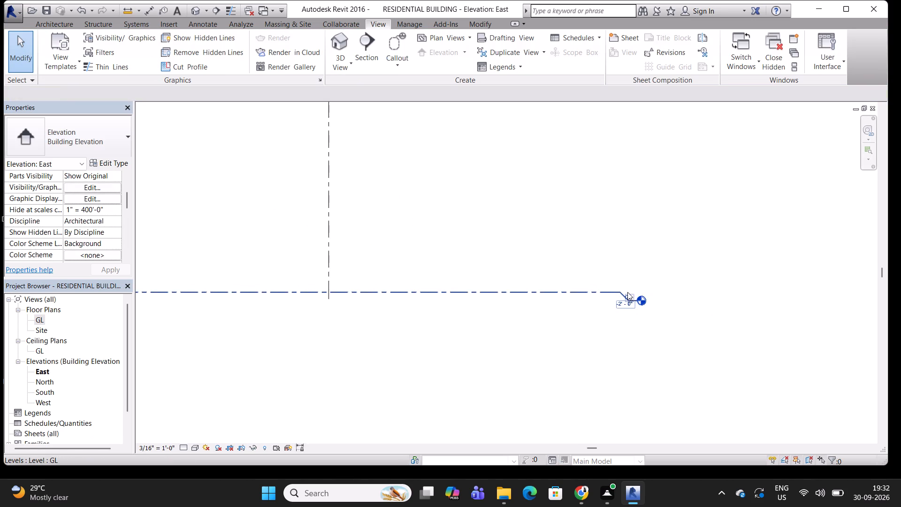
scroll(627, 292, up, 5)
scroll(321, 246, down, 3)
middle_drag(344, 238, 353, 238)
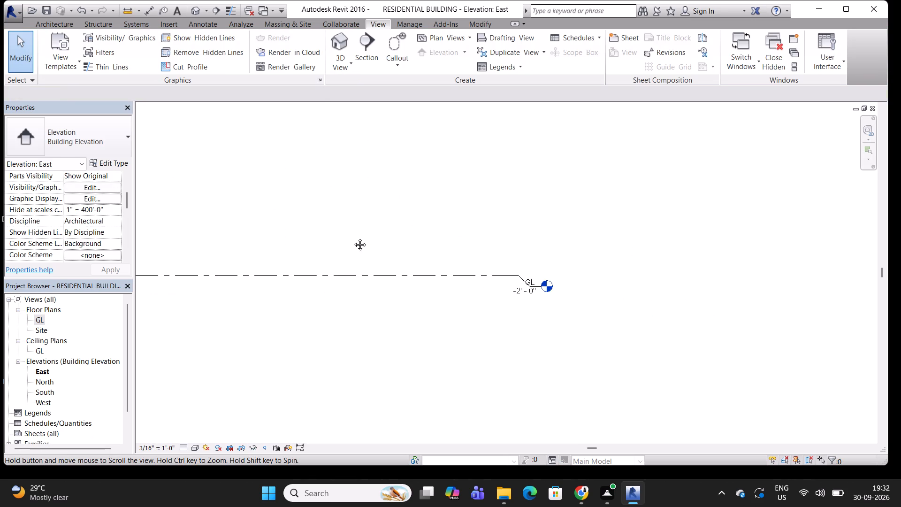
middle_drag(353, 238, 505, 250)
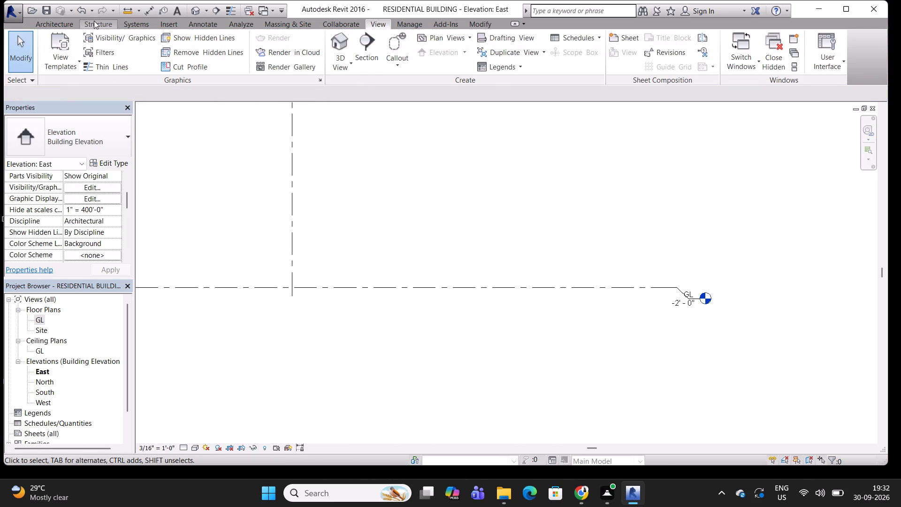
click(73, 21)
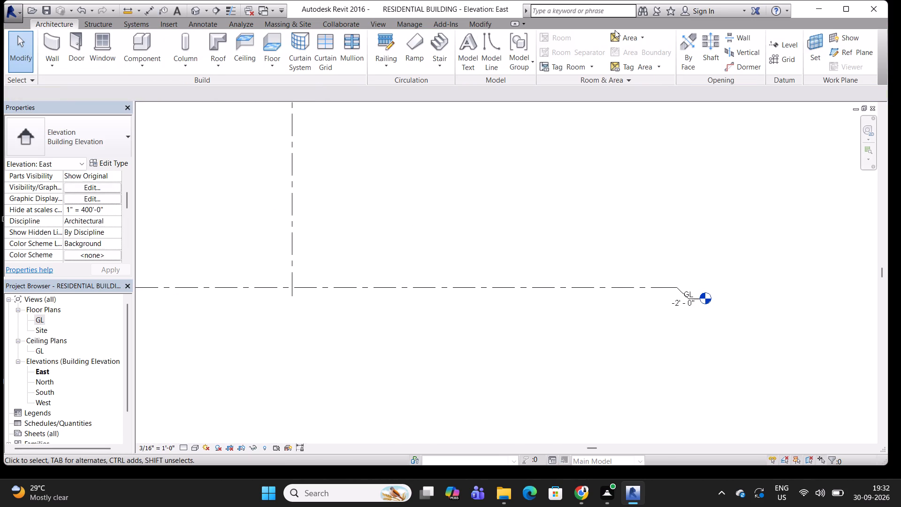
click(430, 287)
scroll(401, 140, down, 4)
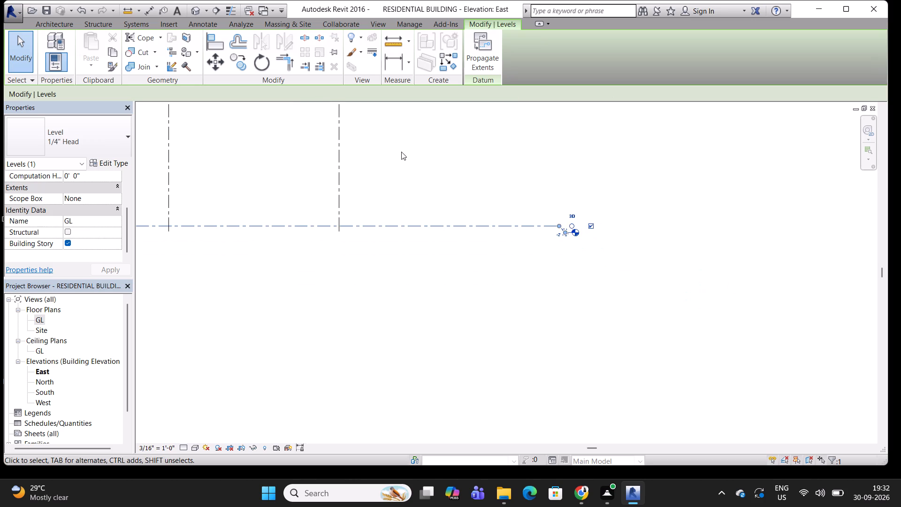
middle_drag(400, 173, 439, 233)
key(Escape)
key(Escape)
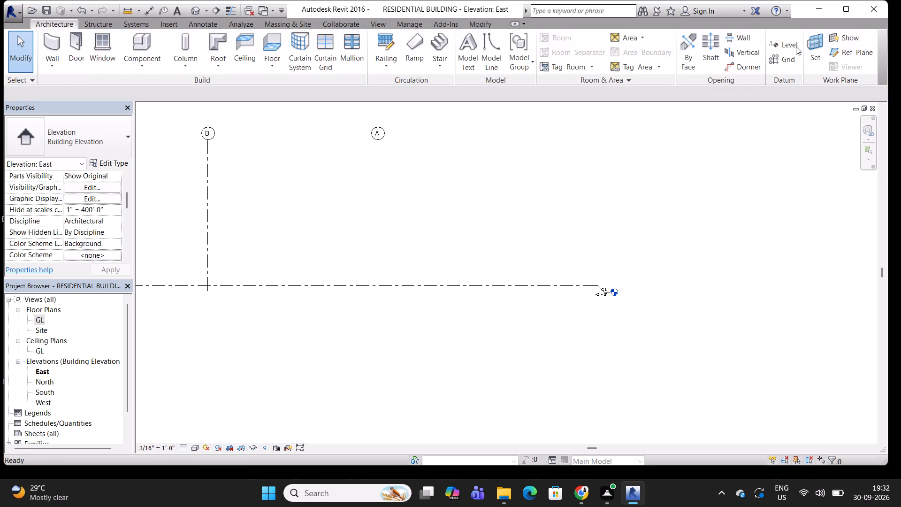
click(786, 46)
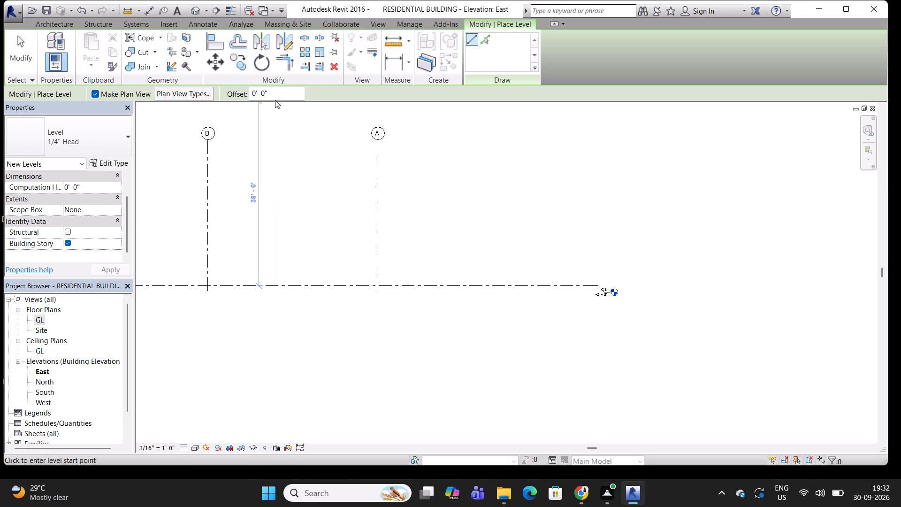
drag(275, 93, 234, 97)
text(2')
key(Return)
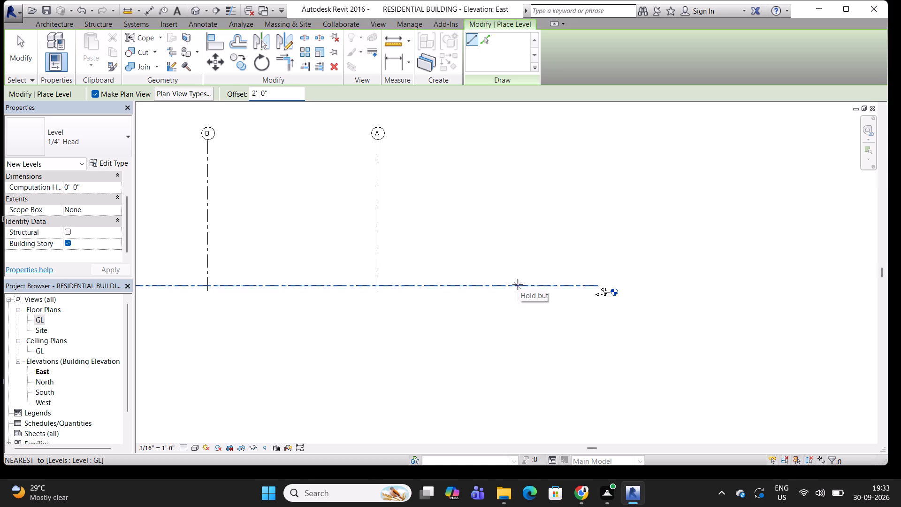
double_click(479, 36)
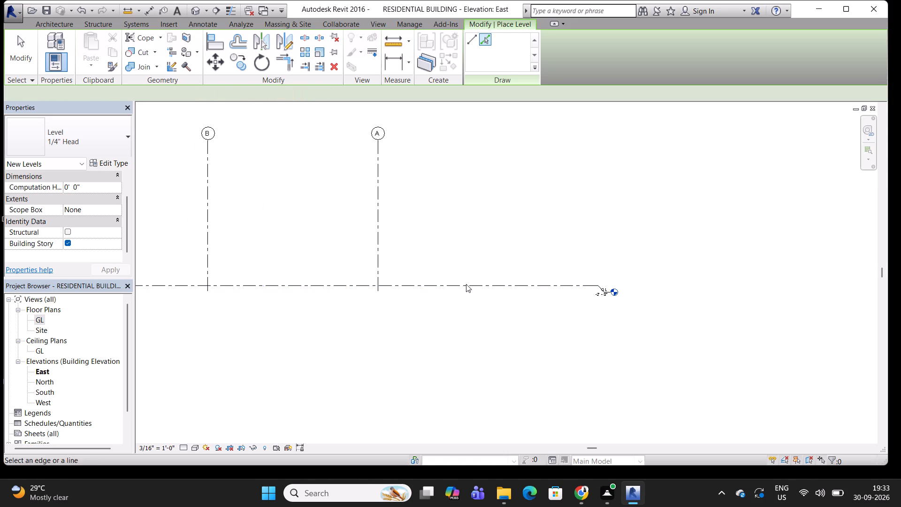
click(458, 281)
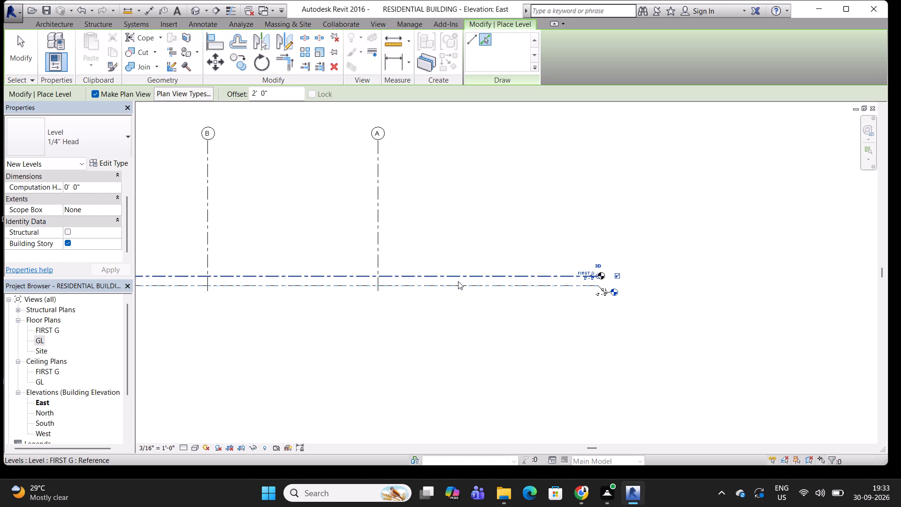
Rename the level directly above GL as PLINTH, including its corresponding plan views.
scroll(568, 277, up, 10)
scroll(629, 269, up, 3)
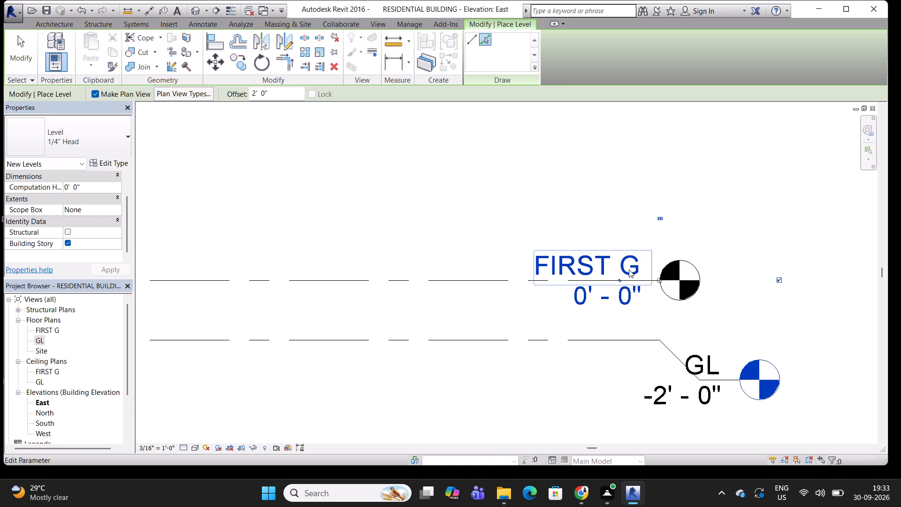
scroll(635, 269, down, 7)
middle_drag(489, 303, 494, 307)
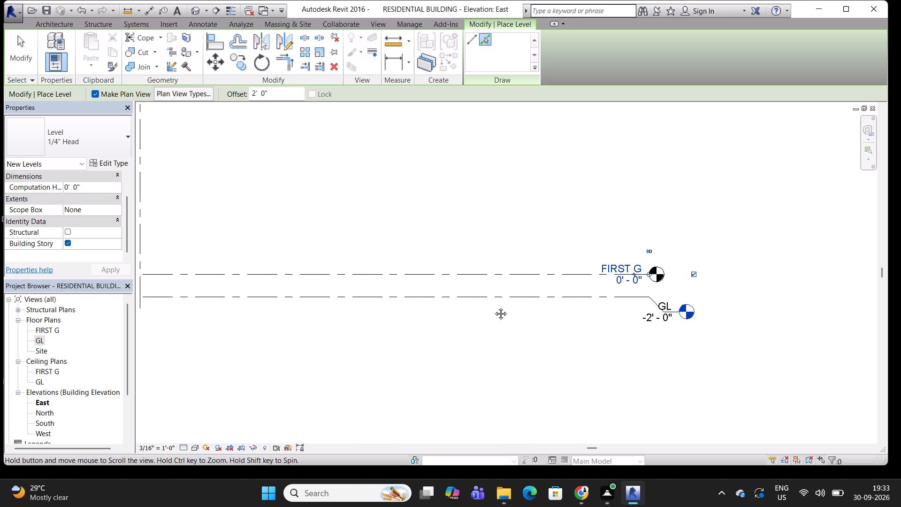
middle_drag(494, 307, 494, 324)
middle_drag(573, 299, 587, 302)
click(649, 289)
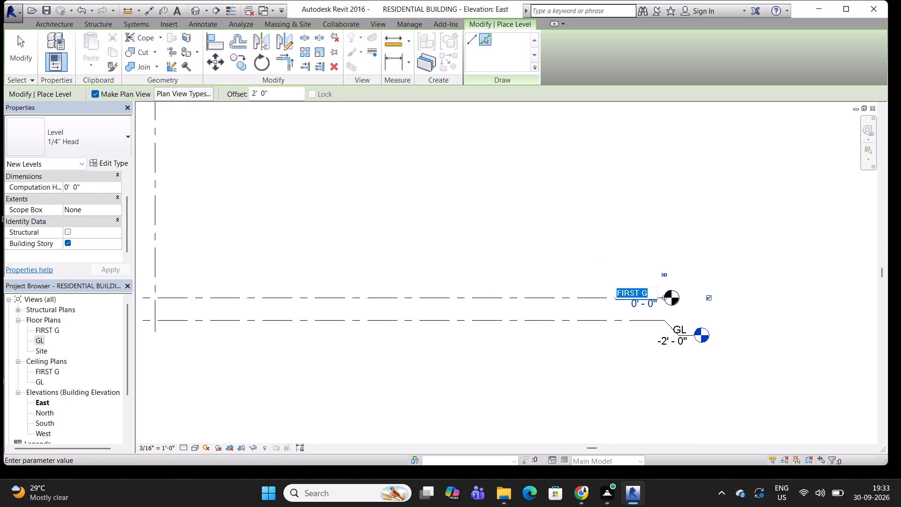
text(PLINTH)
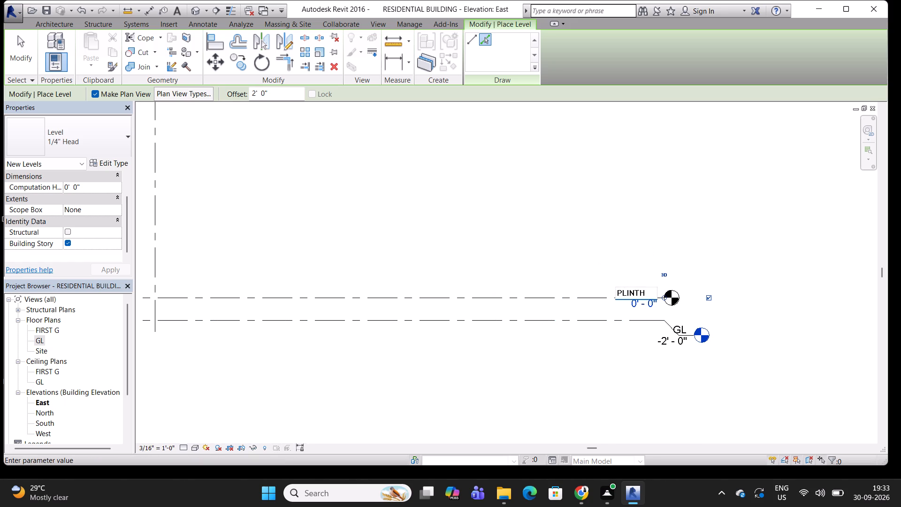
key(Return)
click(478, 255)
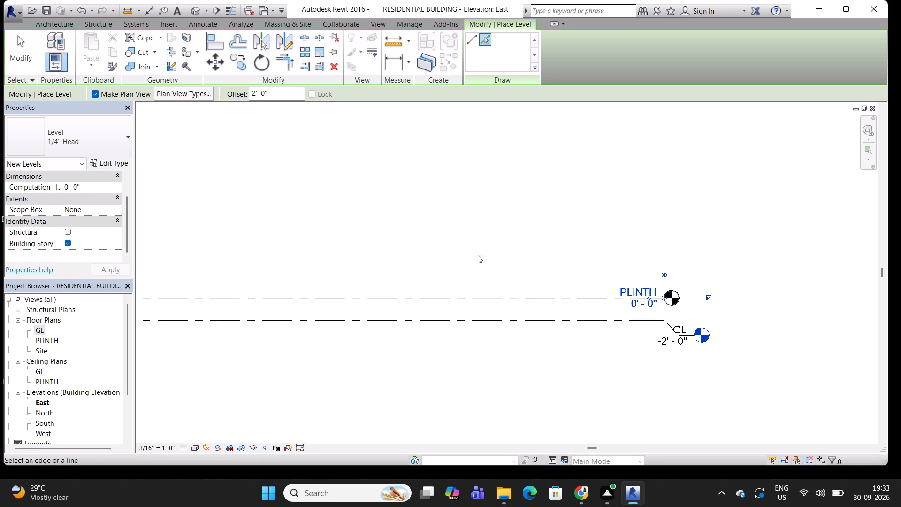
Add two more levels above PLINTH at successive 10' 6" offsets, creating their plan views.
scroll(514, 248, down, 3)
middle_drag(529, 239, 569, 289)
middle_drag(558, 288, 555, 288)
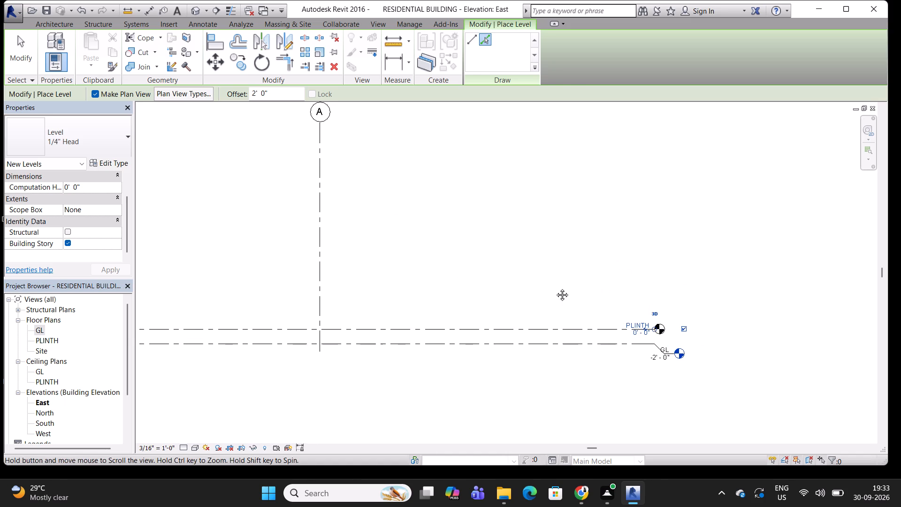
middle_drag(555, 288, 540, 286)
middle_drag(530, 280, 565, 280)
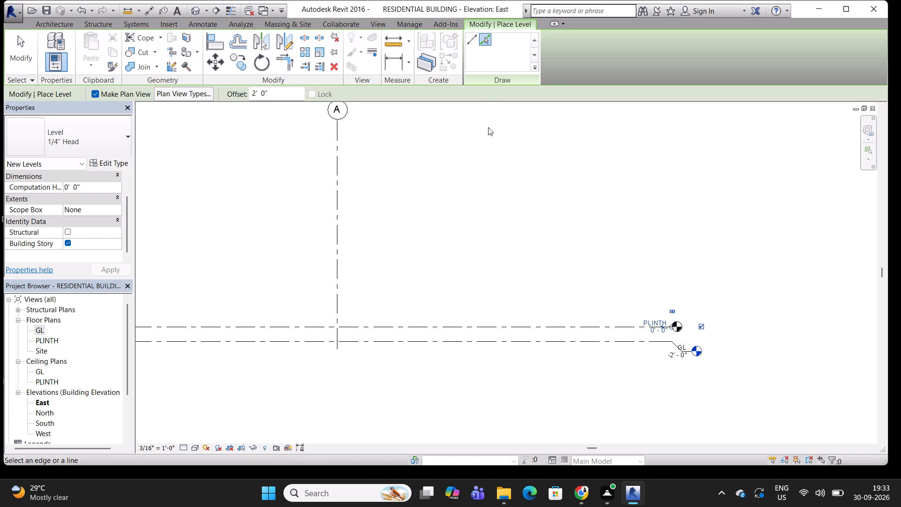
drag(278, 95, 252, 95)
text(10)
text('6")
key(Return)
click(464, 325)
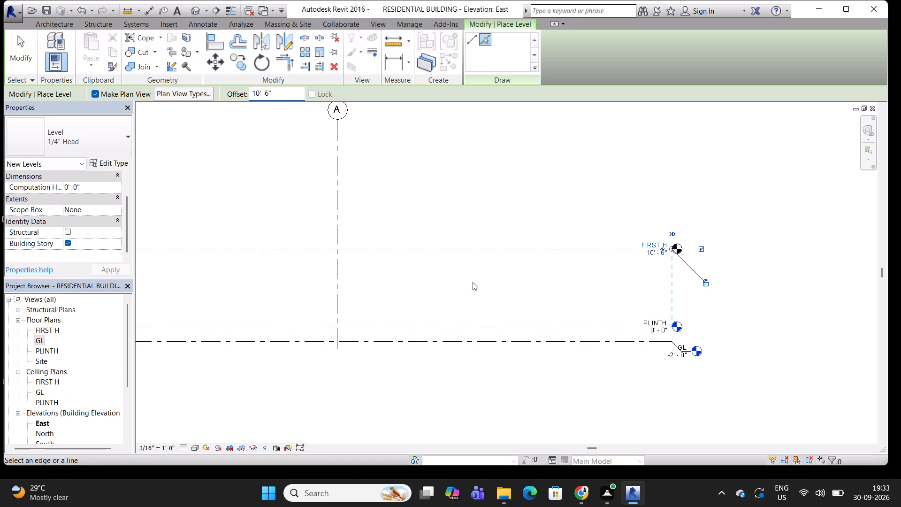
click(499, 246)
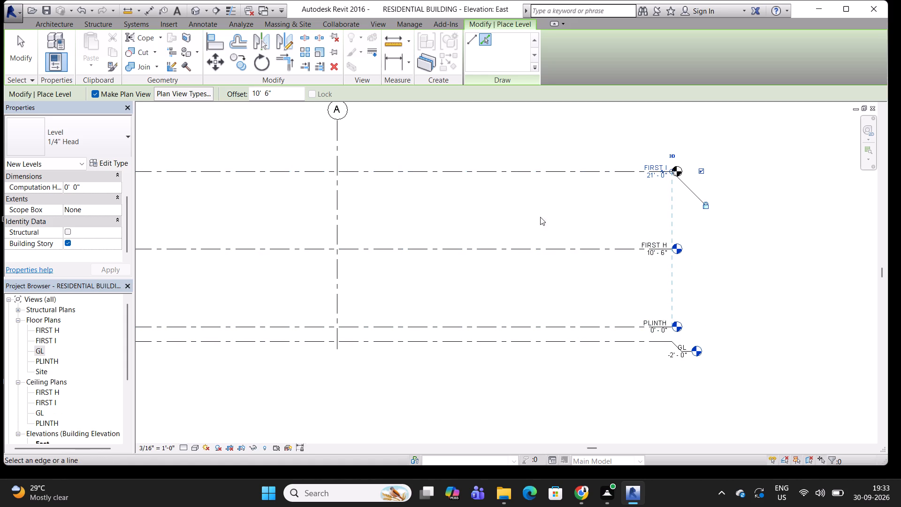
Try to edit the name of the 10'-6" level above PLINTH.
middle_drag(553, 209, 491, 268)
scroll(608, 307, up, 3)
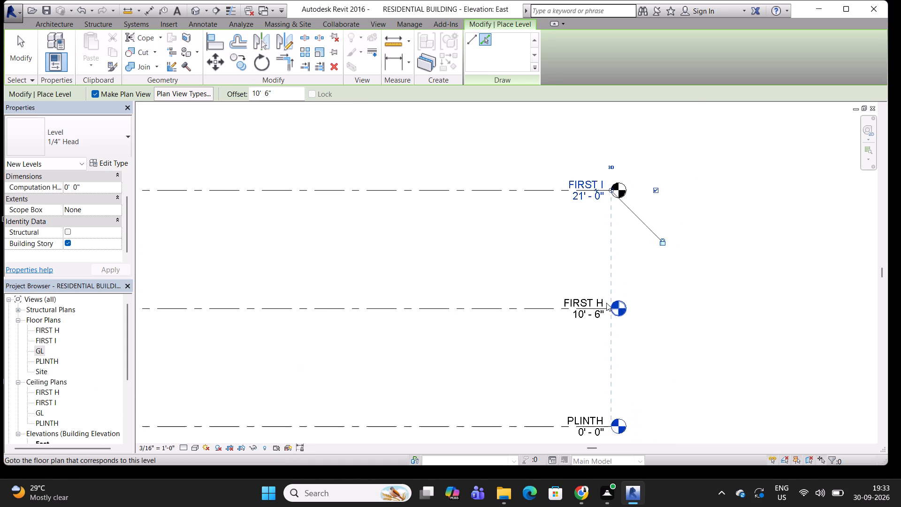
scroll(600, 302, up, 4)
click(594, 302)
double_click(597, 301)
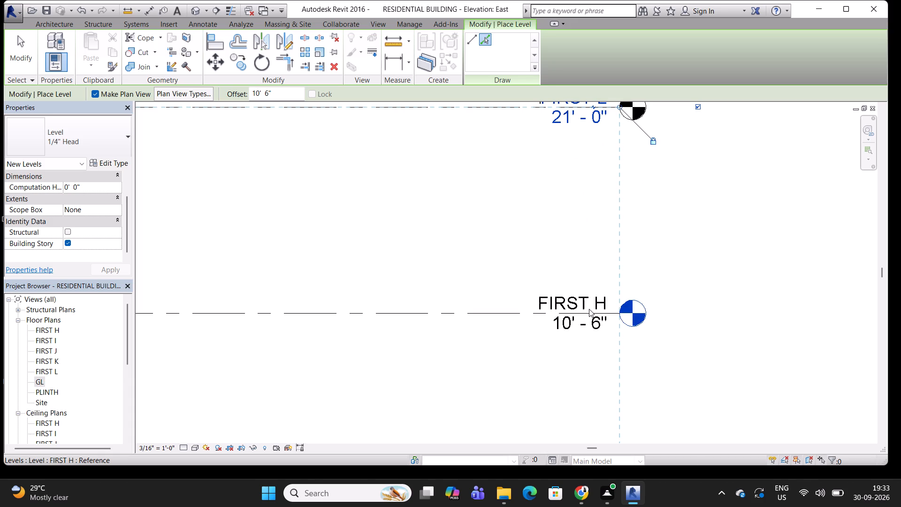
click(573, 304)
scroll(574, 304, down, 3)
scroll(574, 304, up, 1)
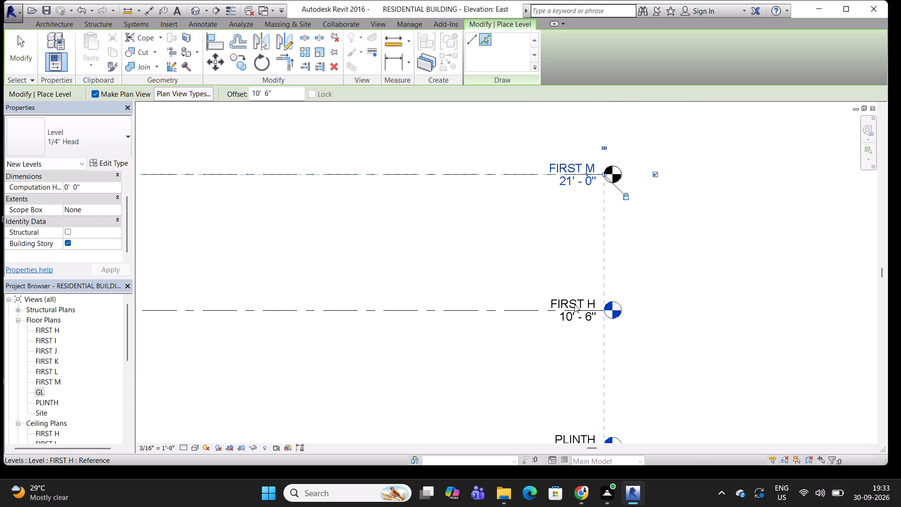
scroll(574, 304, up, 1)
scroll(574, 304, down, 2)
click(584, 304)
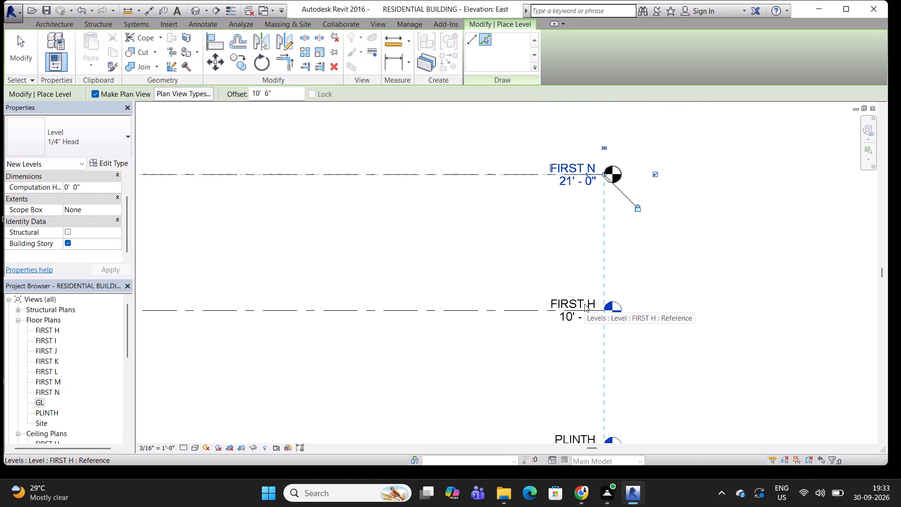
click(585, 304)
Undo the extra level placements, keeping only the level 10' 6" above PLINTH over the existing PLINTH and GL levels.
key(ctrl+z)
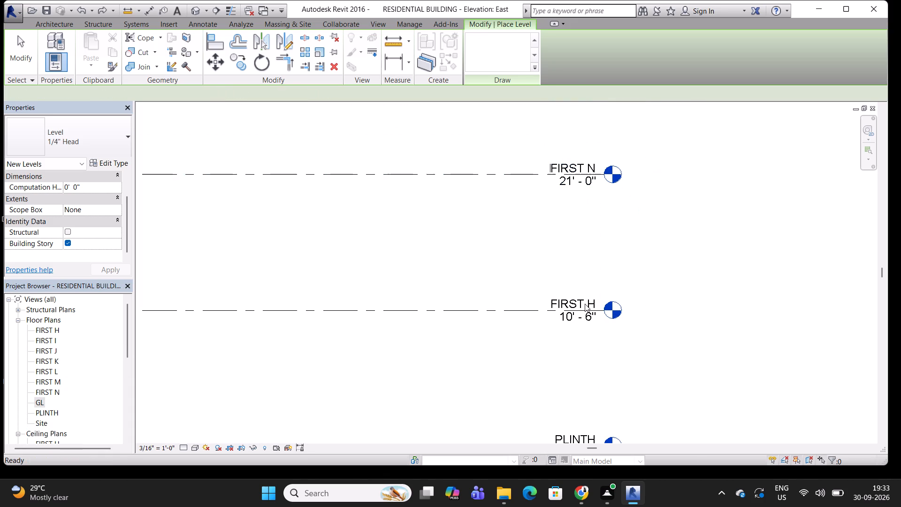
key(ctrl+z)
key(ctrl+z)
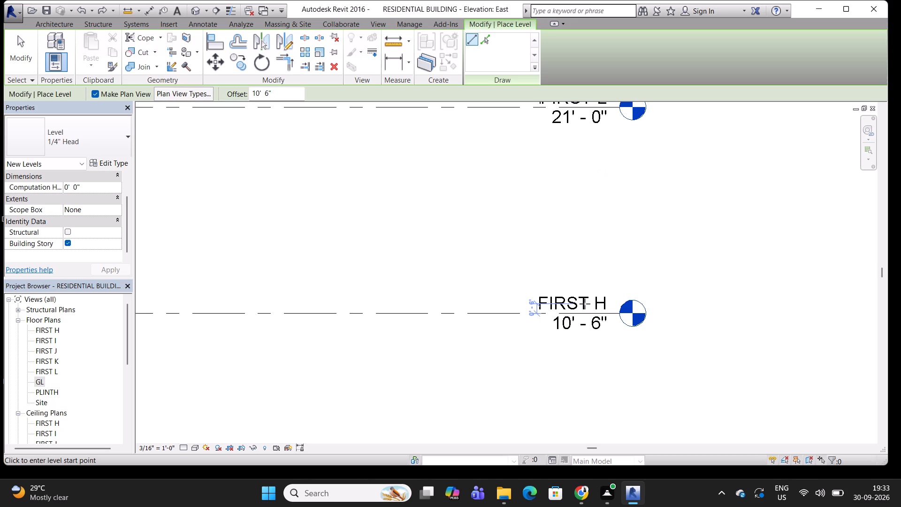
key(ctrl+z)
scroll(585, 304, down, 3)
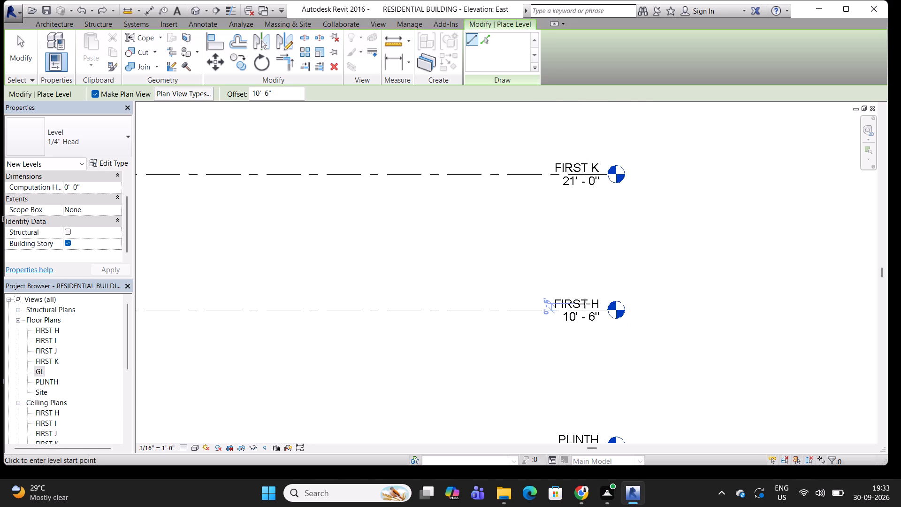
key(ctrl+z)
key(ctrl+z)
key(ctrl+z)
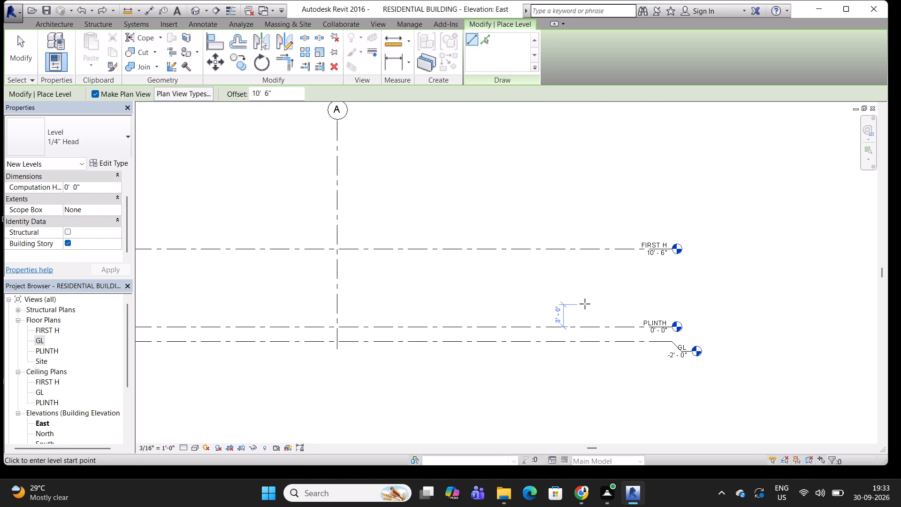
key(ctrl+z)
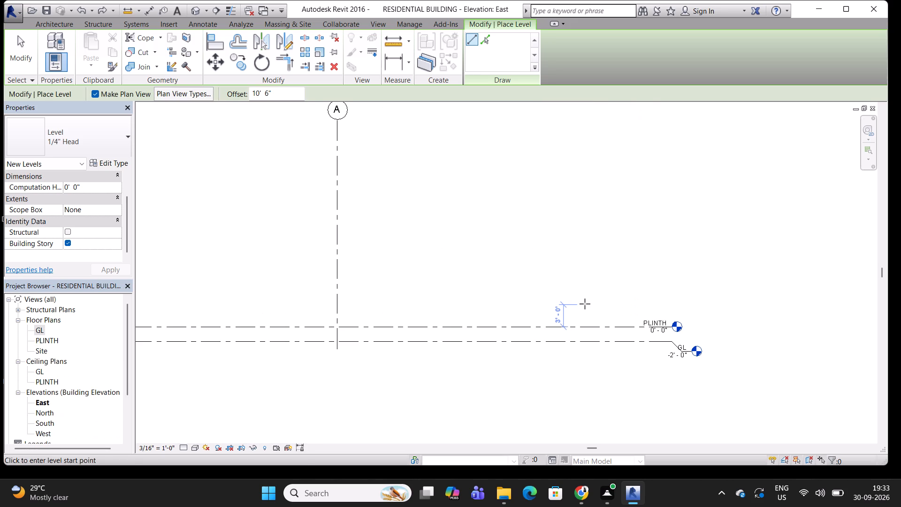
key(ctrl+y)
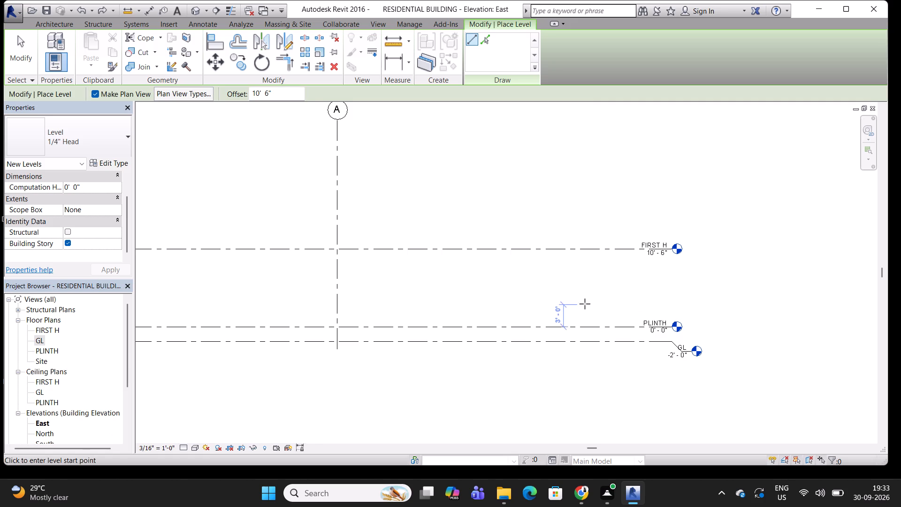
Rename the 10'-6" level above PLINTH as GF, including its corresponding views.
key(Escape)
click(657, 244)
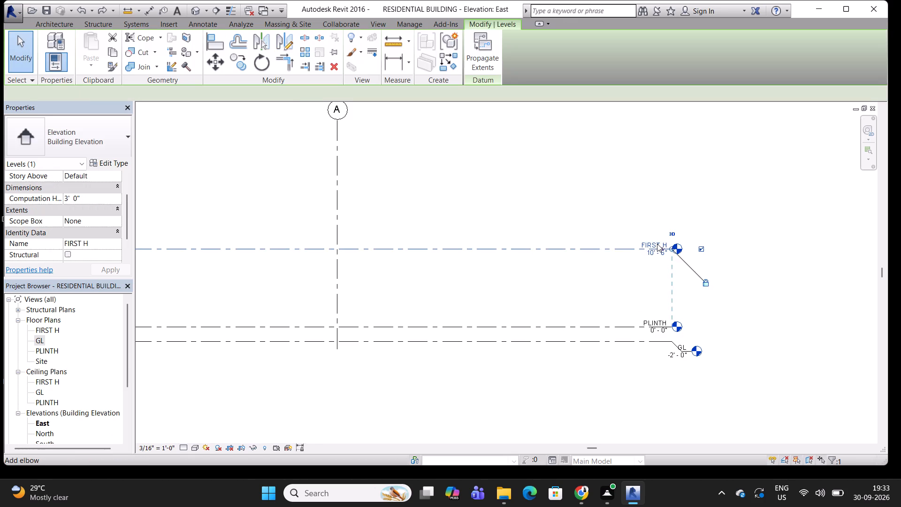
scroll(657, 244, up, 7)
click(653, 244)
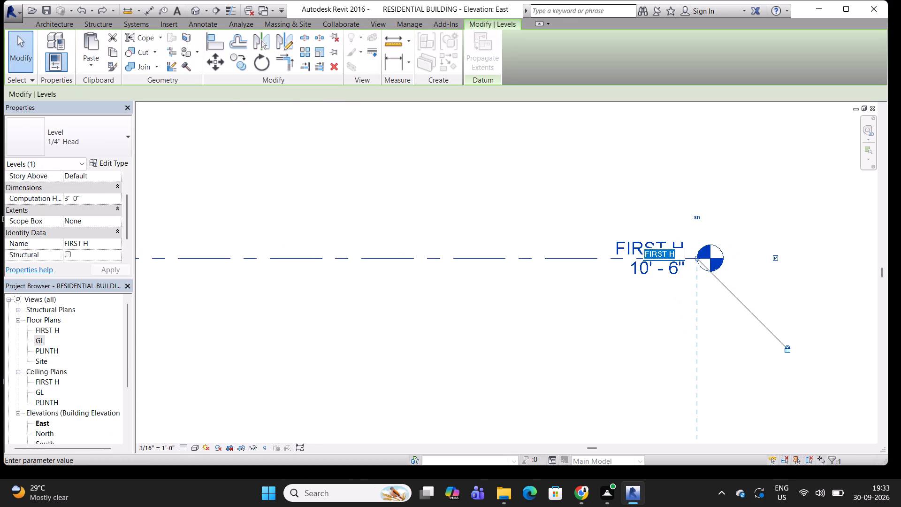
key(g)
key(f)
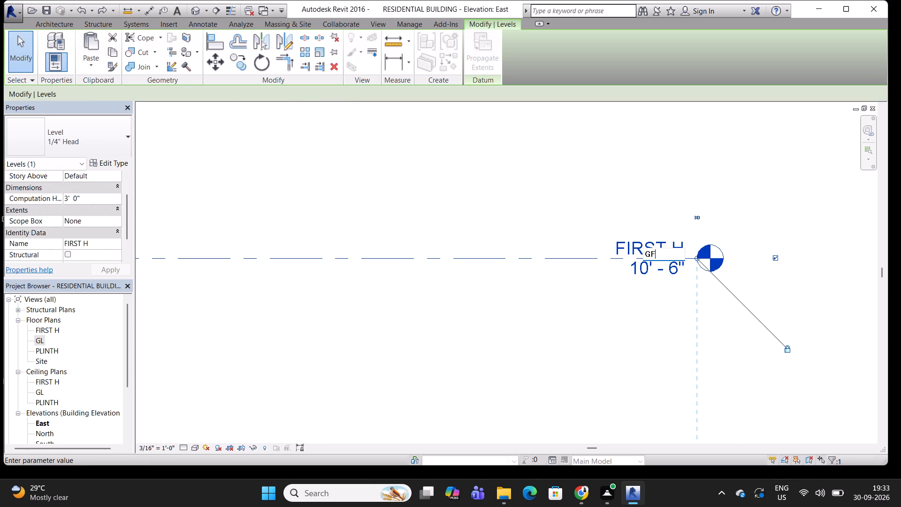
key(Return)
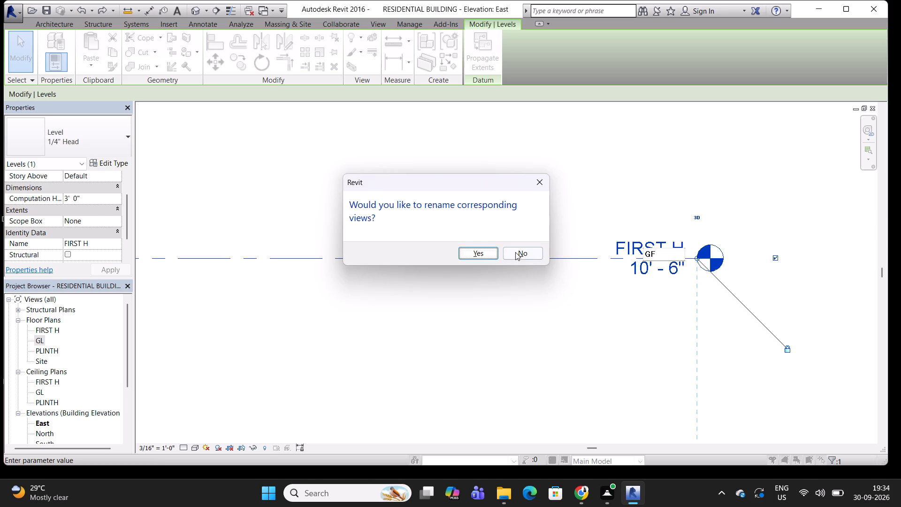
click(490, 252)
scroll(493, 252, down, 3)
key(Escape)
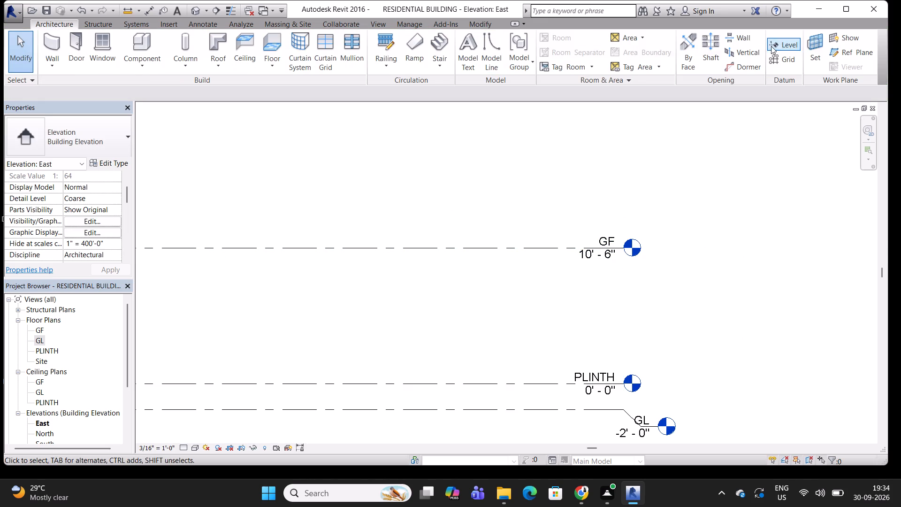
Place a new level offset 10' 6" above GF by picking the GF line, with its plan views.
click(776, 46)
drag(283, 94, 245, 94)
text(10'6)
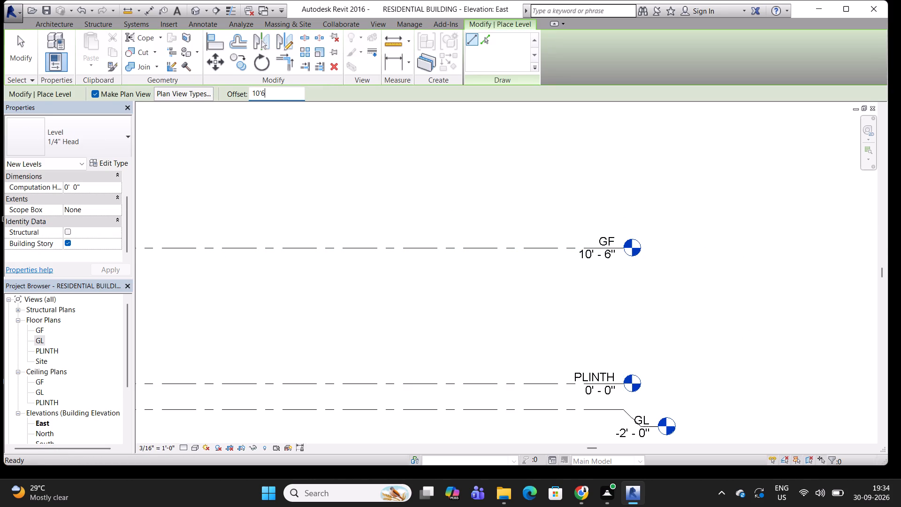
key(Return)
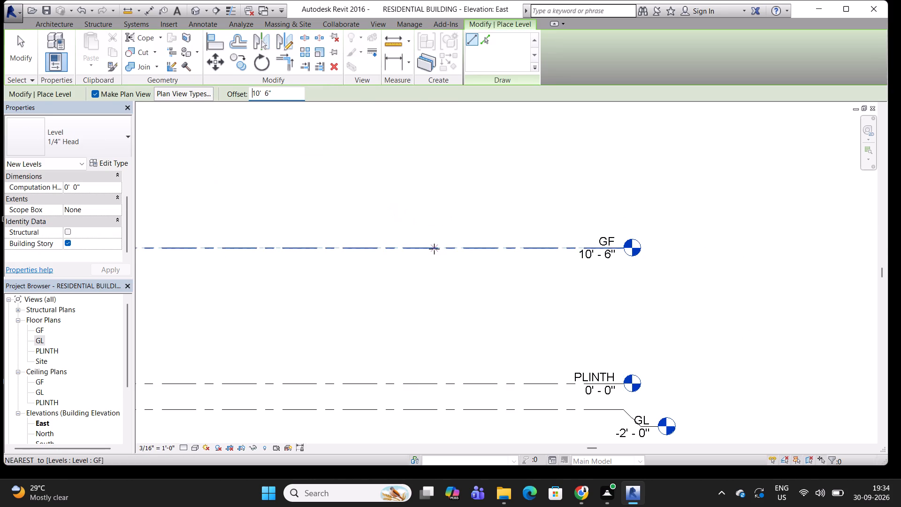
click(489, 36)
scroll(459, 217, down, 3)
middle_drag(459, 217, 445, 307)
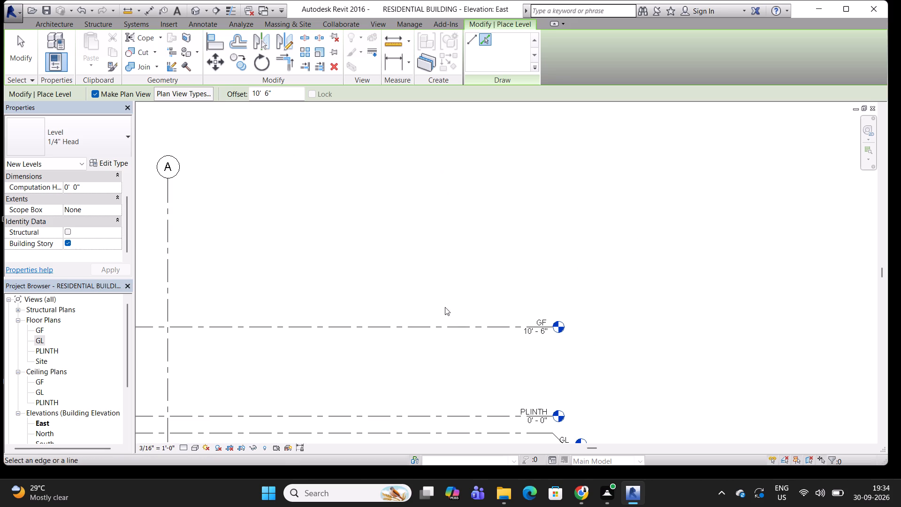
click(434, 325)
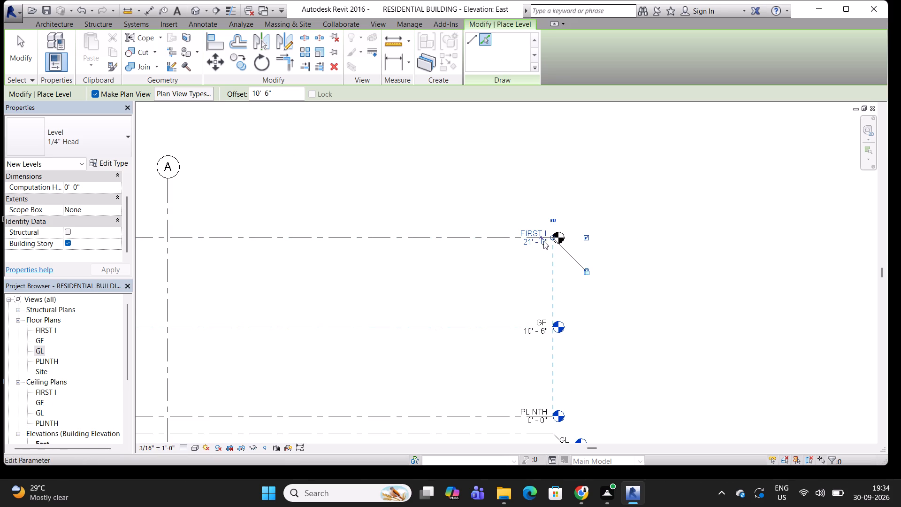
Rename the level directly above GF as FIRST F, including its corresponding views.
scroll(545, 237, up, 9)
click(549, 230)
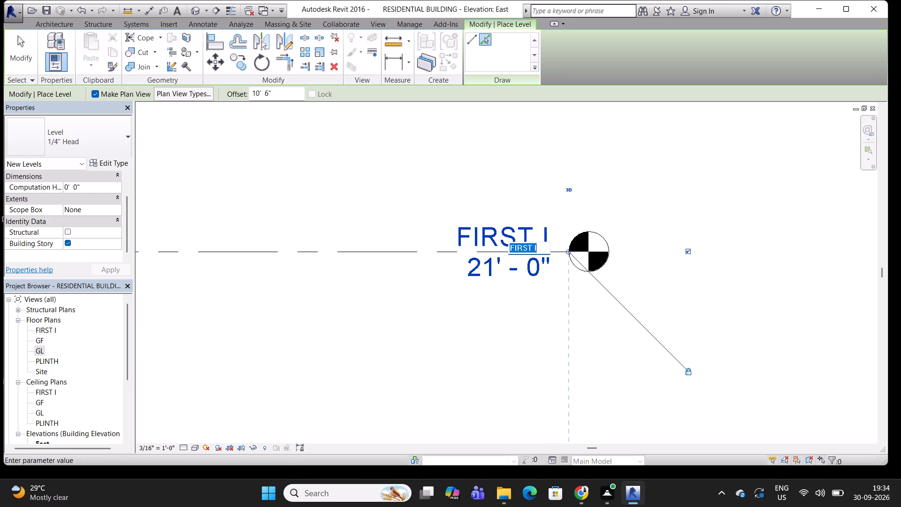
click(540, 246)
key(BackSpace)
key(f)
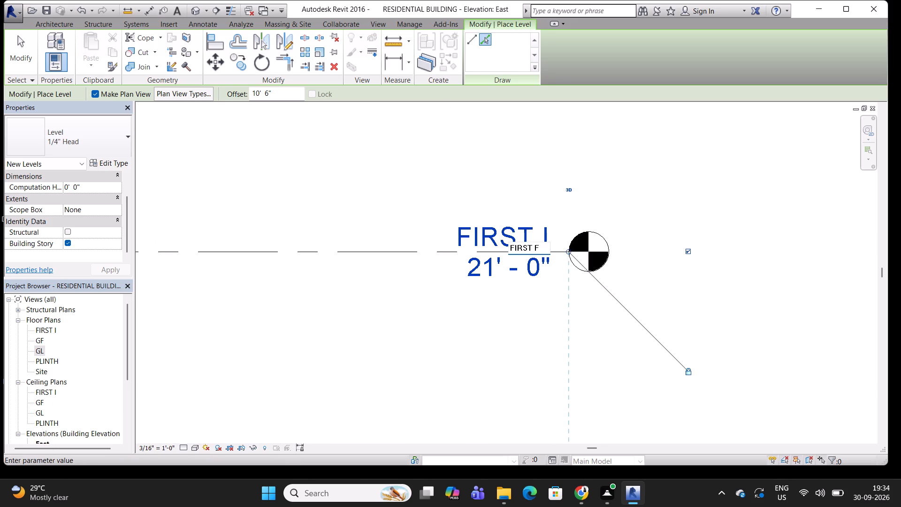
key(Return)
key(Return)
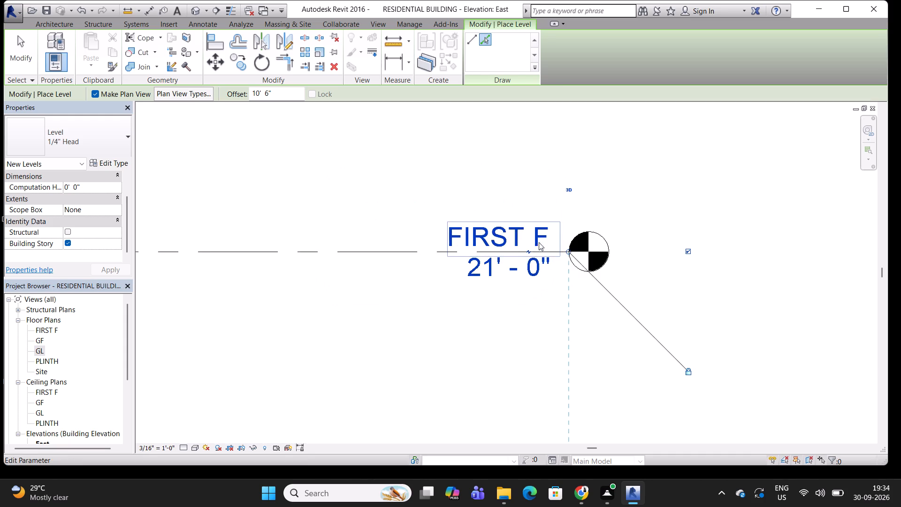
Open the PLINTH floor plan.
scroll(533, 246, down, 8)
scroll(508, 184, down, 6)
scroll(382, 235, down, 2)
middle_drag(382, 235, 435, 250)
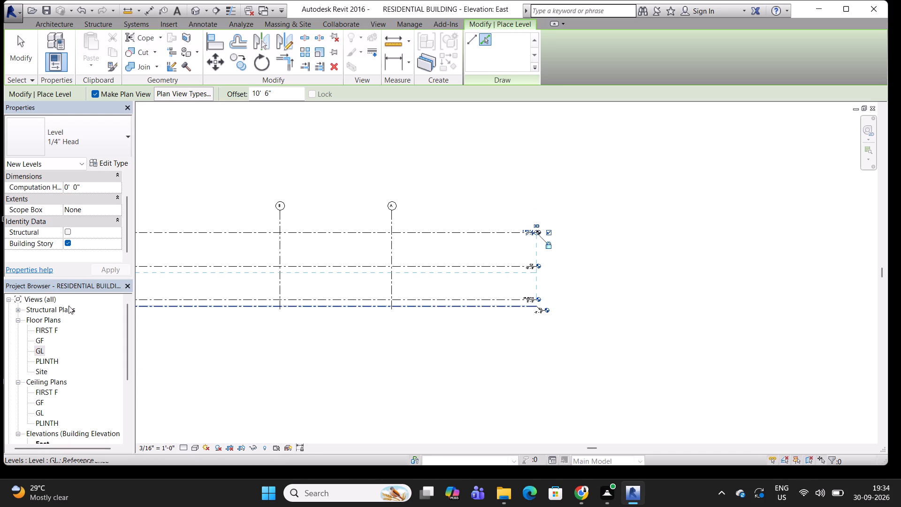
click(51, 25)
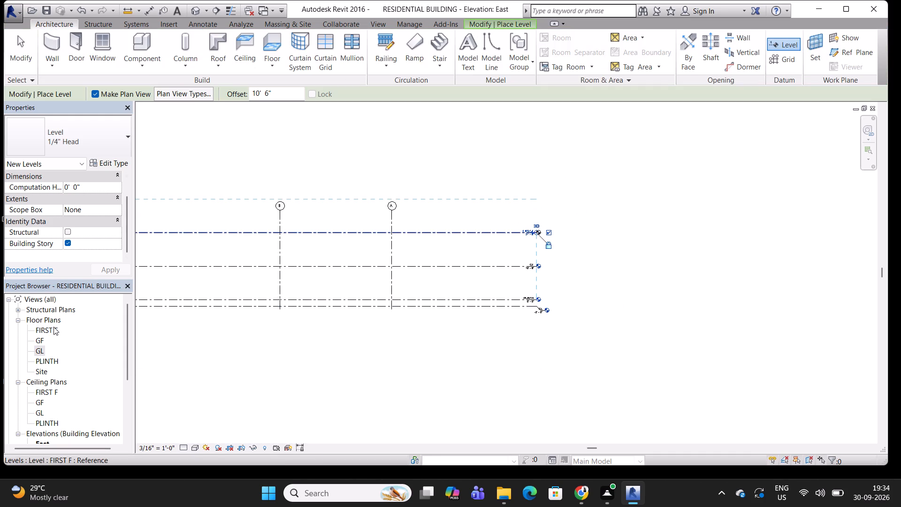
scroll(40, 394, down, 2)
click(45, 425)
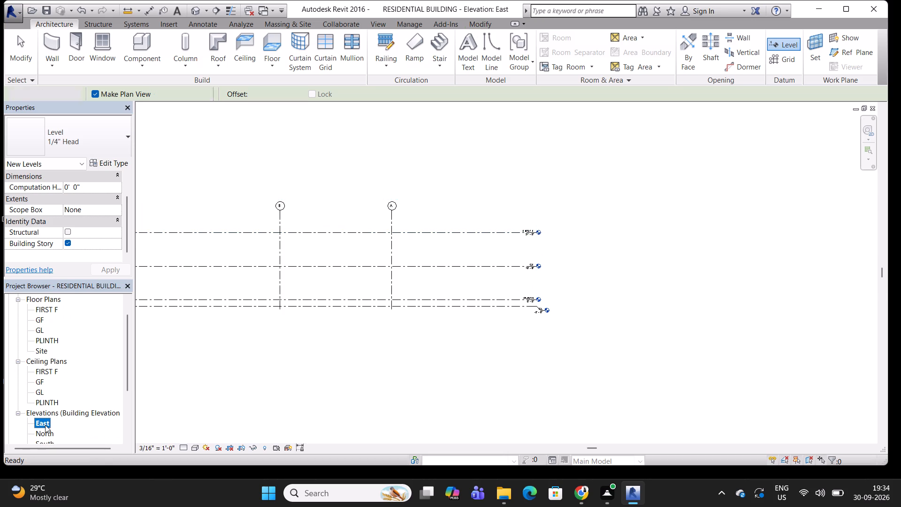
double_click(47, 339)
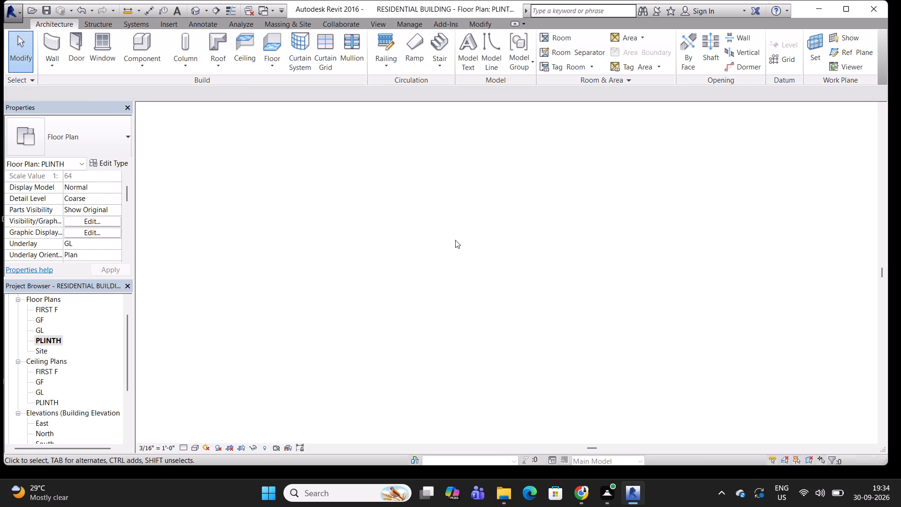
Move both vertical grid lines down together so they cross the two horizontal grid lines.
scroll(375, 281, down, 4)
middle_drag(469, 262, 421, 277)
scroll(408, 288, up, 5)
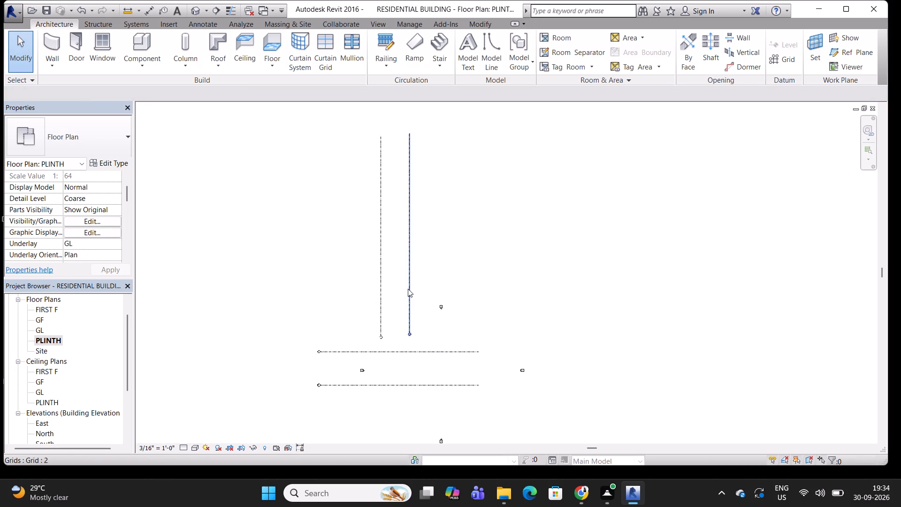
drag(431, 320, 355, 354)
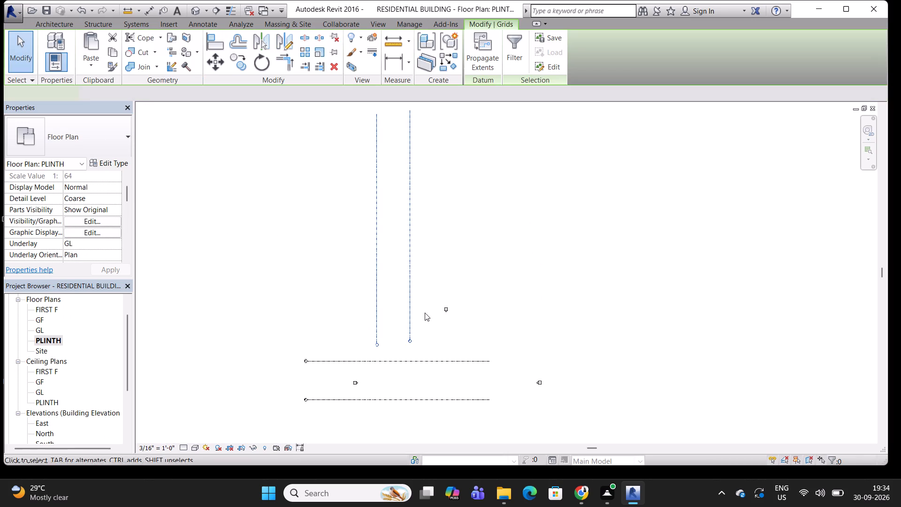
scroll(435, 270, down, 3)
drag(421, 230, 420, 276)
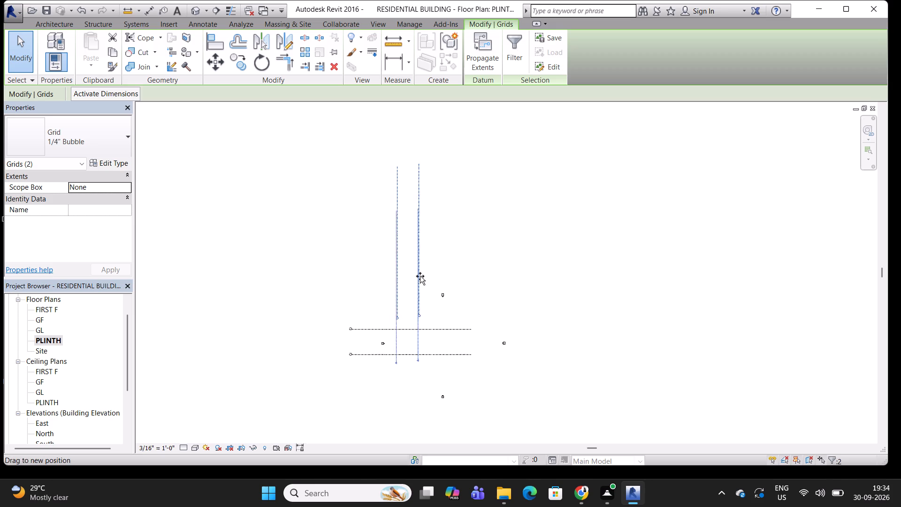
drag(420, 276, 421, 299)
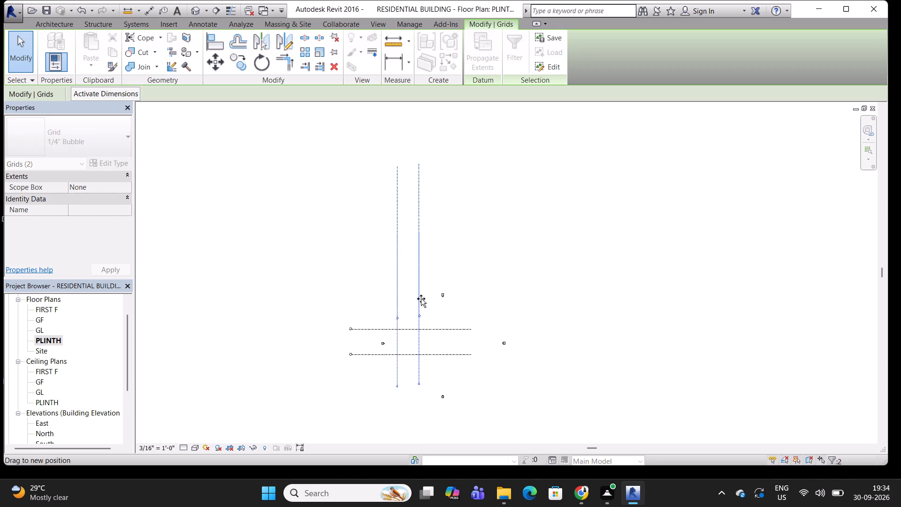
drag(421, 299, 422, 307)
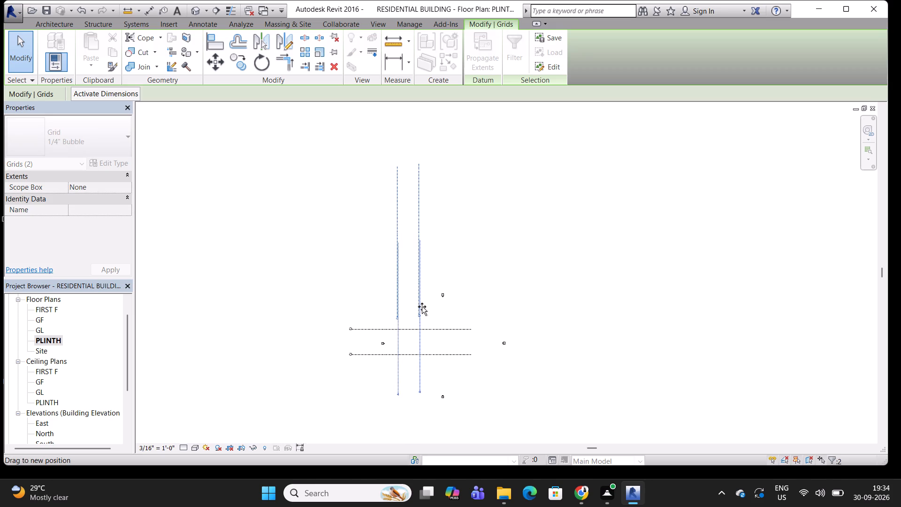
drag(422, 307, 426, 323)
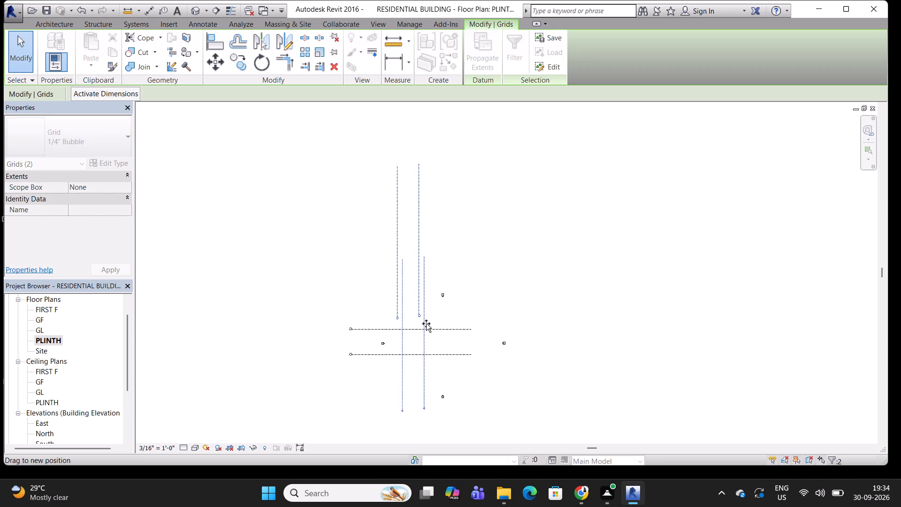
drag(426, 323, 426, 324)
scroll(410, 347, up, 5)
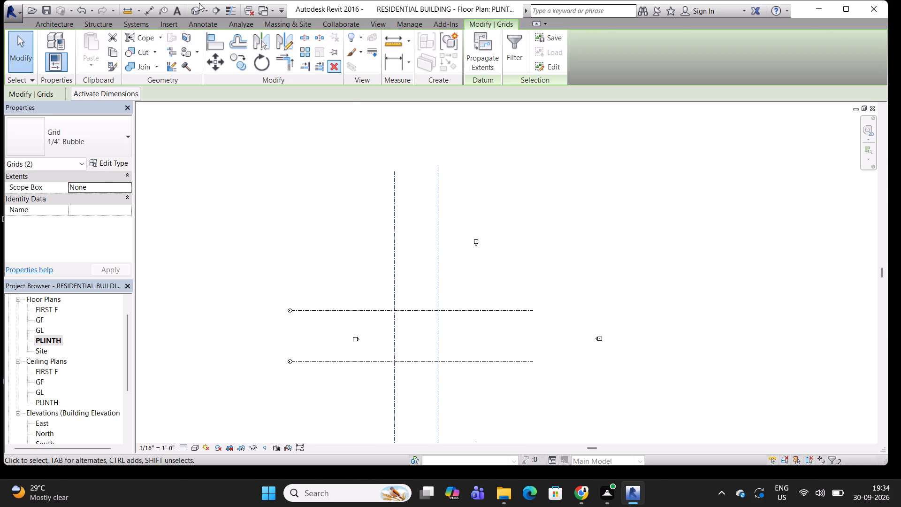
Turn all snaps off in the project's snap settings.
key(Escape)
key(Escape)
key(Escape)
key(Escape)
click(409, 27)
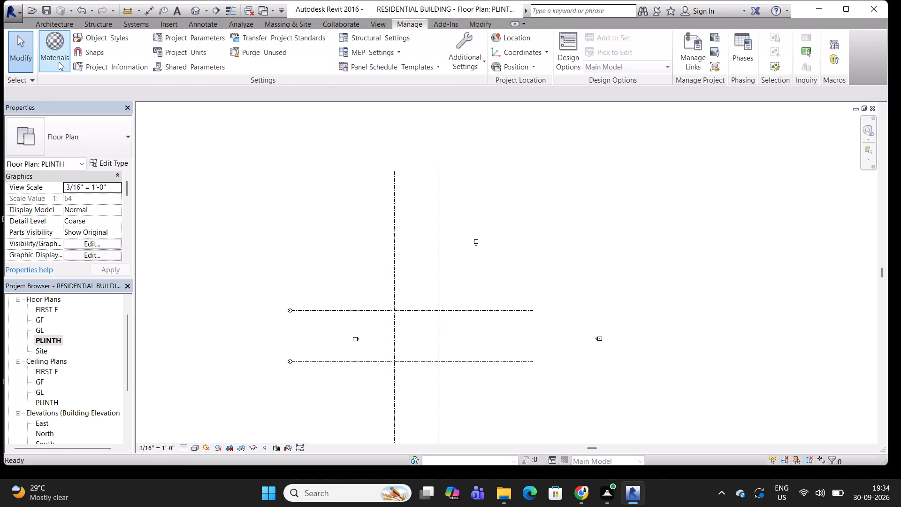
click(95, 51)
click(338, 64)
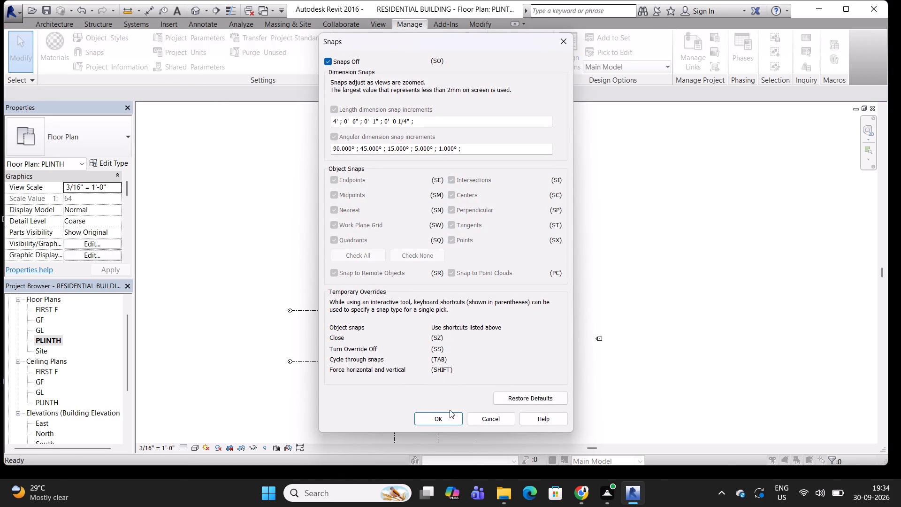
click(431, 420)
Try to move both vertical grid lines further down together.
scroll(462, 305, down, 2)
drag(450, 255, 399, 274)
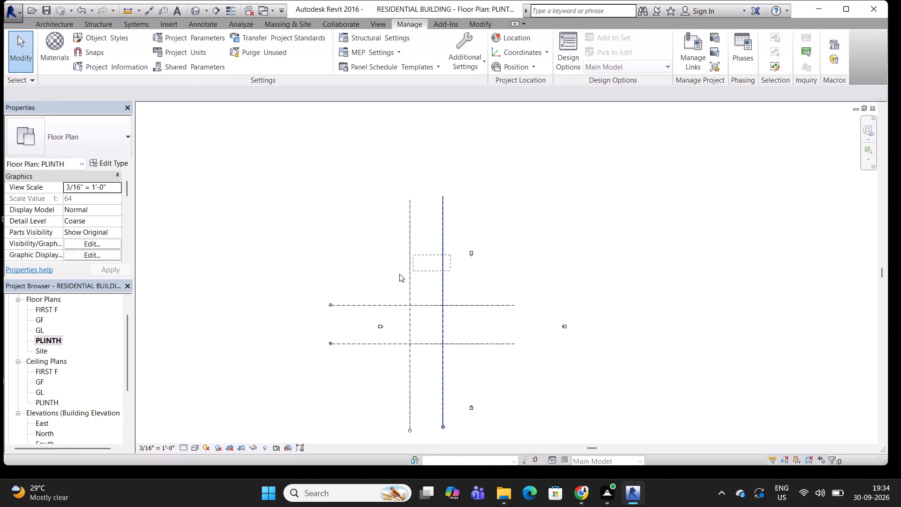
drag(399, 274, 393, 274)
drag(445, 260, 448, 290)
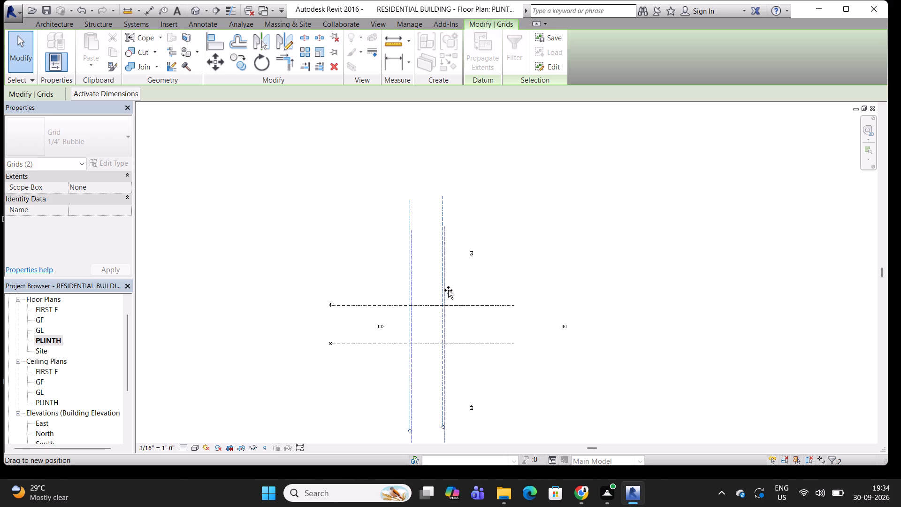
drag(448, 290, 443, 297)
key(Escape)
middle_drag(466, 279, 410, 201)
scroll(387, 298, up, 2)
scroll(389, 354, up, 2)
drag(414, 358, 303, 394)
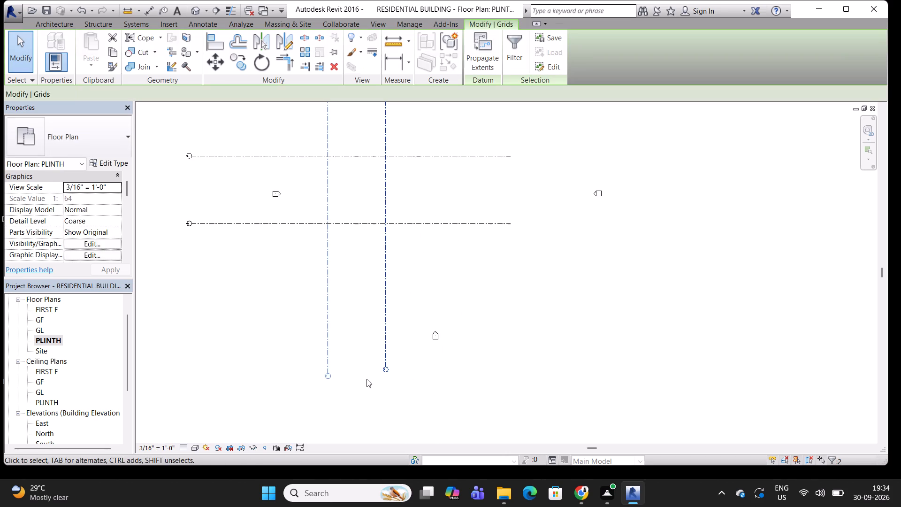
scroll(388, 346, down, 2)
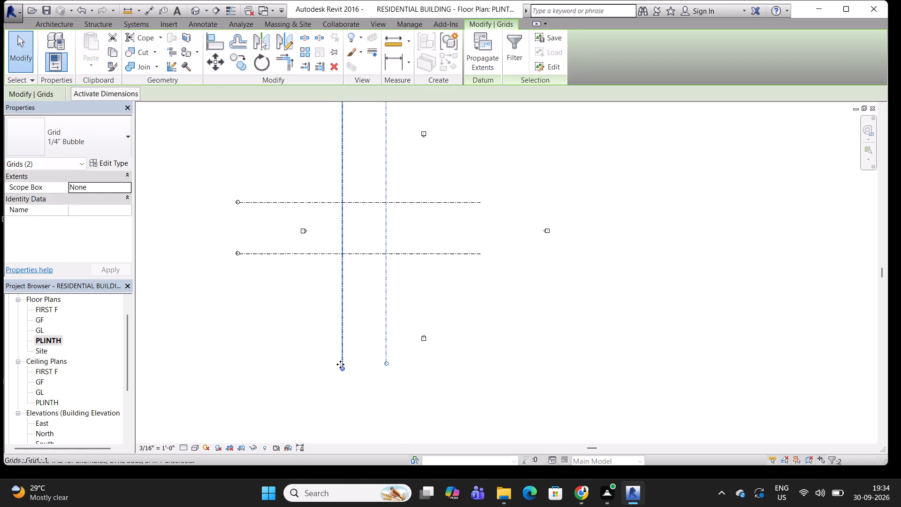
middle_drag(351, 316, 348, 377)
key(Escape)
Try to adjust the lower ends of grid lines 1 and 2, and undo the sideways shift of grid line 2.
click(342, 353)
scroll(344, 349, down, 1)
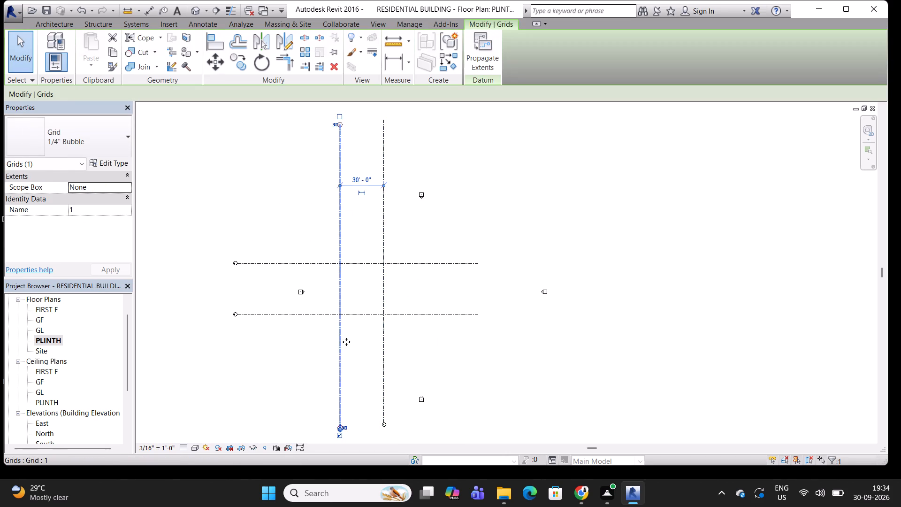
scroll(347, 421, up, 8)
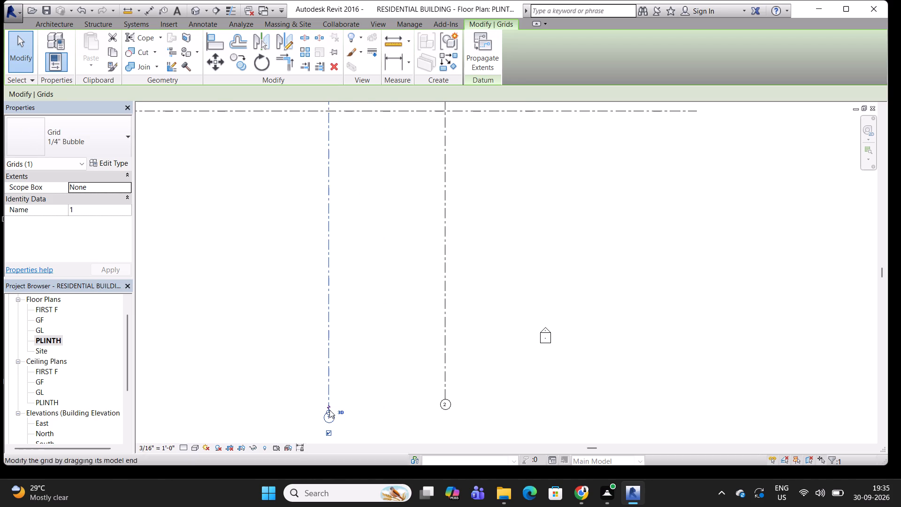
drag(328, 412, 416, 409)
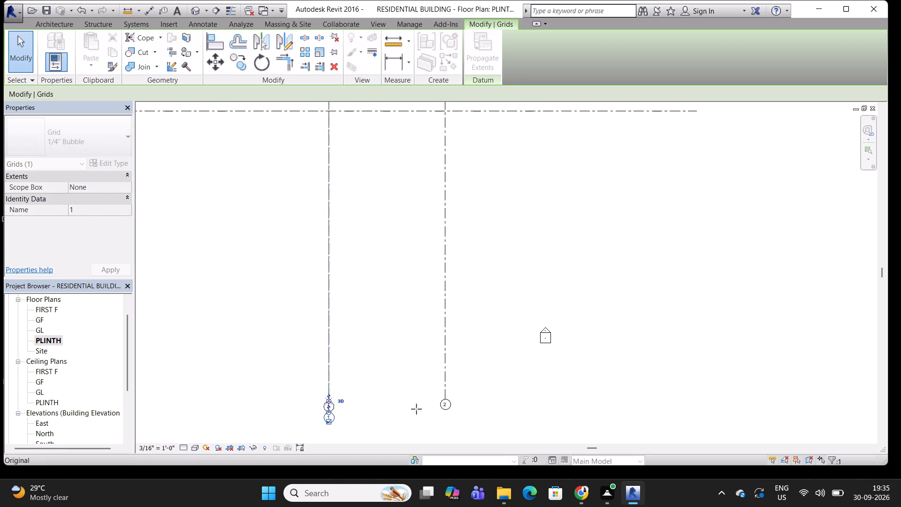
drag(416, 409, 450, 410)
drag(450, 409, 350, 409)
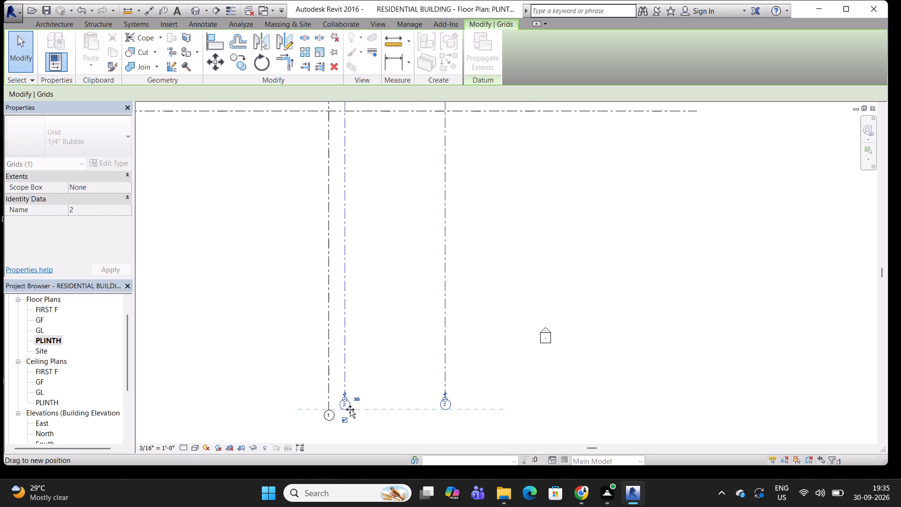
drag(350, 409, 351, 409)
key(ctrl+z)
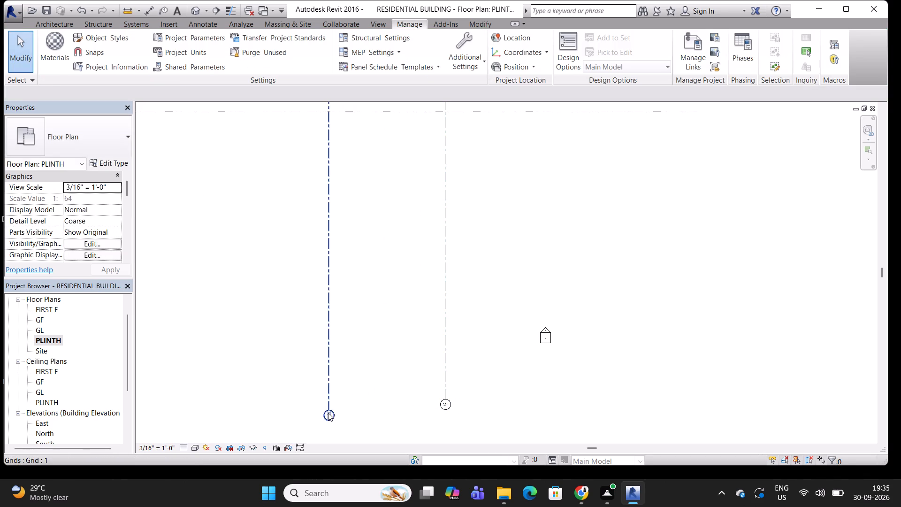
Shorten the lower ends of grid lines 1 and 2 so both bubbles align just below the lower horizontal grid line.
click(328, 413)
drag(328, 409, 327, 207)
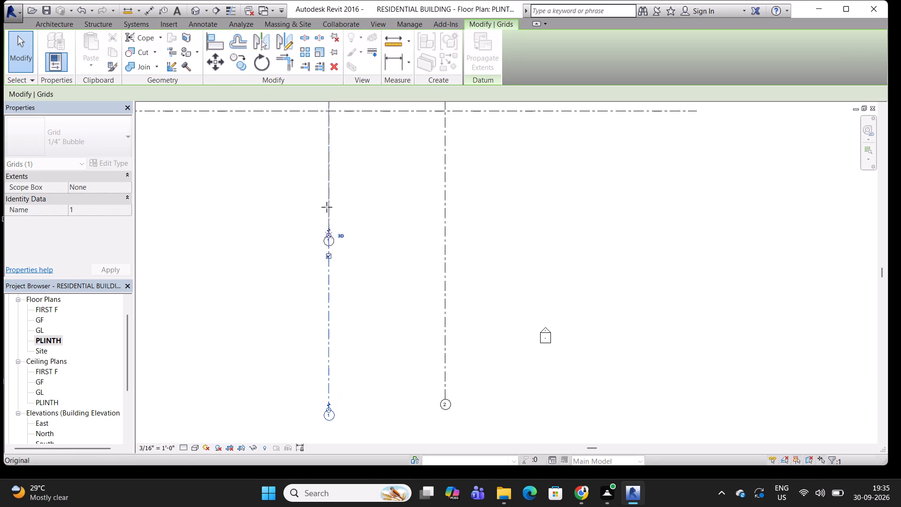
drag(327, 207, 328, 148)
click(444, 330)
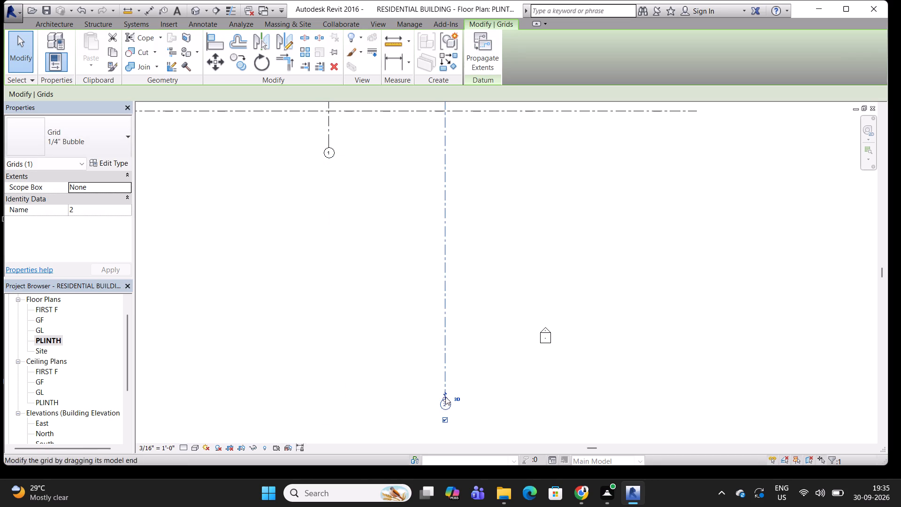
drag(445, 397, 443, 226)
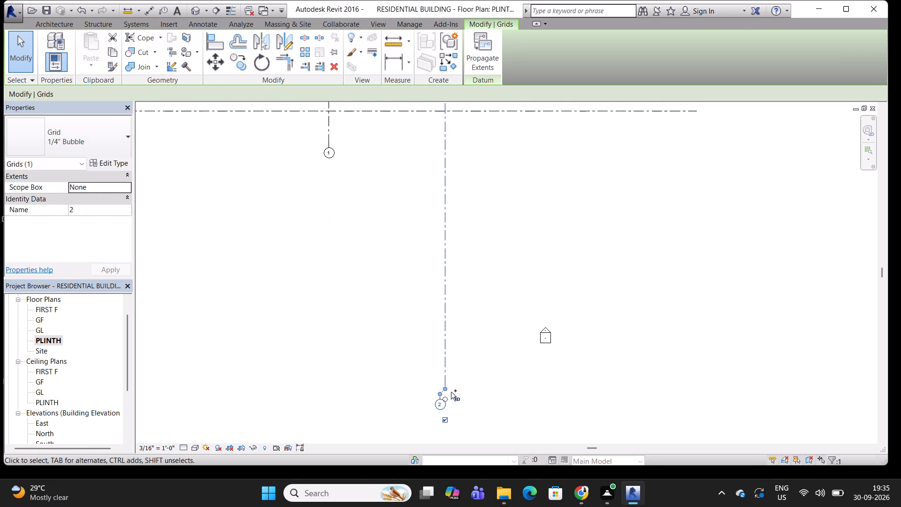
key(ctrl+z)
click(447, 385)
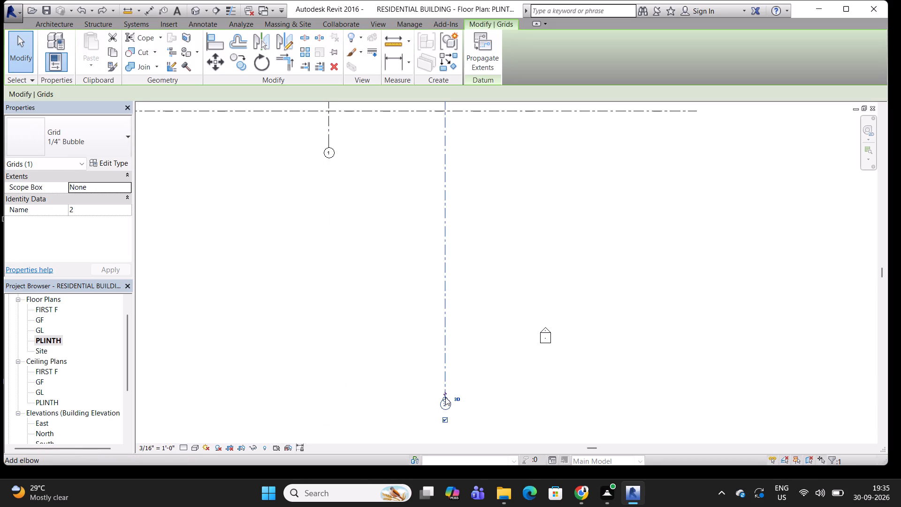
drag(445, 399, 446, 161)
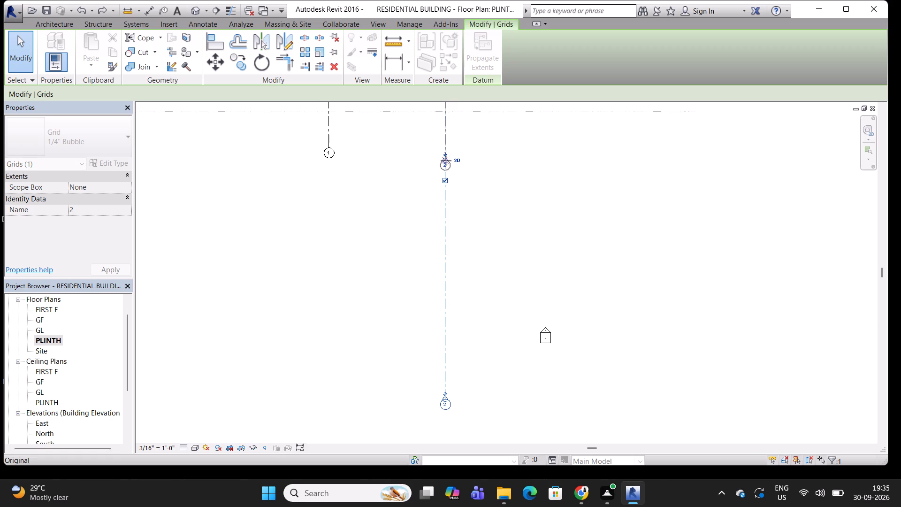
drag(446, 161, 447, 148)
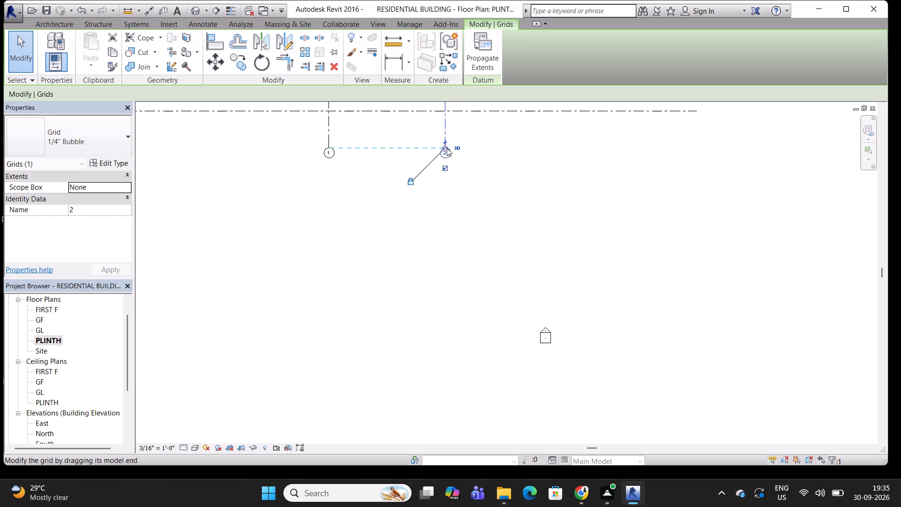
Show the bubble at the upper end of grid line 2 and switch that end to 2D extents.
scroll(447, 167, down, 4)
middle_drag(452, 165, 395, 289)
scroll(380, 277, up, 6)
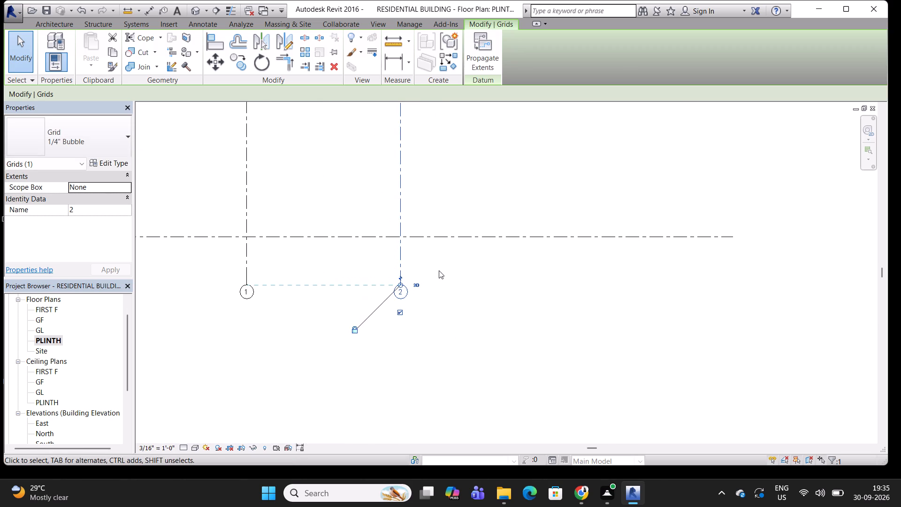
scroll(439, 270, down, 5)
middle_drag(455, 189, 419, 355)
scroll(423, 303, down, 5)
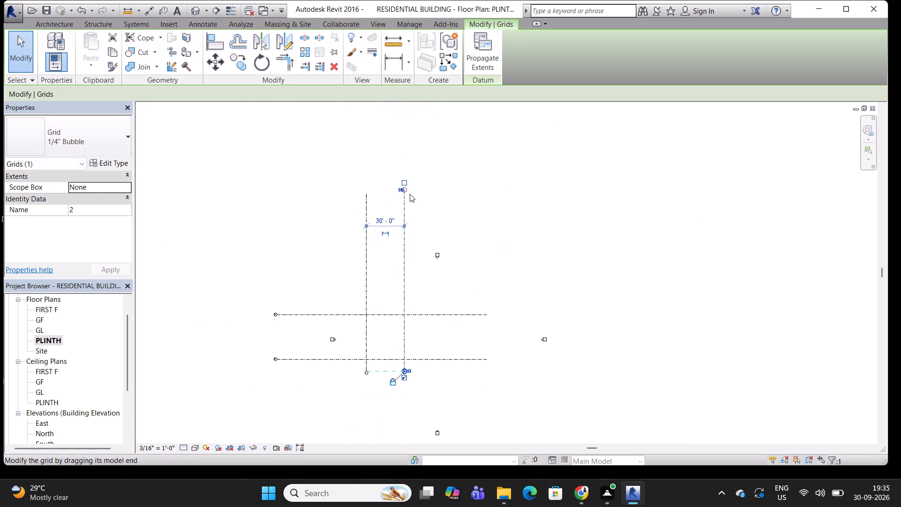
drag(405, 182, 406, 214)
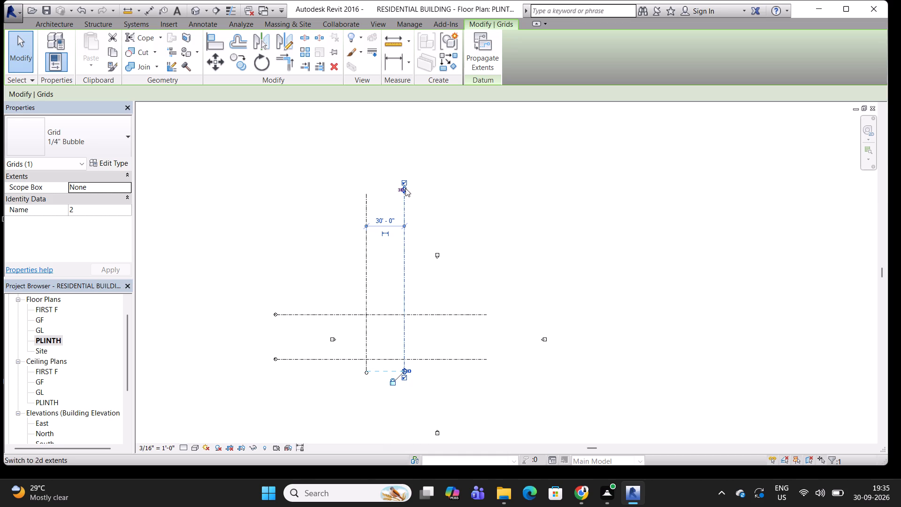
drag(405, 188, 407, 227)
Shorten the upper end of grid line 2 to just above the upper horizontal grid line.
scroll(406, 190, up, 8)
drag(404, 187, 412, 251)
scroll(412, 249, down, 2)
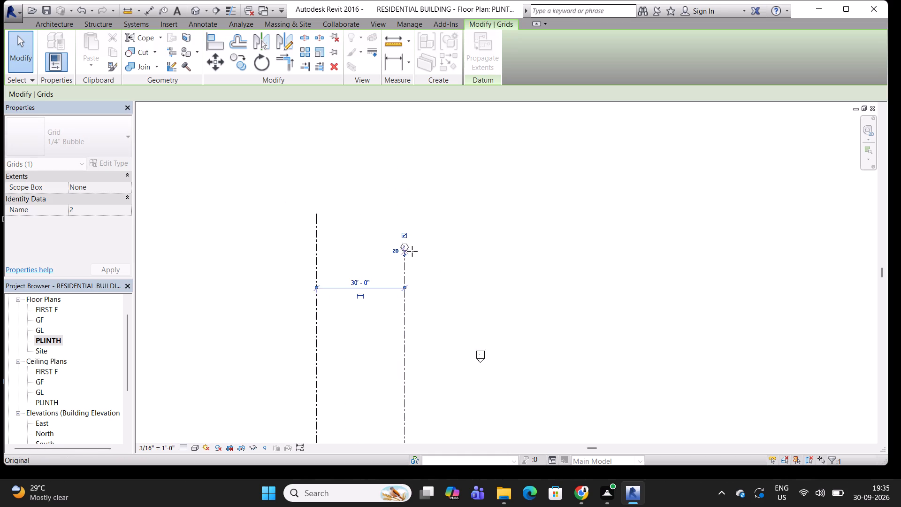
drag(412, 251, 417, 305)
scroll(412, 251, down, 11)
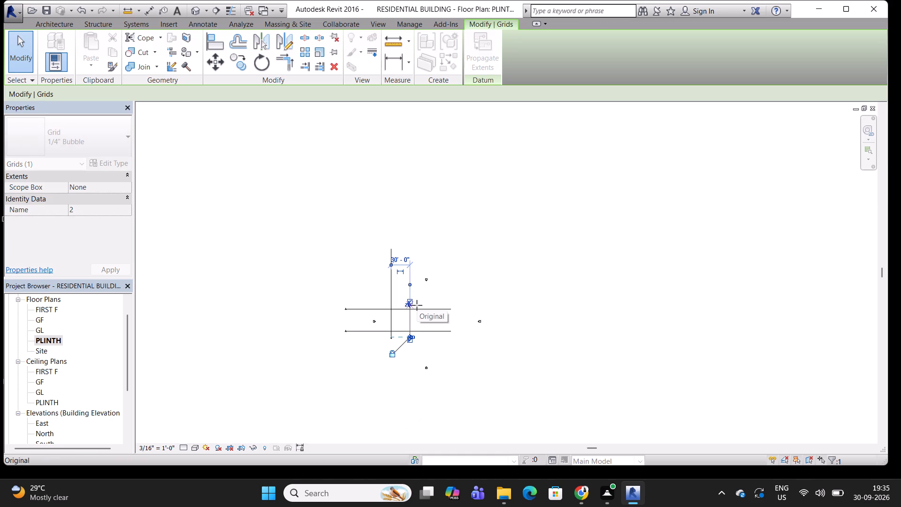
drag(417, 305, 409, 307)
Shorten the upper end of grid line 1 to just above the upper horizontal grid line, near the end of grid line 2.
scroll(417, 305, up, 9)
scroll(355, 233, down, 2)
click(330, 171)
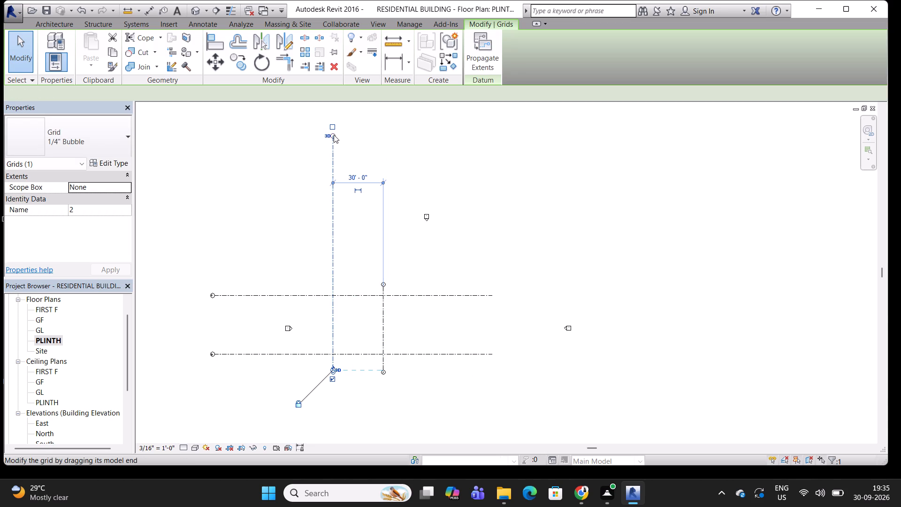
drag(333, 136, 354, 288)
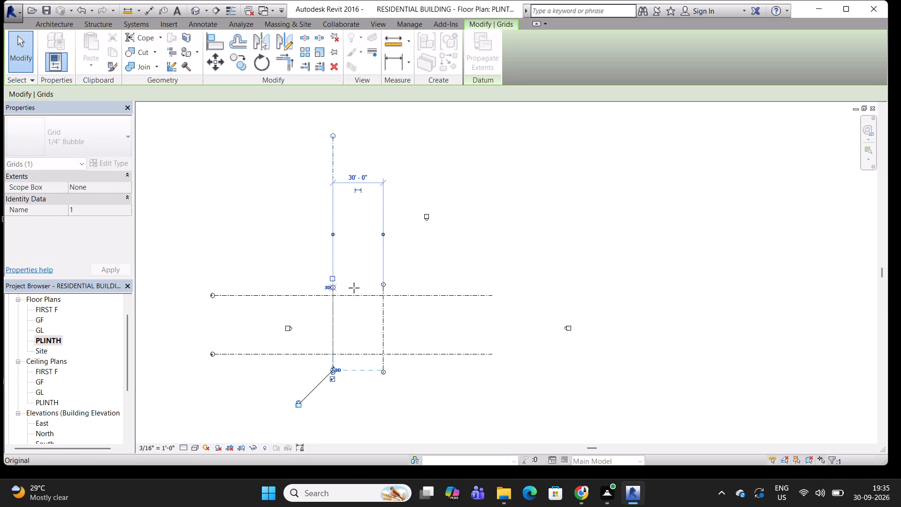
drag(354, 288, 354, 285)
scroll(354, 285, up, 10)
scroll(356, 281, down, 3)
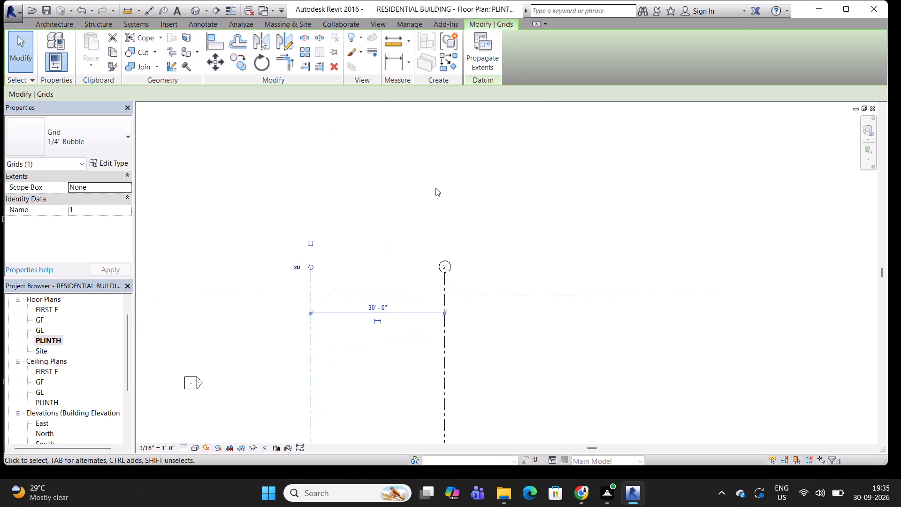
scroll(435, 188, down, 1)
key(Escape)
key(Escape)
key(Escape)
scroll(397, 200, down, 4)
scroll(397, 388, up, 4)
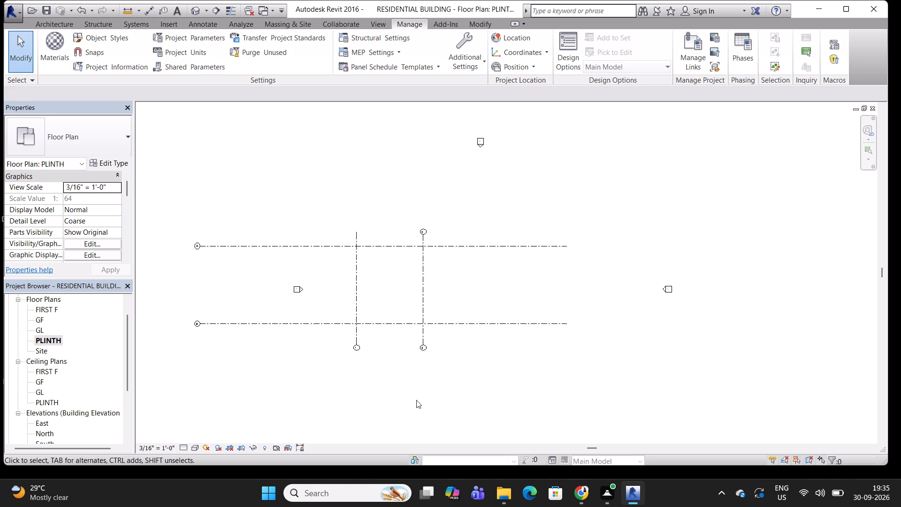
Show the bubble at the upper end of grid line 1.
scroll(434, 330, up, 2)
scroll(313, 278, down, 2)
middle_drag(333, 239, 343, 387)
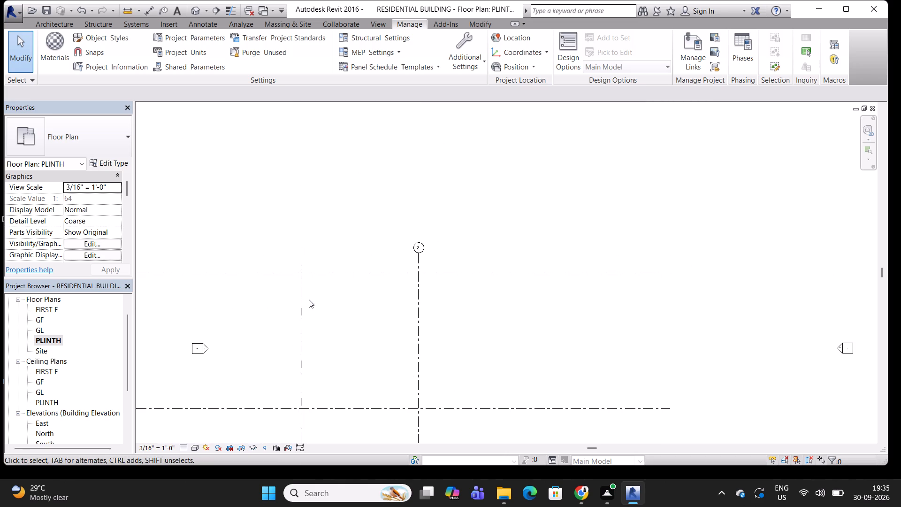
click(304, 299)
click(302, 225)
key(Escape)
key(Escape)
Check the grids and levels in the East elevation, and return to the PLINTH floor plan.
scroll(342, 229, down, 4)
middle_drag(265, 251, 289, 250)
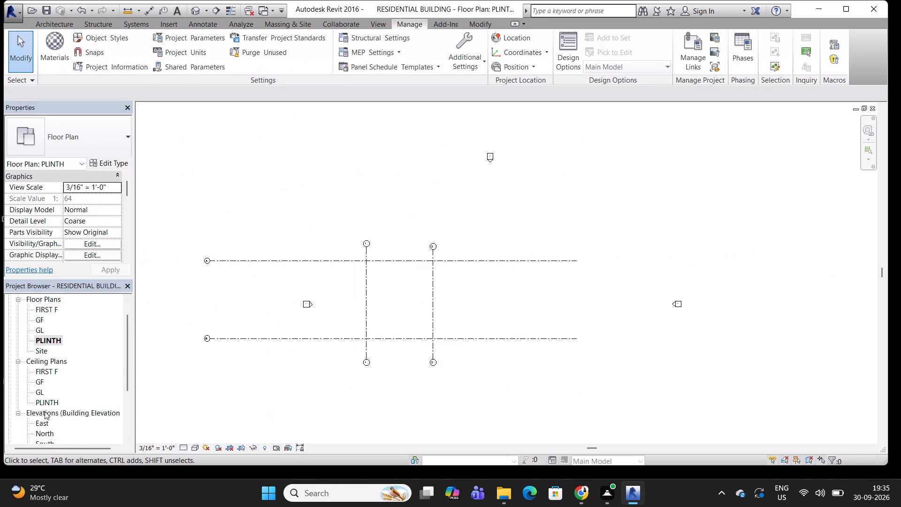
double_click(46, 423)
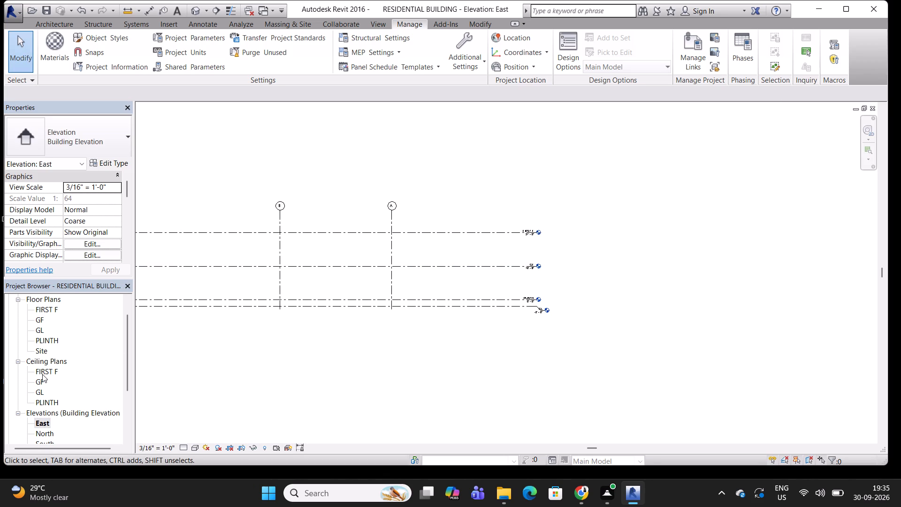
double_click(41, 339)
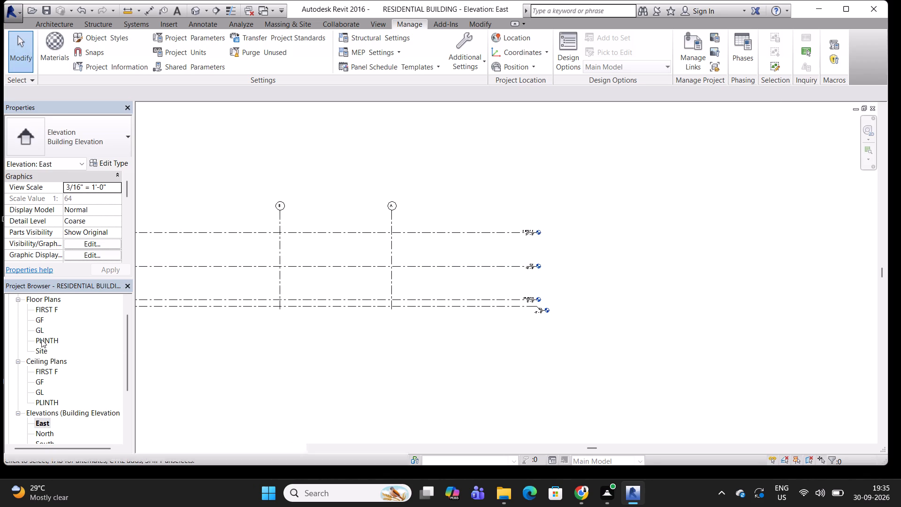
scroll(418, 230, down, 1)
middle_drag(381, 272, 352, 234)
key(Escape)
key(Escape)
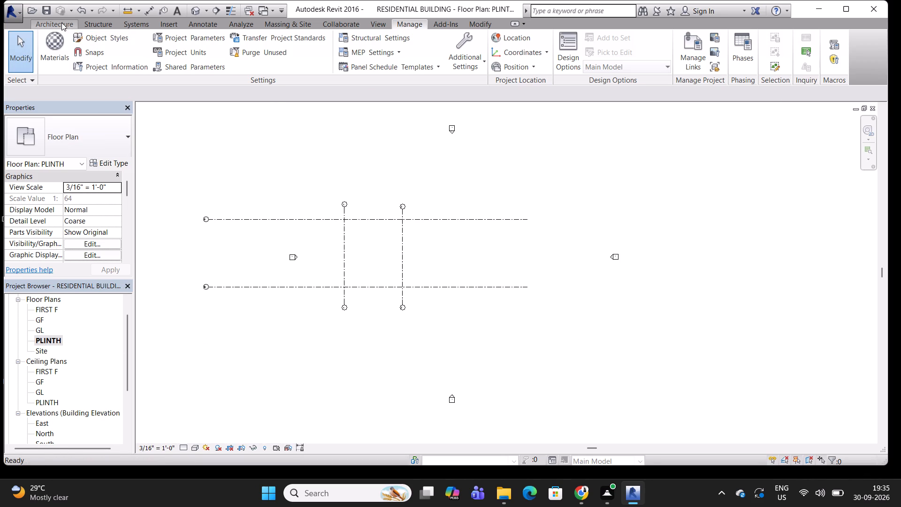
Start the Wall command with the 9" WALL type and set the wall height up to level GF.
click(61, 23)
click(56, 41)
scroll(375, 213, up, 2)
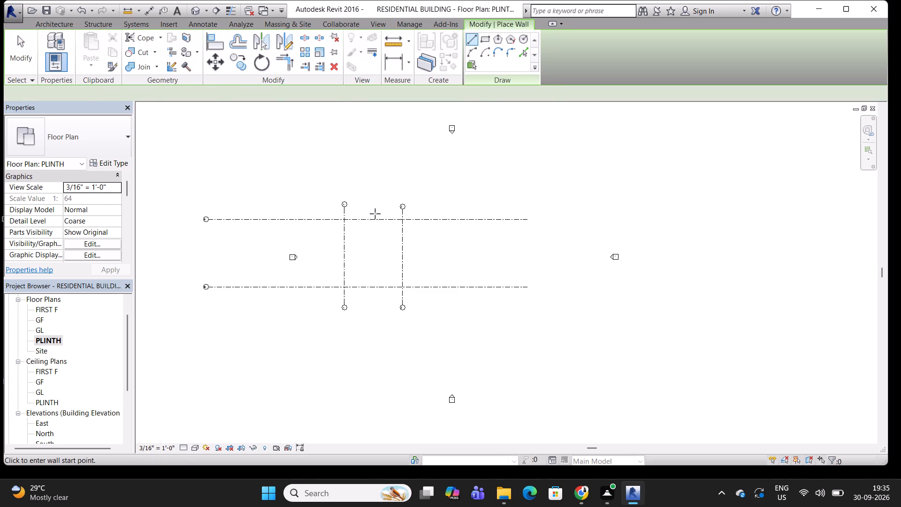
scroll(375, 214, up, 2)
click(156, 96)
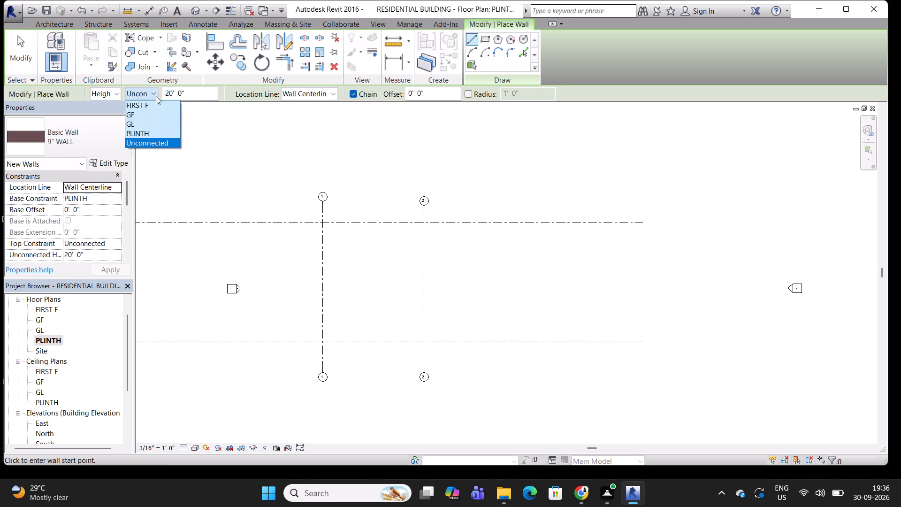
click(138, 116)
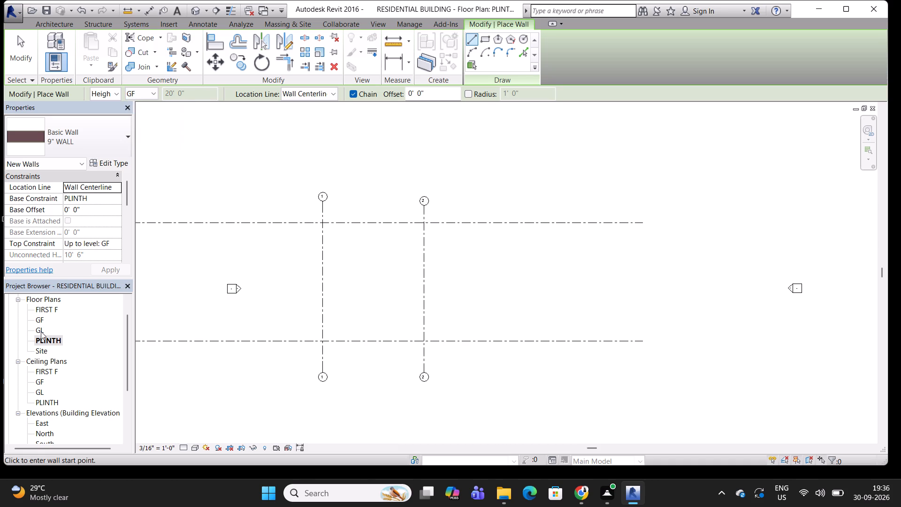
Examine the GF, PLINTH and GL levels in the East elevation.
click(42, 422)
click(43, 421)
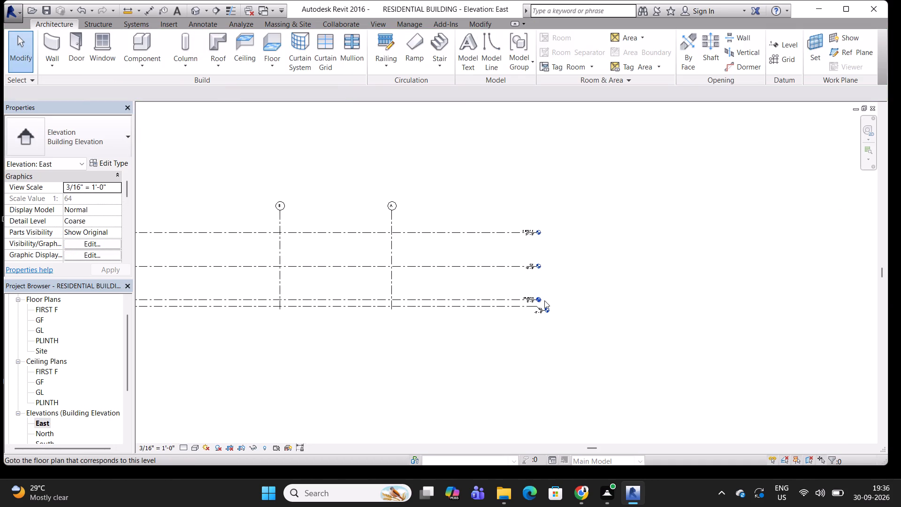
scroll(544, 300, up, 10)
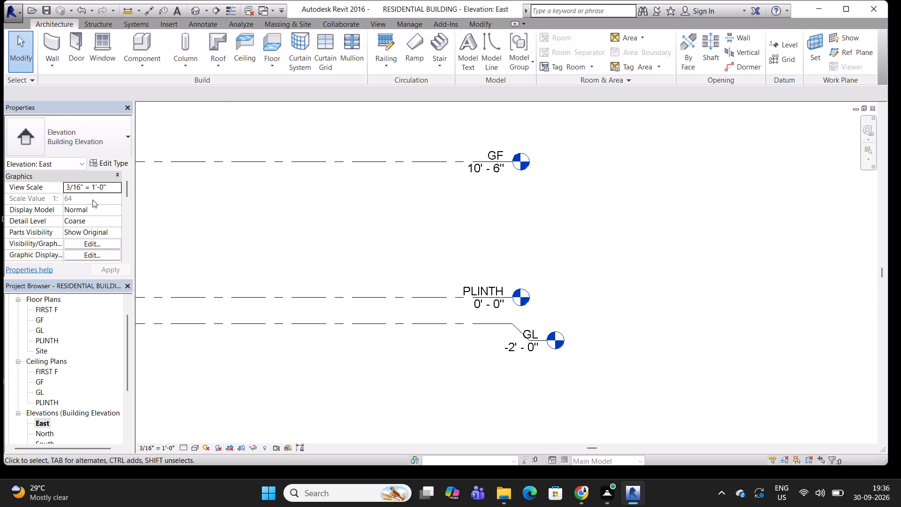
Reopen the PLINTH floor plan and start the Wall command with height up to GF and location line Finish Face: Exterior.
double_click(42, 343)
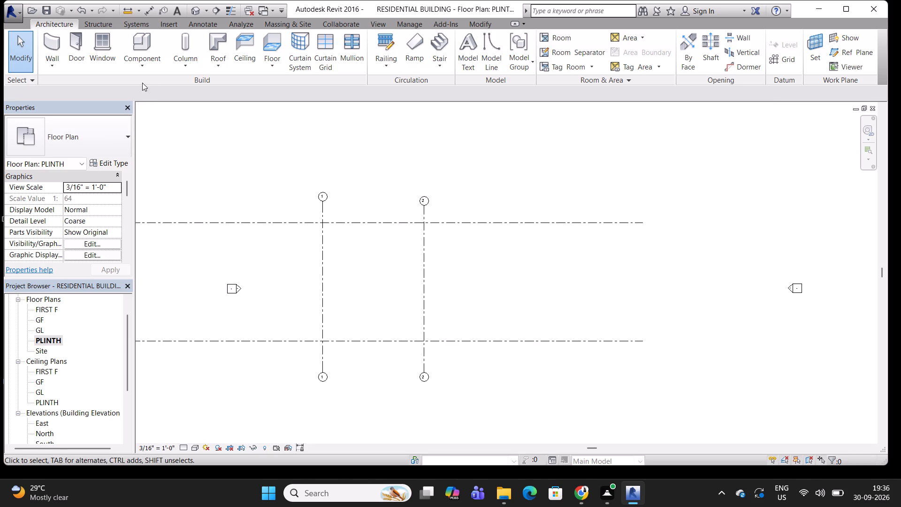
click(57, 39)
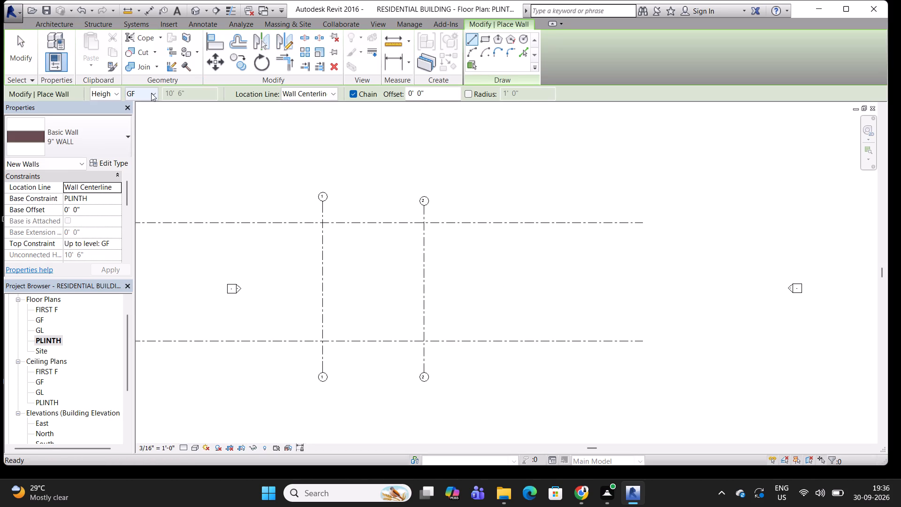
click(151, 93)
click(141, 115)
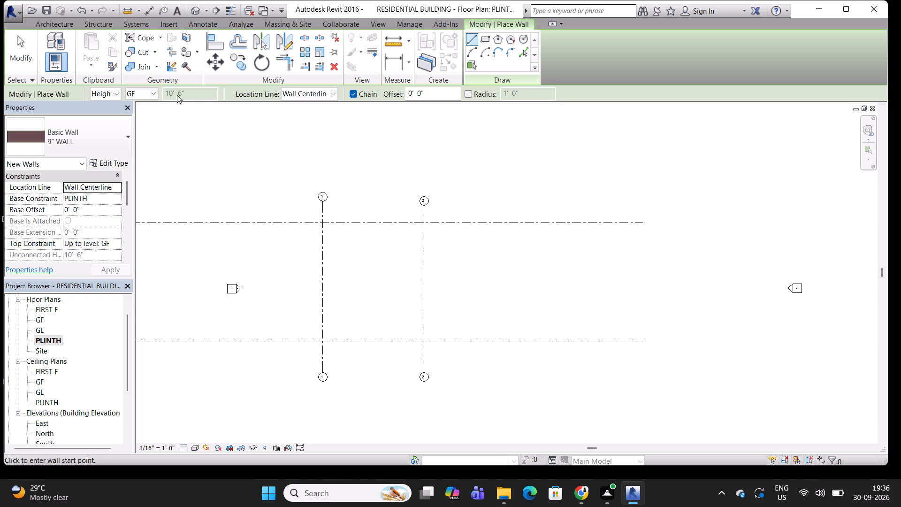
click(331, 91)
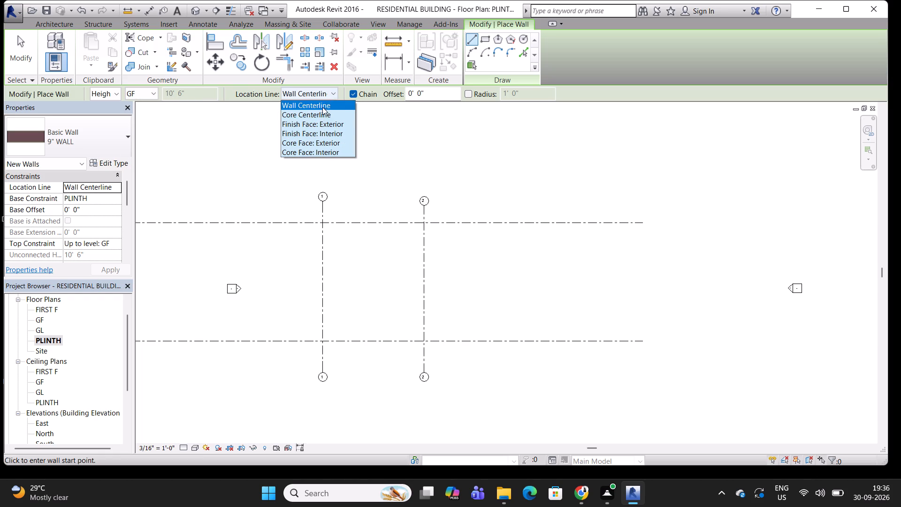
click(319, 121)
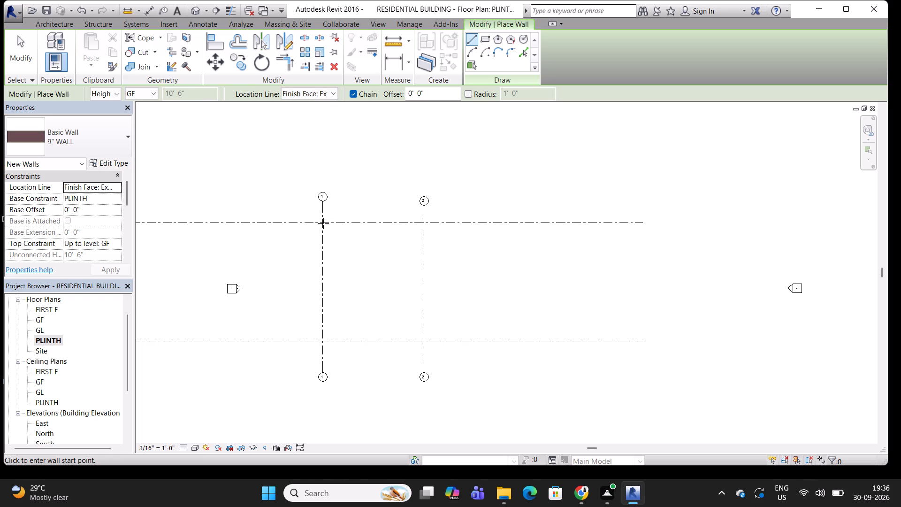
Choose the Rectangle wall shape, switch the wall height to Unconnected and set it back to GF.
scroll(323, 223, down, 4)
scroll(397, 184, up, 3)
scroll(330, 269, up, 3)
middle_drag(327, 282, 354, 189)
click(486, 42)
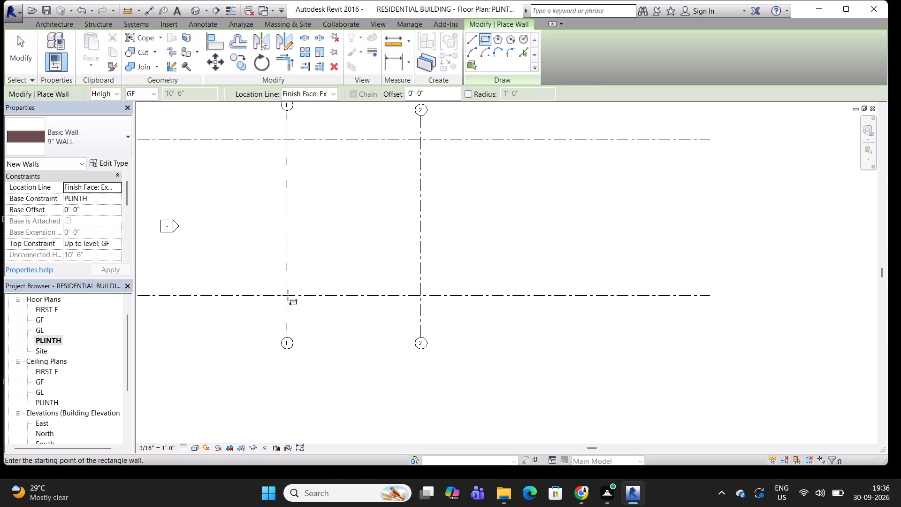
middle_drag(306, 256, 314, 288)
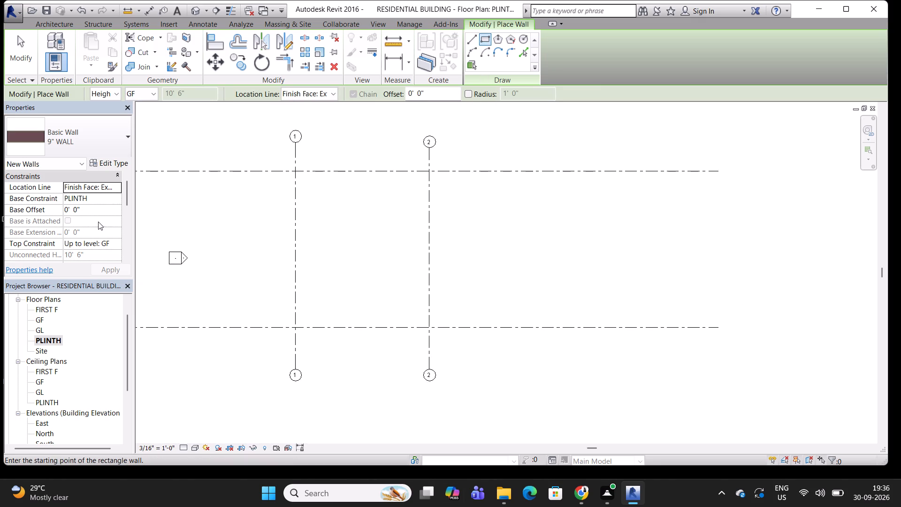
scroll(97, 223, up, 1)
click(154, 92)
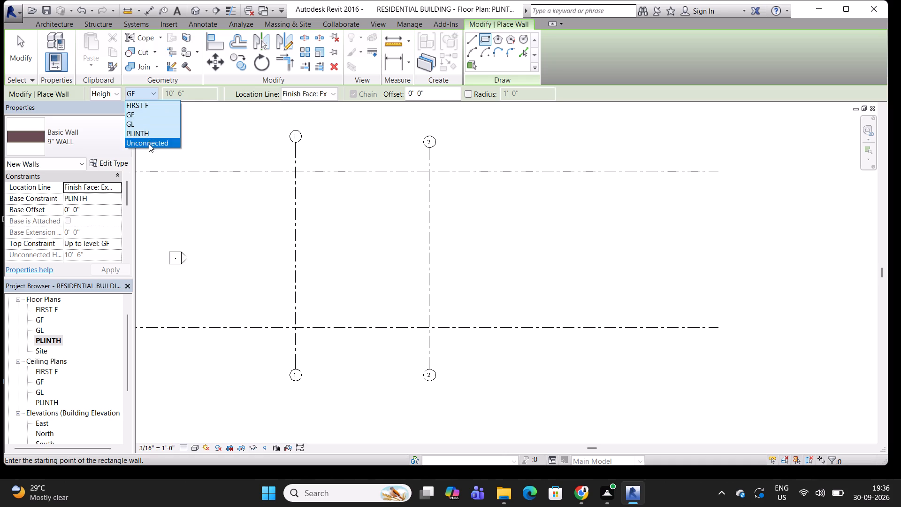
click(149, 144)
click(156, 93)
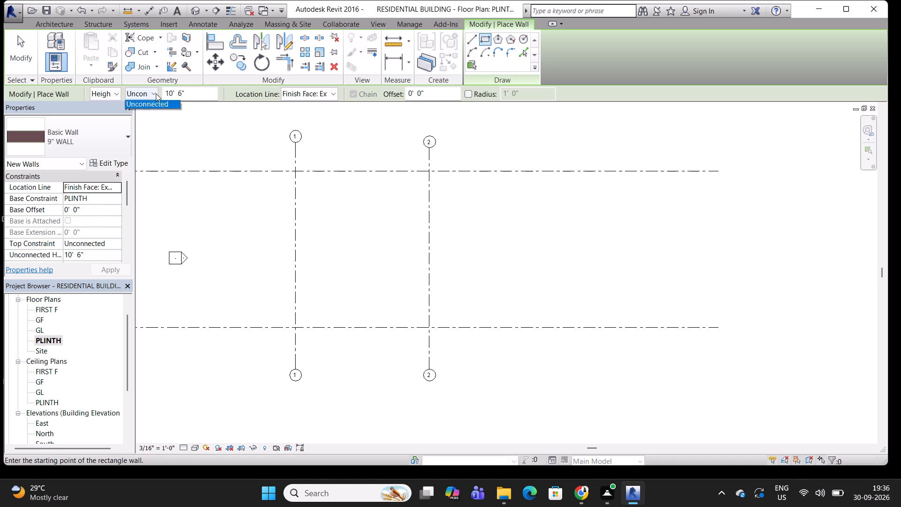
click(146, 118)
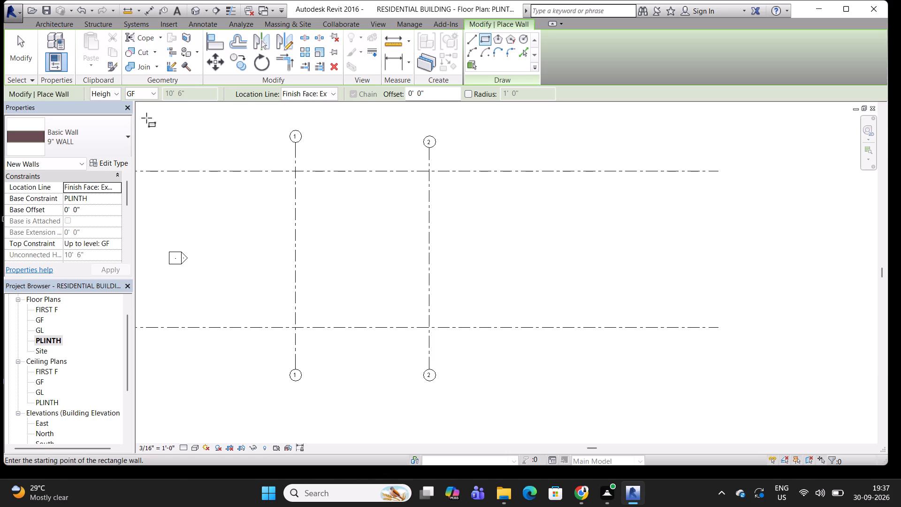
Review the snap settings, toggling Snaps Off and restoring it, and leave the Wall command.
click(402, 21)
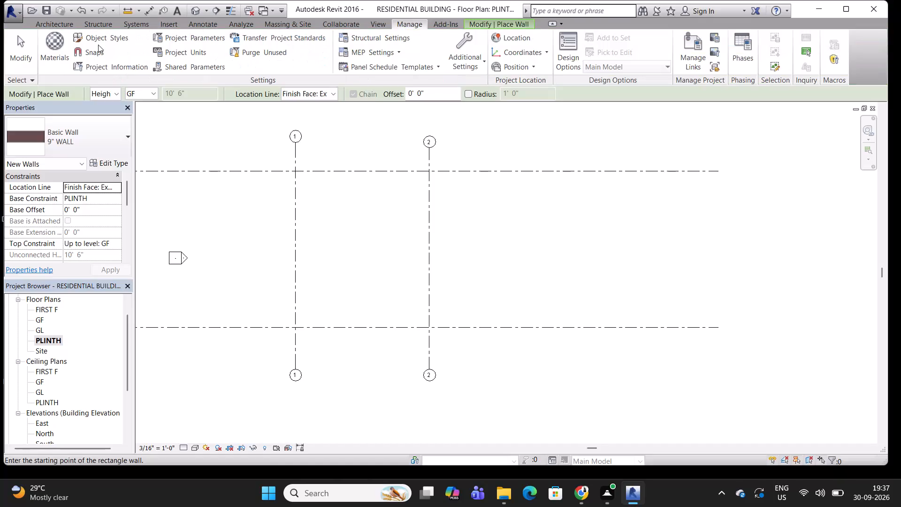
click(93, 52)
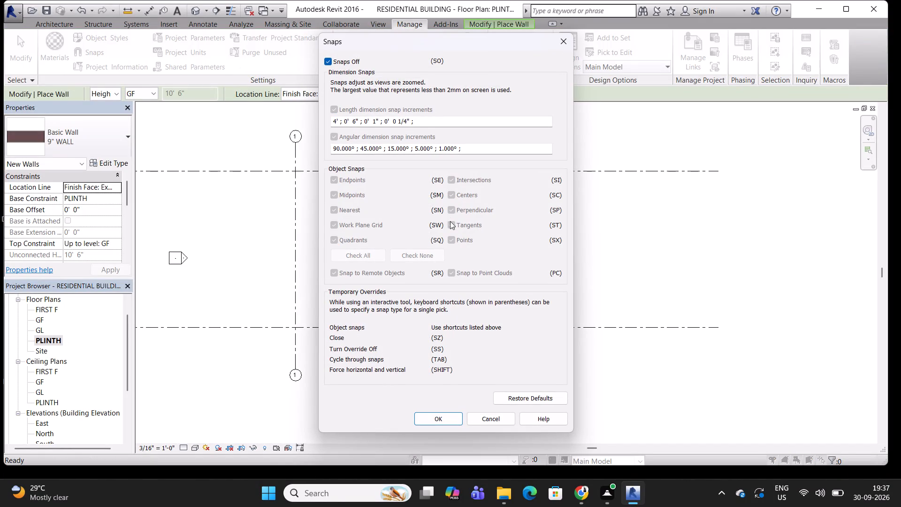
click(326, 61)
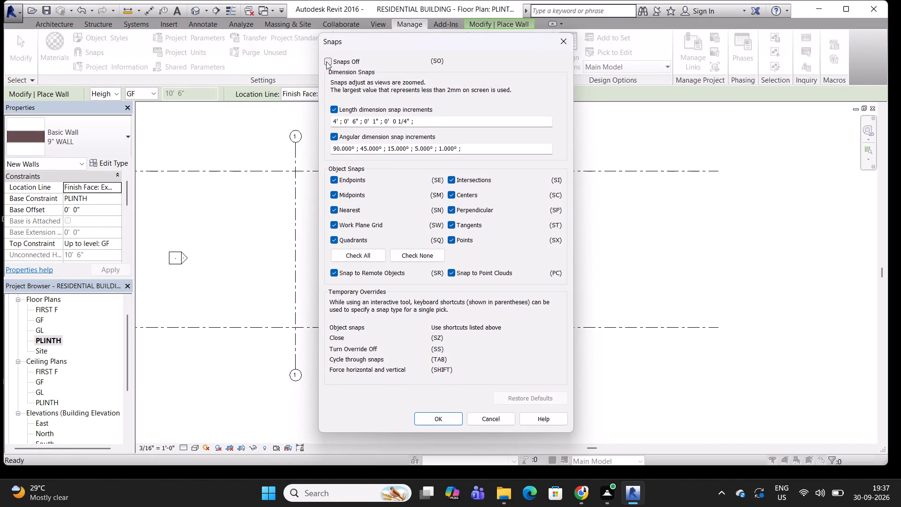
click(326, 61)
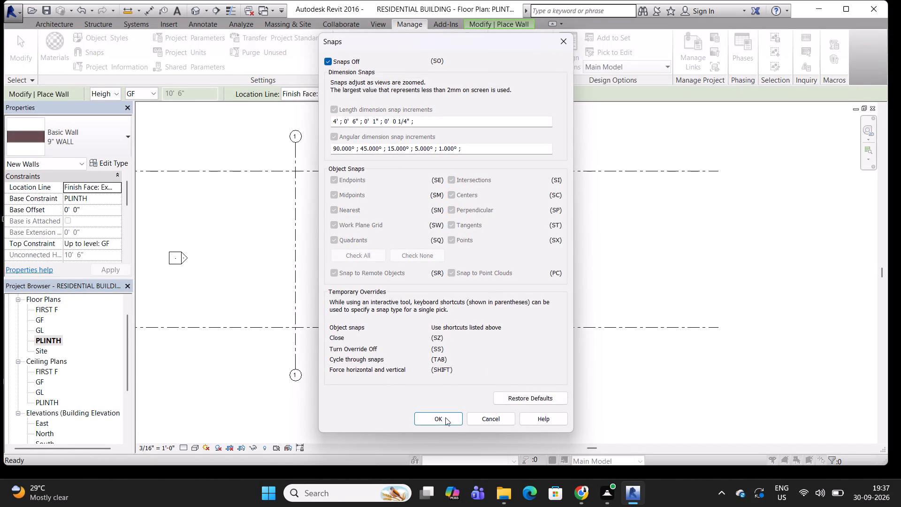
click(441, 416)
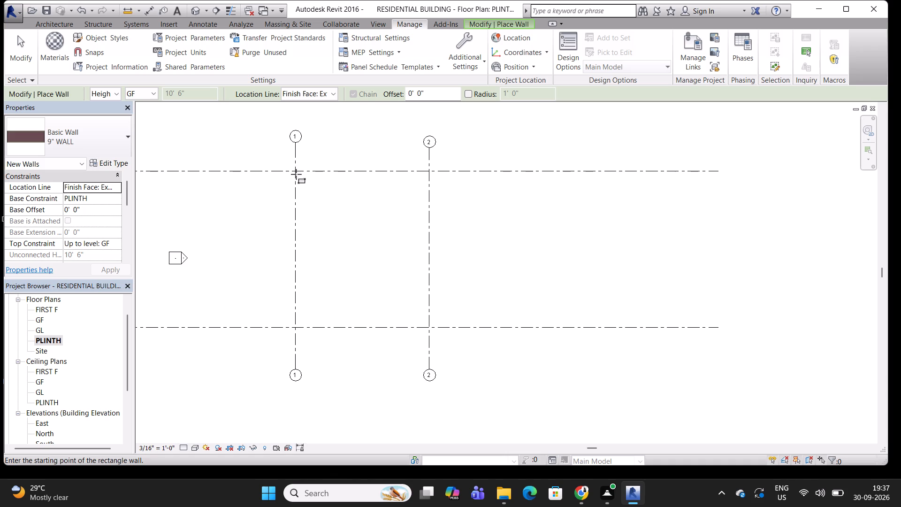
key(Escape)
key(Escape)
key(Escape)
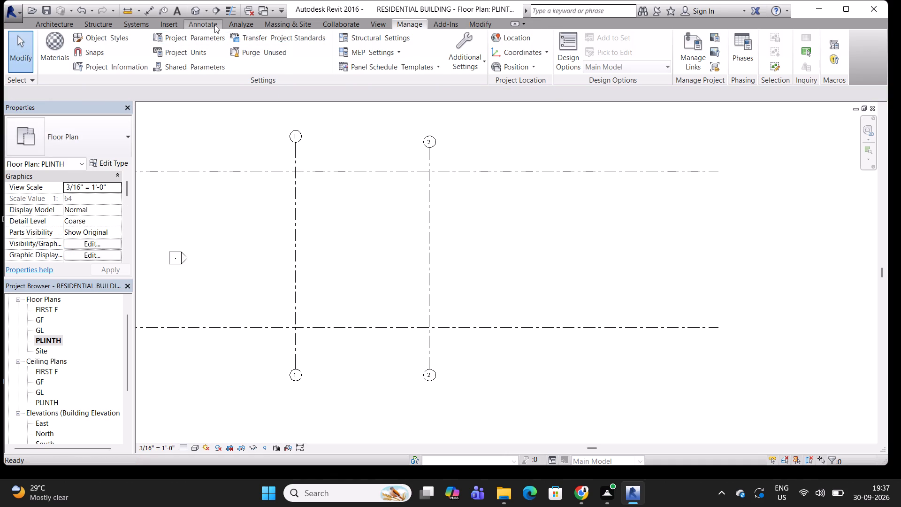
Set the Aligned dimension tool's reference preference to Wall faces and leave the command.
click(215, 24)
click(74, 41)
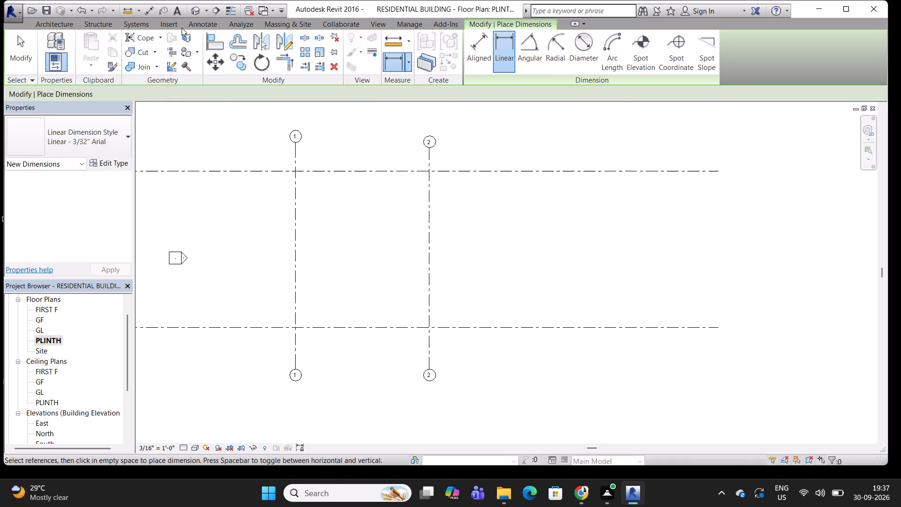
click(483, 41)
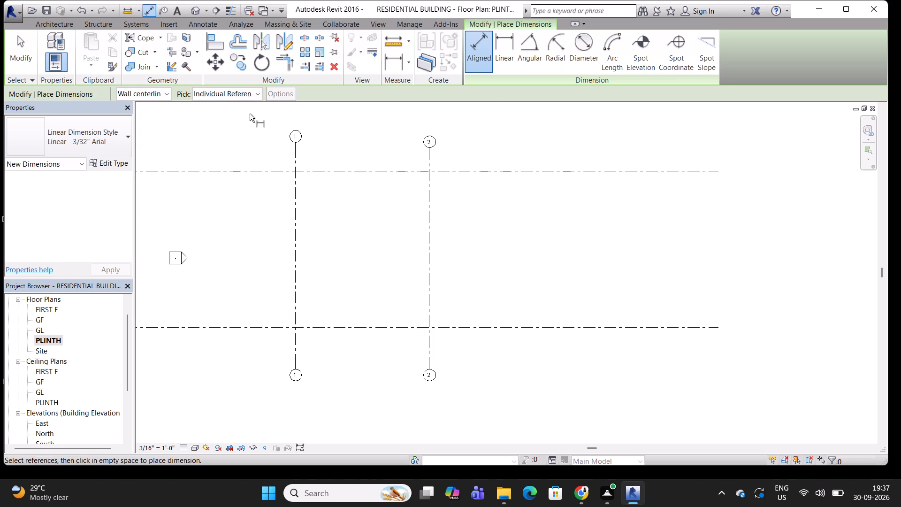
click(258, 91)
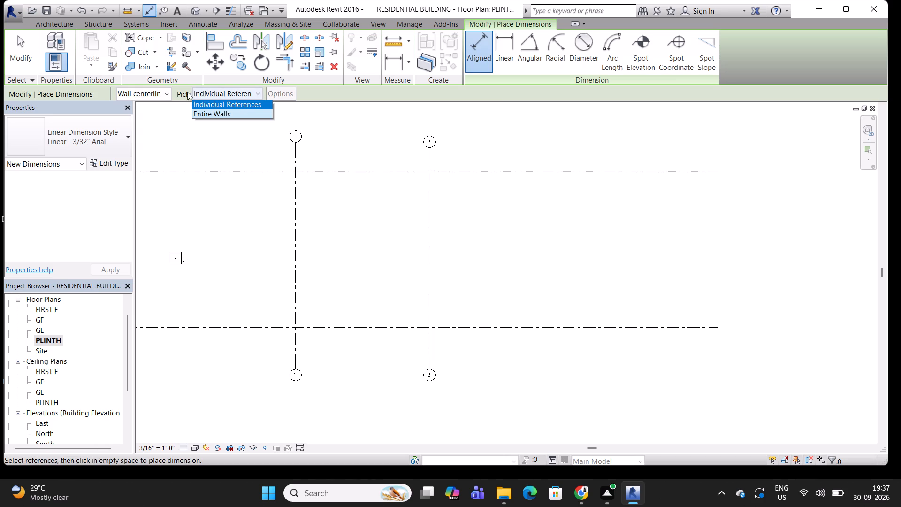
click(164, 92)
click(167, 92)
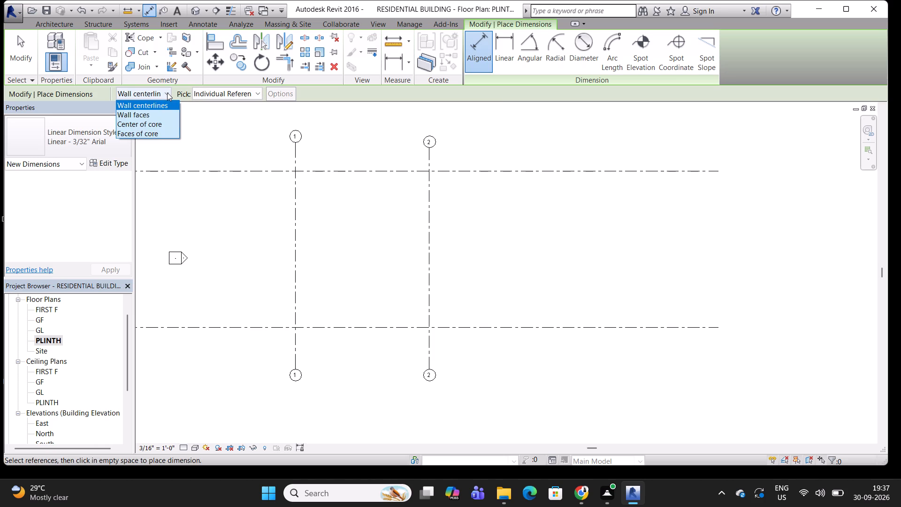
click(151, 114)
key(Escape)
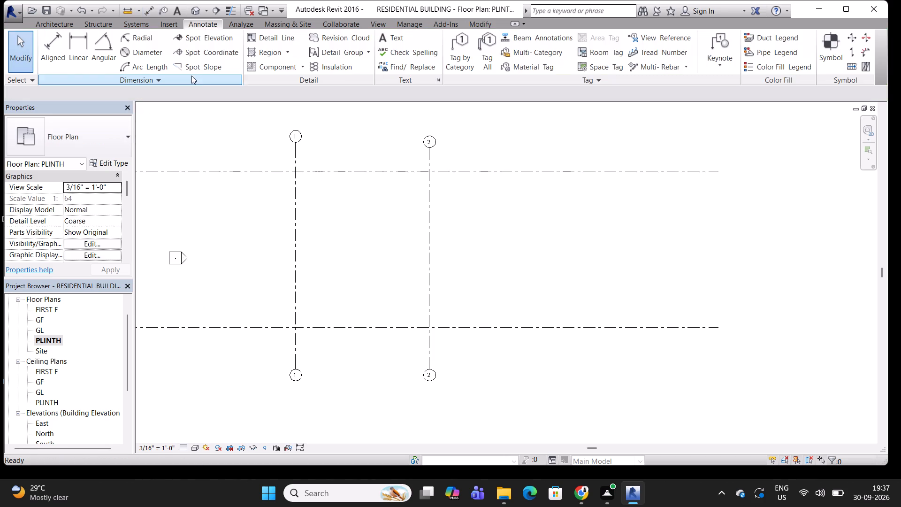
key(Escape)
key(Escape)
key(Escape)
Draw a rectangular 9" WALL enclosure, about 29' by 34', between grids 1 and 2 and the two horizontal grid lines.
click(58, 23)
click(52, 41)
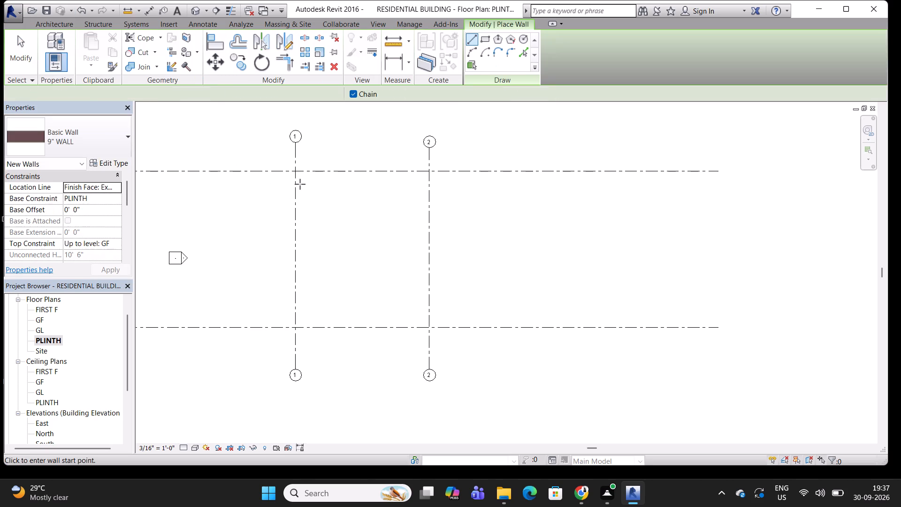
click(484, 38)
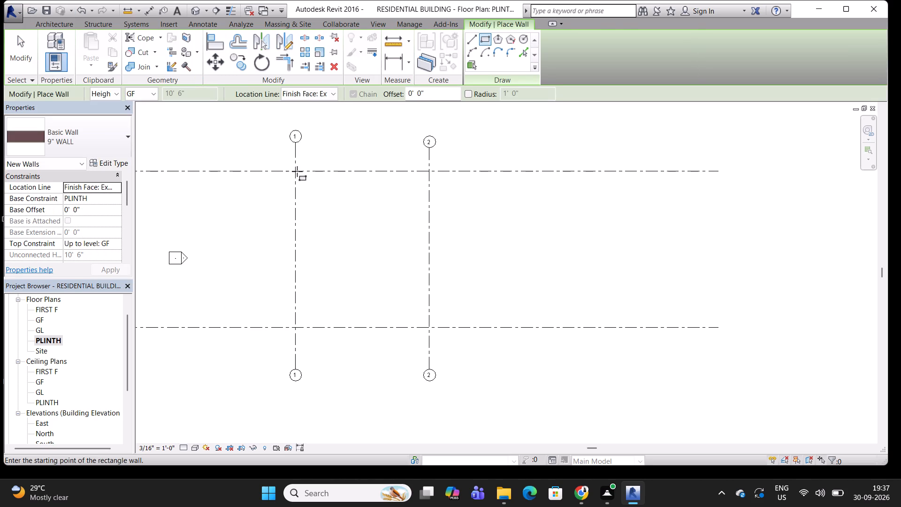
click(295, 170)
scroll(457, 341, up, 3)
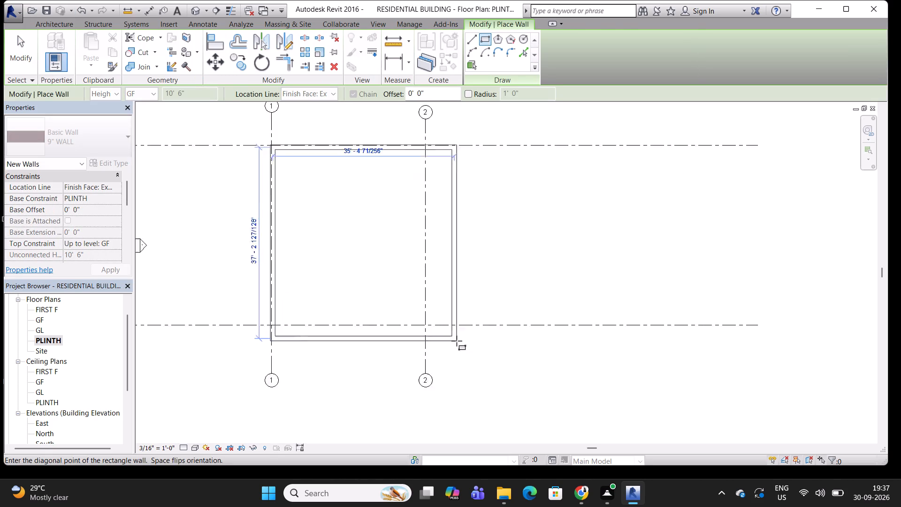
scroll(457, 341, up, 2)
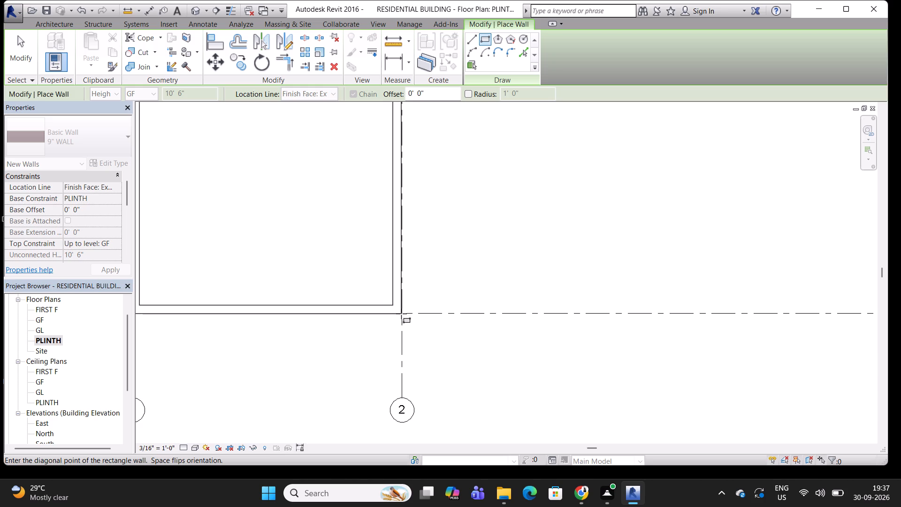
click(401, 314)
scroll(465, 291, down, 5)
middle_drag(477, 278, 410, 292)
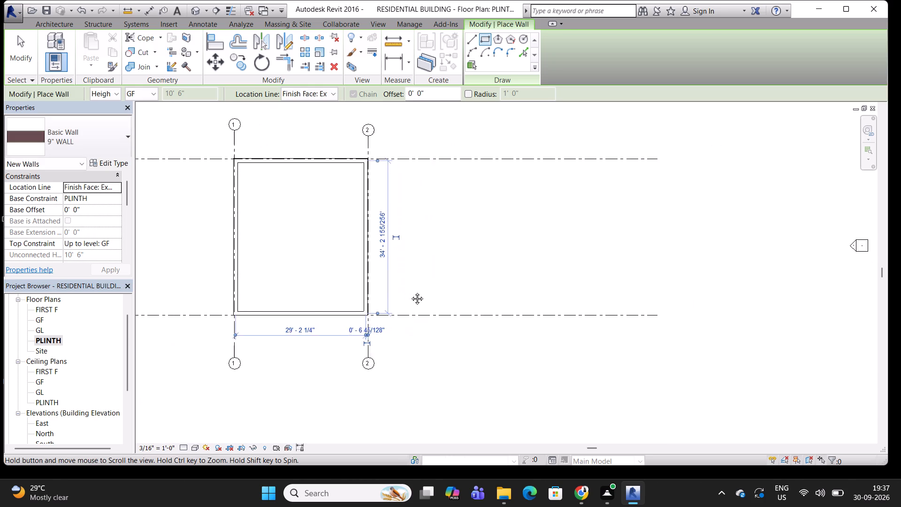
middle_drag(410, 292, 445, 289)
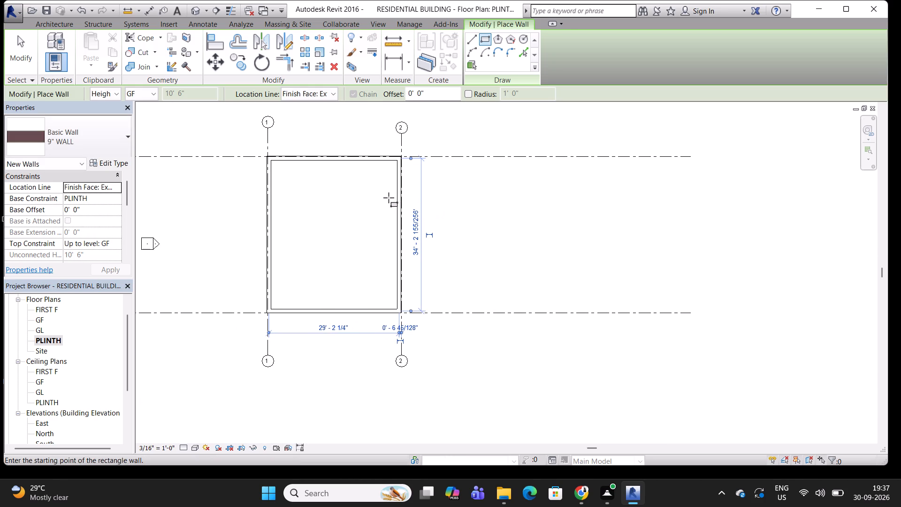
key(Escape)
key(Escape)
key(Escape)
key(Escape)
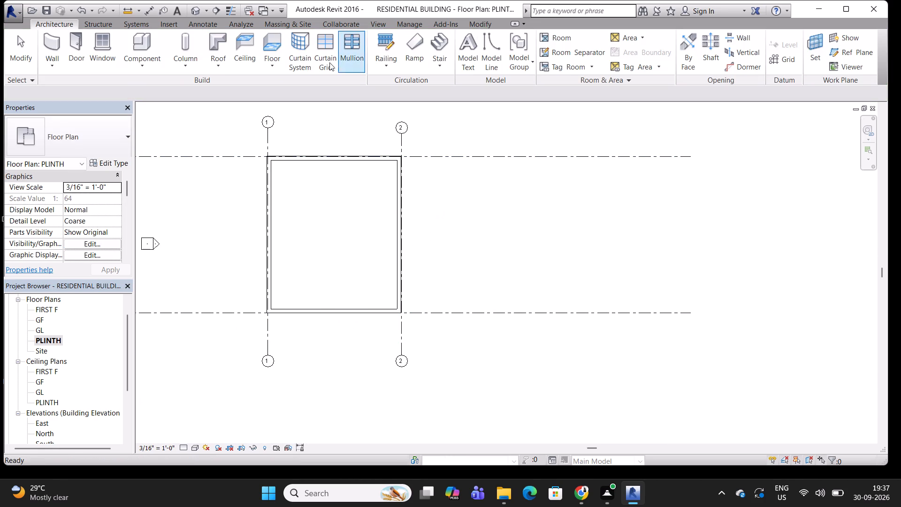
key(Escape)
Align the outer face of the wall along grid 2 with grid line 2.
click(402, 168)
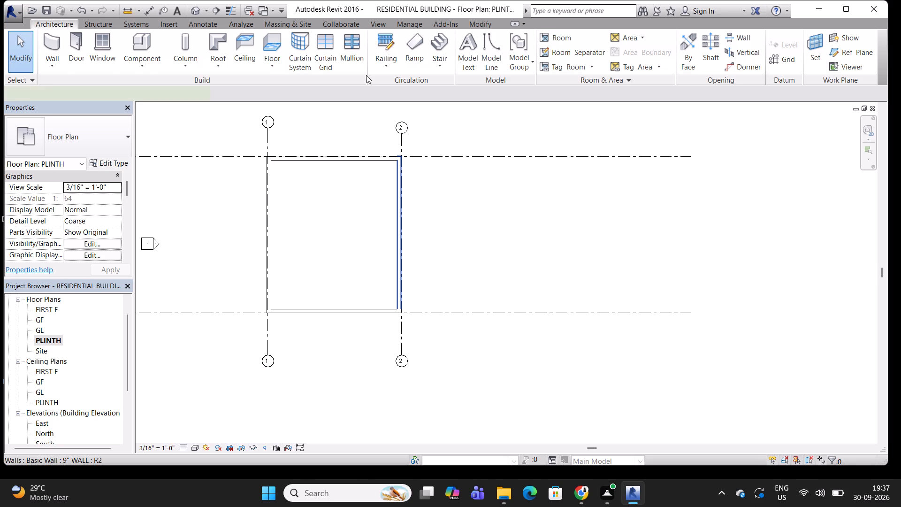
click(215, 38)
scroll(399, 160, up, 8)
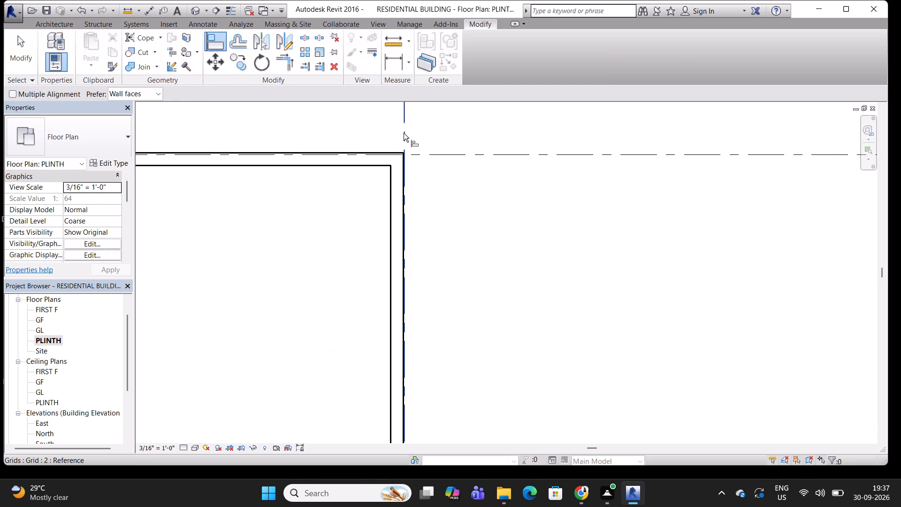
click(404, 133)
click(405, 158)
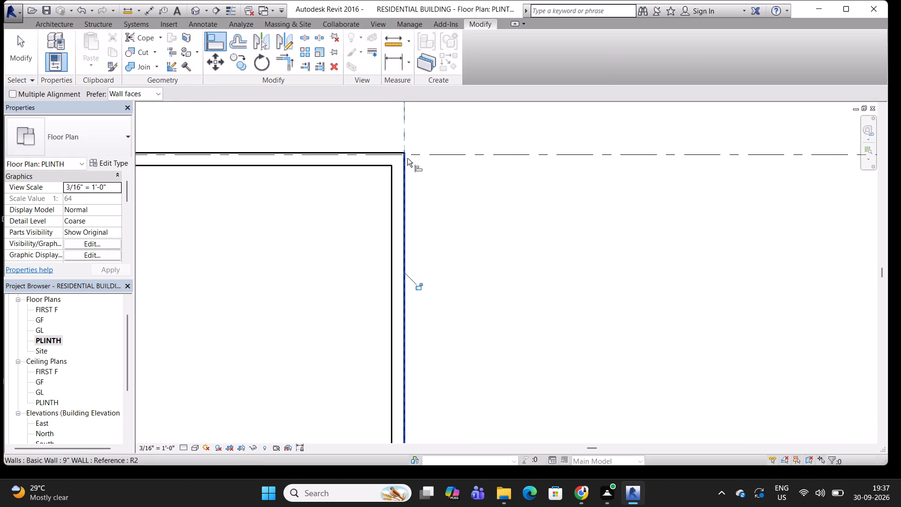
Align grid line 1 with the outer face of the wall beside it.
scroll(407, 158, down, 8)
scroll(304, 159, up, 9)
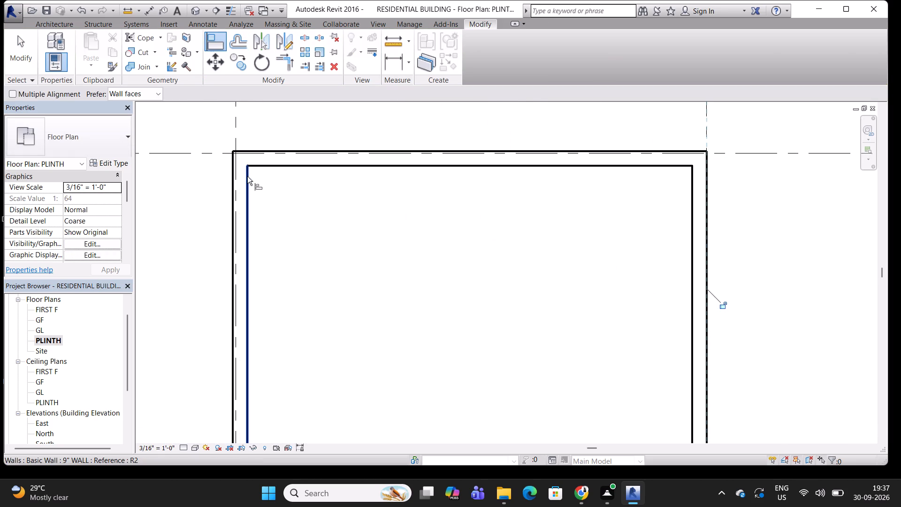
click(234, 170)
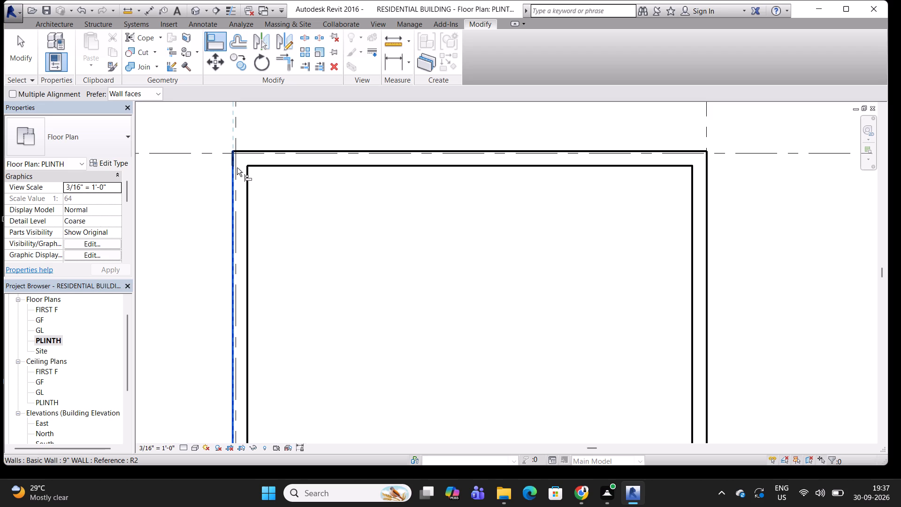
click(239, 165)
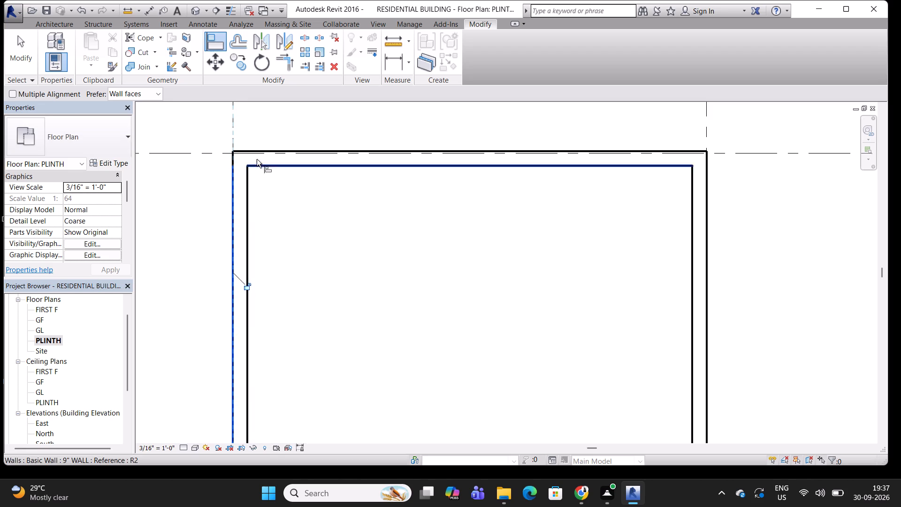
Undo the last alignment of grid line 1 to the wall face.
scroll(260, 158, down, 6)
middle_drag(299, 183, 311, 205)
key(ctrl+z)
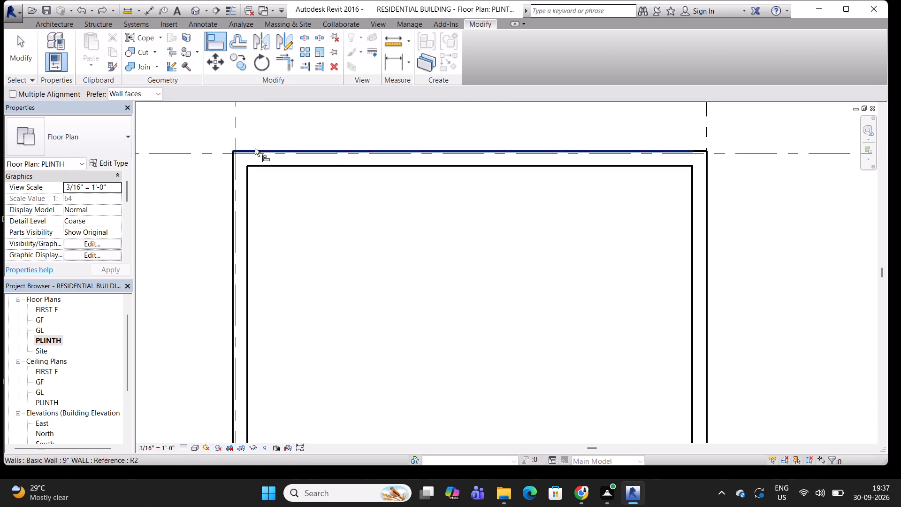
Align the outer face of the wall along grid 1 with grid line 1, keeping the grid as the reference.
scroll(235, 138, up, 1)
click(236, 132)
click(233, 158)
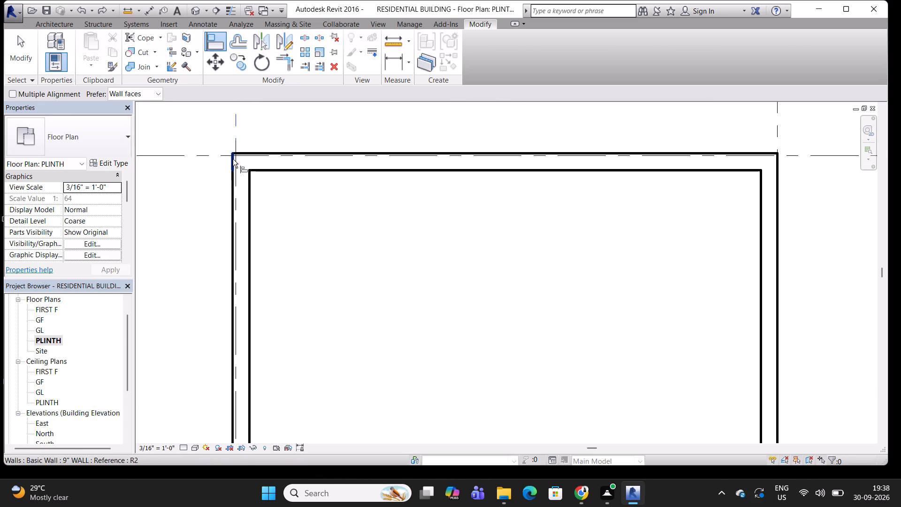
scroll(277, 159, down, 4)
scroll(257, 179, up, 4)
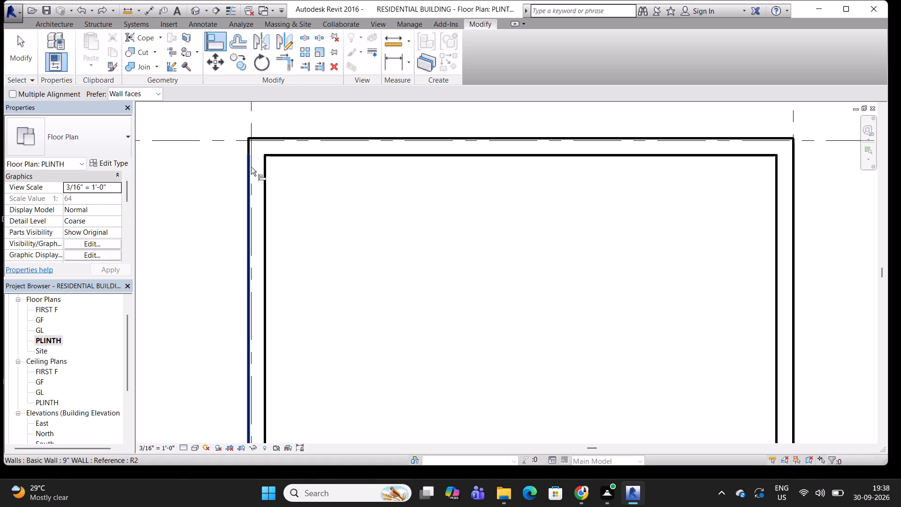
scroll(252, 168, up, 5)
click(252, 165)
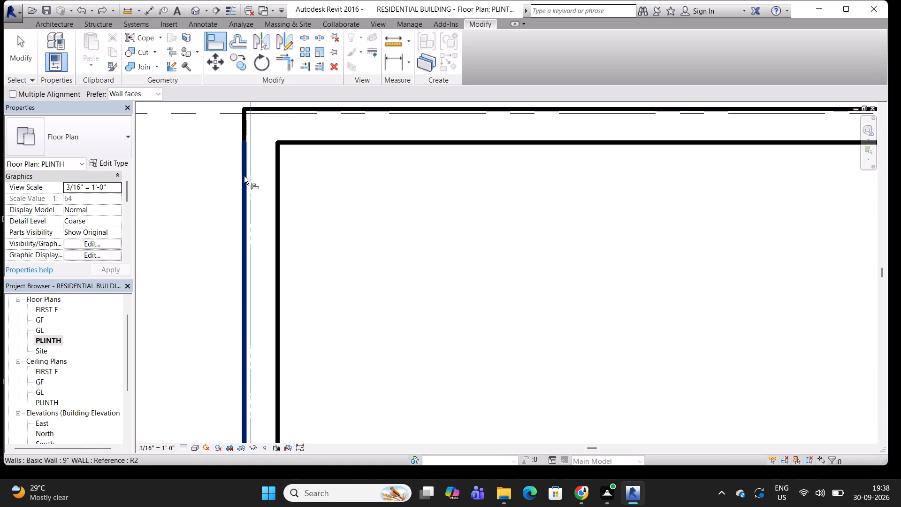
click(244, 176)
scroll(262, 170, down, 11)
Align the outer face of the wall along grid A with grid line A.
scroll(319, 131, up, 3)
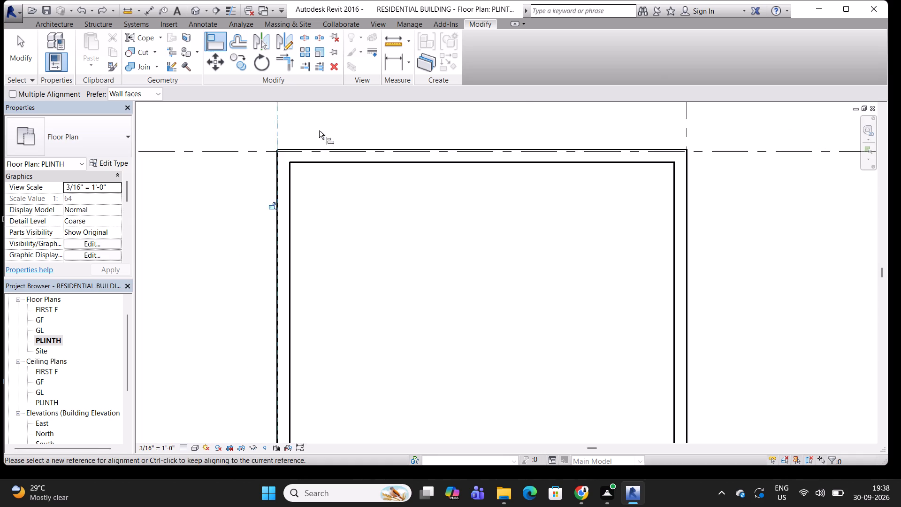
scroll(319, 131, up, 6)
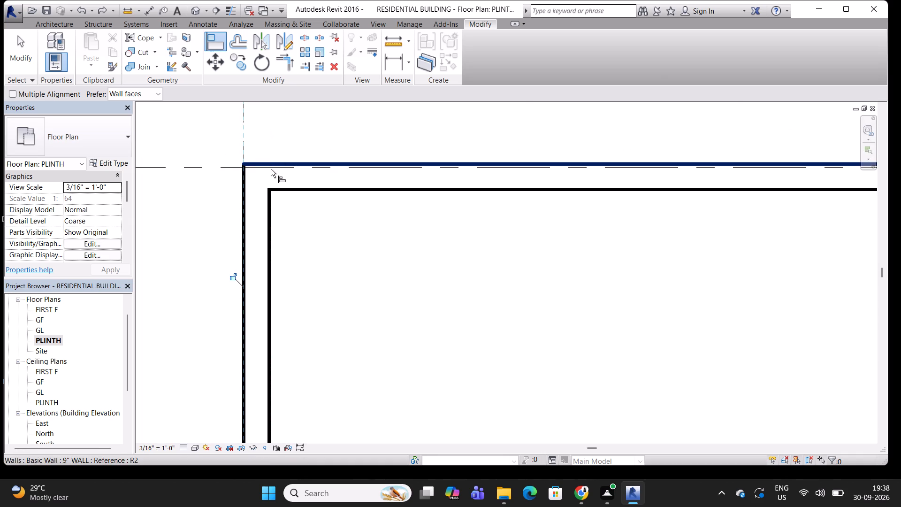
click(230, 168)
click(279, 167)
scroll(297, 157, down, 11)
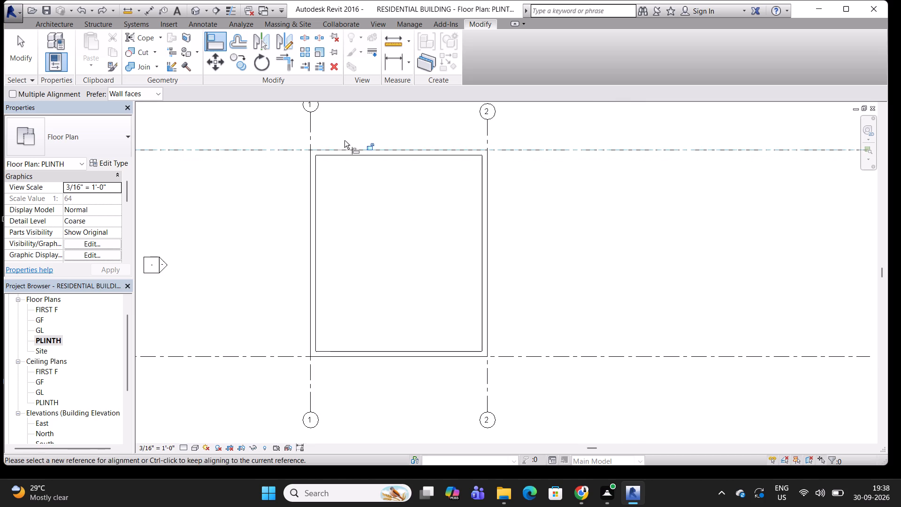
Align the outer face of the wall along grid B with grid line B and leave the Align command.
scroll(331, 342, up, 17)
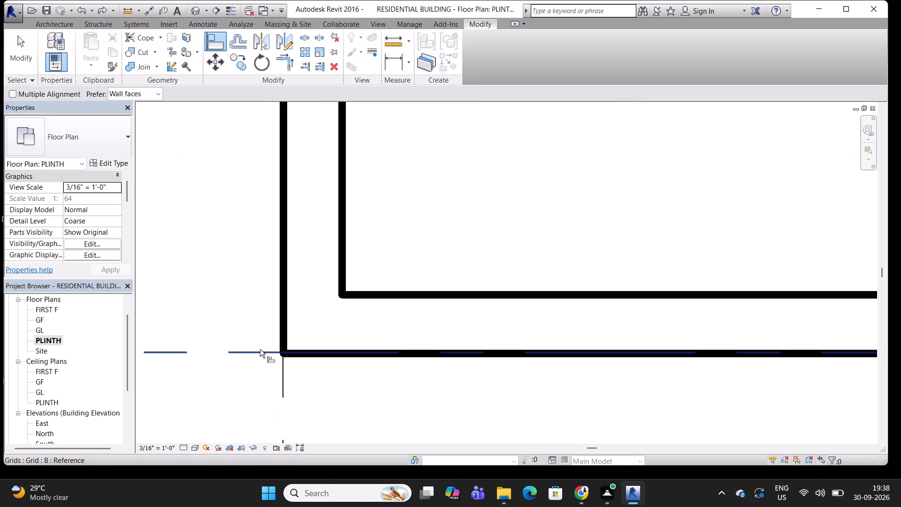
click(260, 349)
click(298, 357)
click(260, 352)
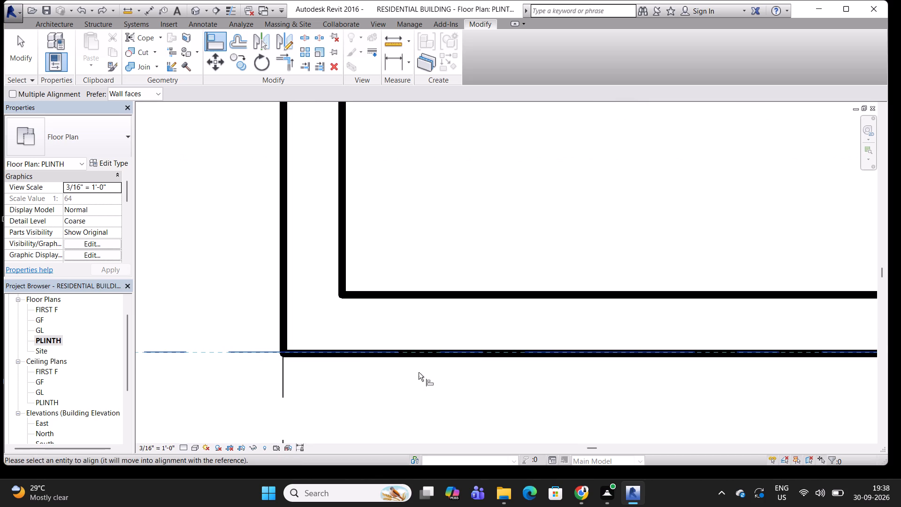
click(443, 357)
scroll(323, 262, down, 5)
scroll(256, 292, down, 5)
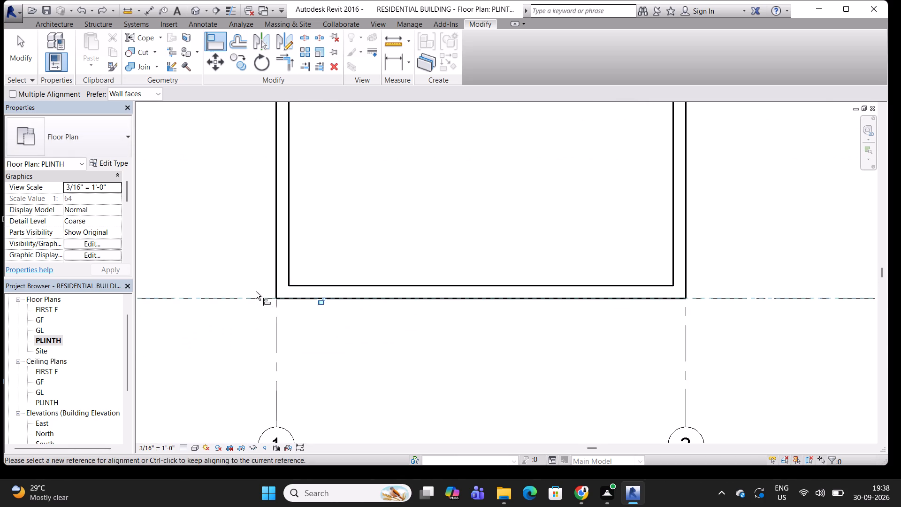
scroll(256, 292, down, 8)
middle_drag(464, 176, 456, 276)
key(Escape)
key(Escape)
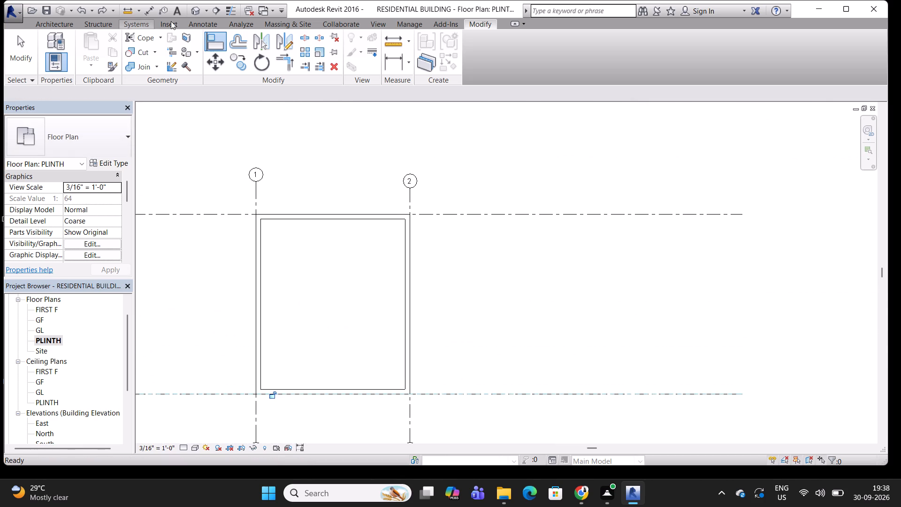
key(Escape)
key(Escape)
Place an Aligned dimension between grids 1 and 2, just above the enclosure.
click(211, 24)
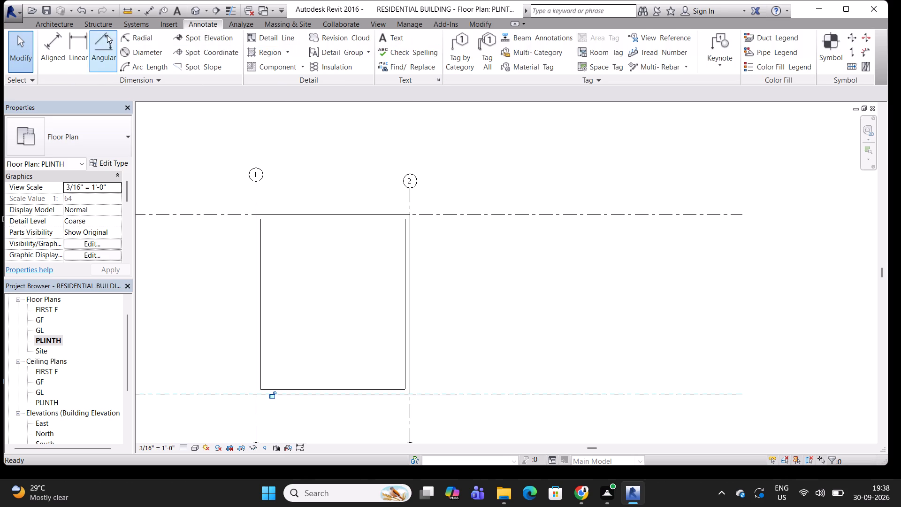
click(71, 45)
click(481, 48)
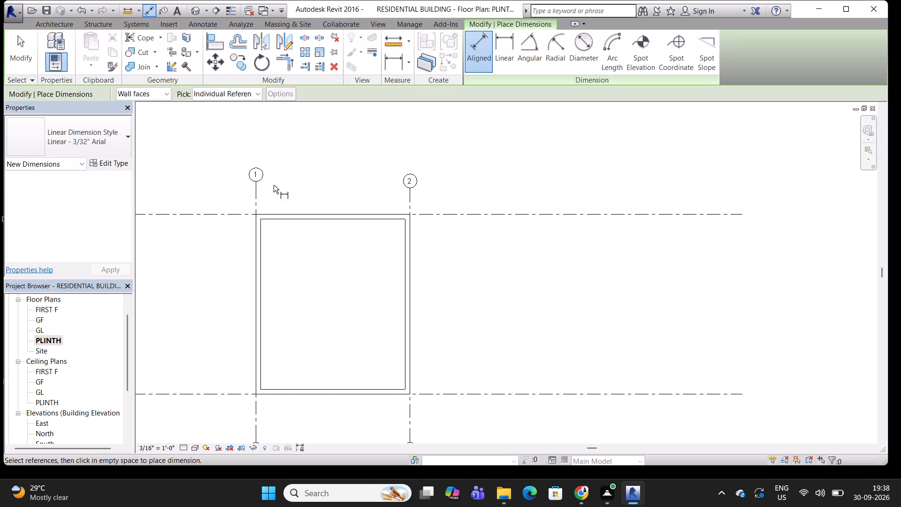
click(258, 199)
click(410, 202)
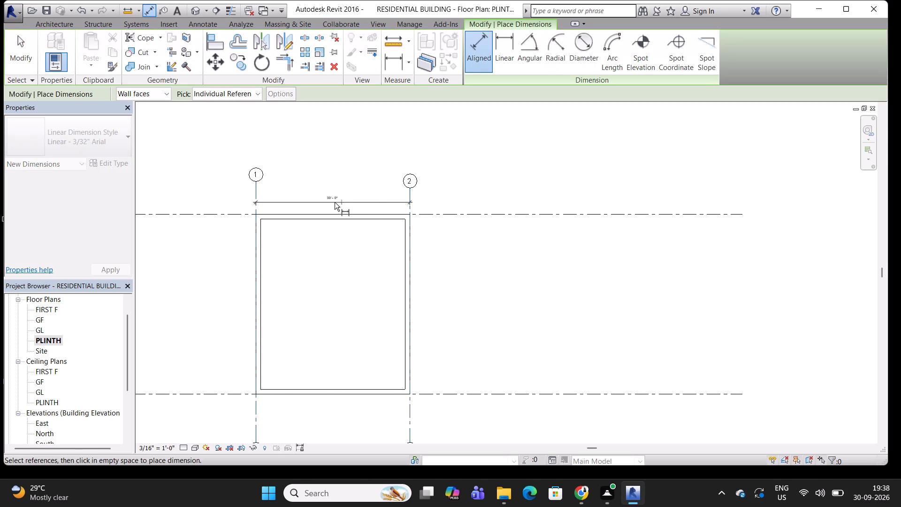
scroll(334, 202, up, 4)
click(342, 206)
Place an Aligned dimension between grids A and B beside the wall on grid 2, and leave the command.
click(510, 225)
scroll(510, 225, down, 7)
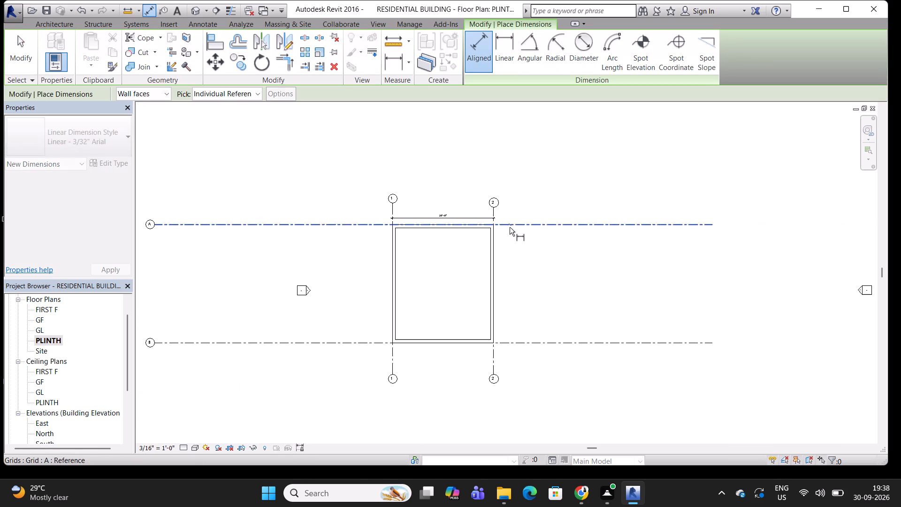
click(516, 342)
click(504, 289)
scroll(442, 209, up, 6)
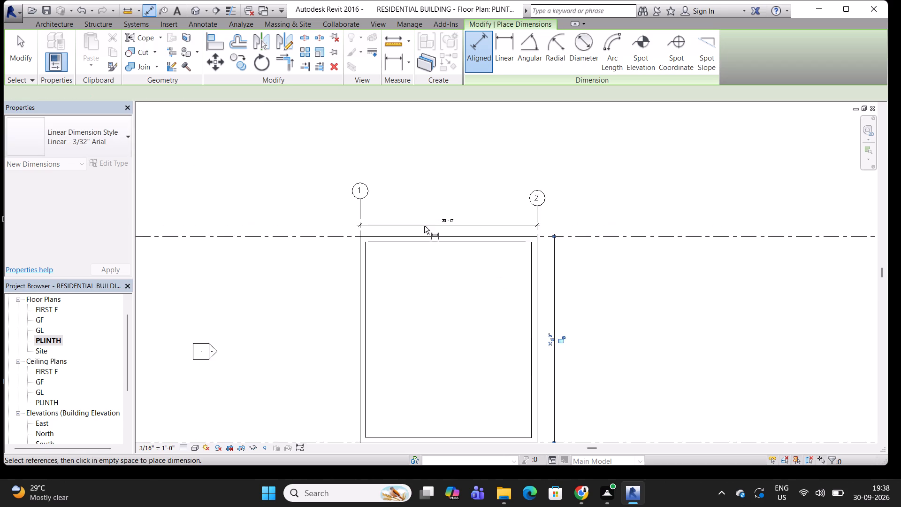
scroll(424, 226, up, 3)
scroll(424, 228, down, 5)
middle_drag(435, 248, 383, 199)
key(Escape)
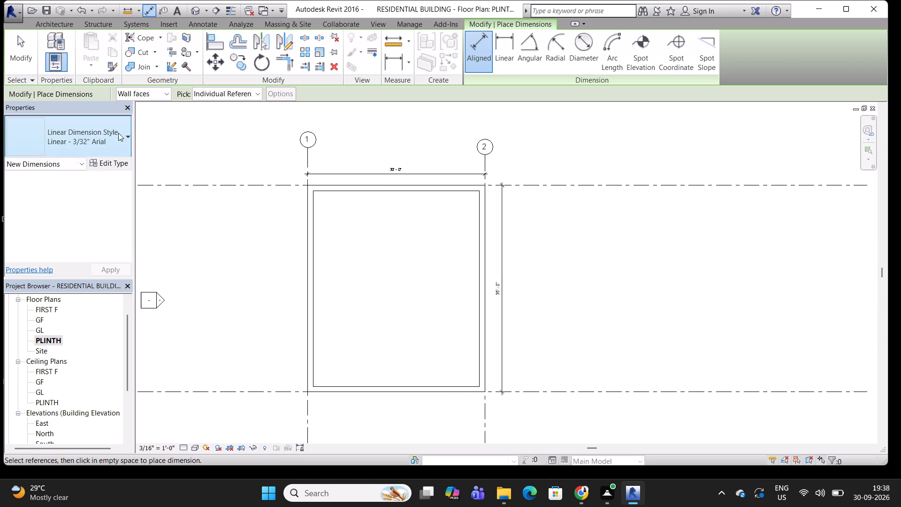
key(Escape)
click(365, 193)
key(Escape)
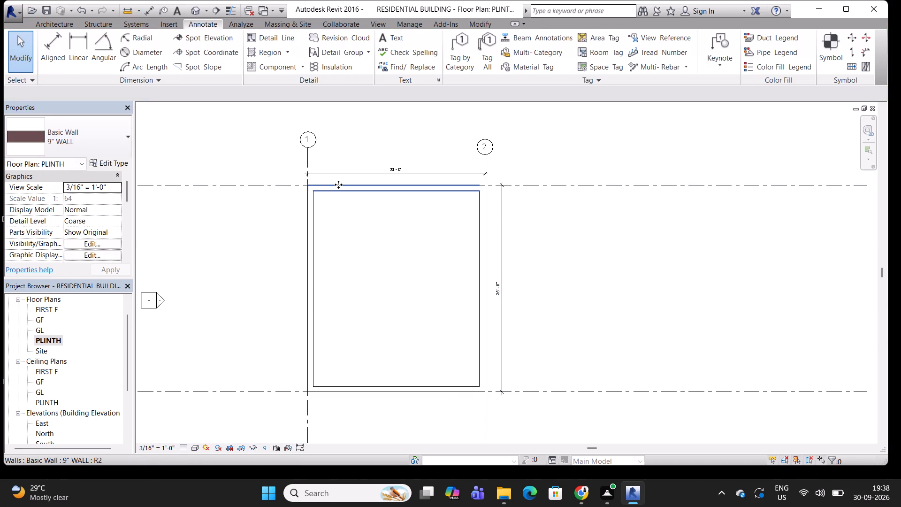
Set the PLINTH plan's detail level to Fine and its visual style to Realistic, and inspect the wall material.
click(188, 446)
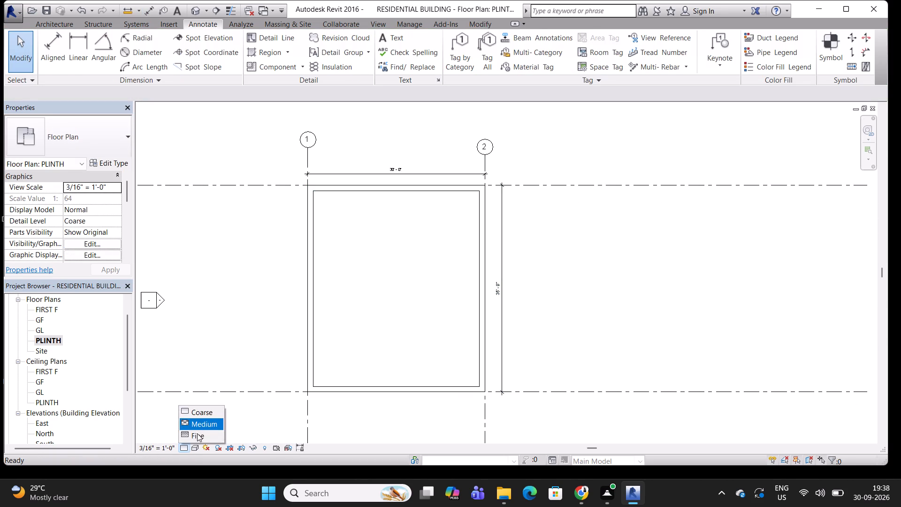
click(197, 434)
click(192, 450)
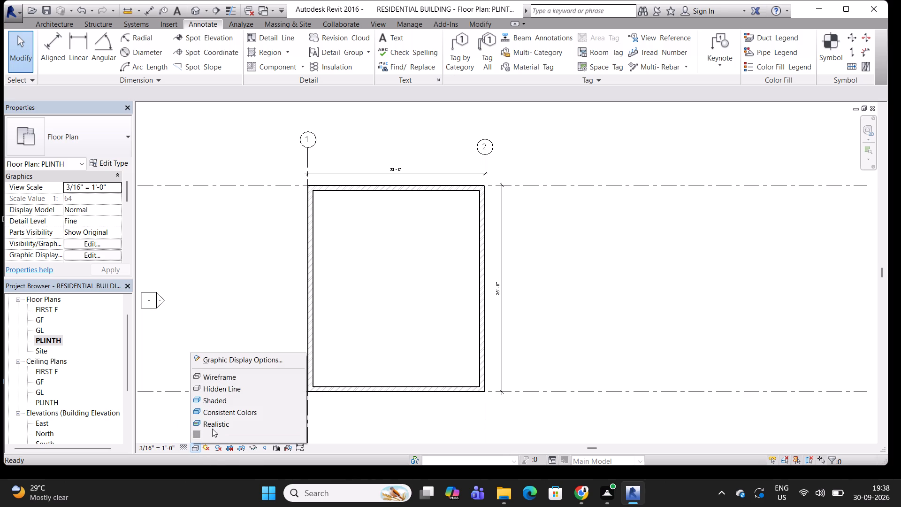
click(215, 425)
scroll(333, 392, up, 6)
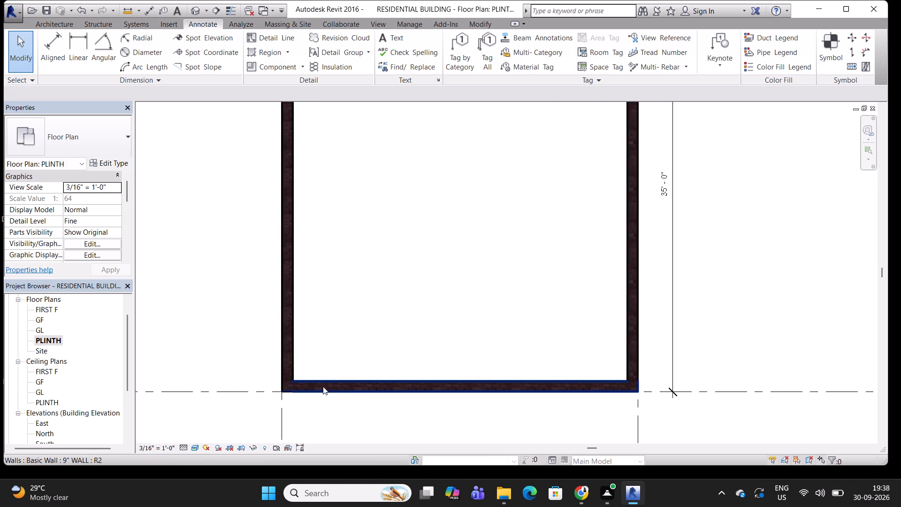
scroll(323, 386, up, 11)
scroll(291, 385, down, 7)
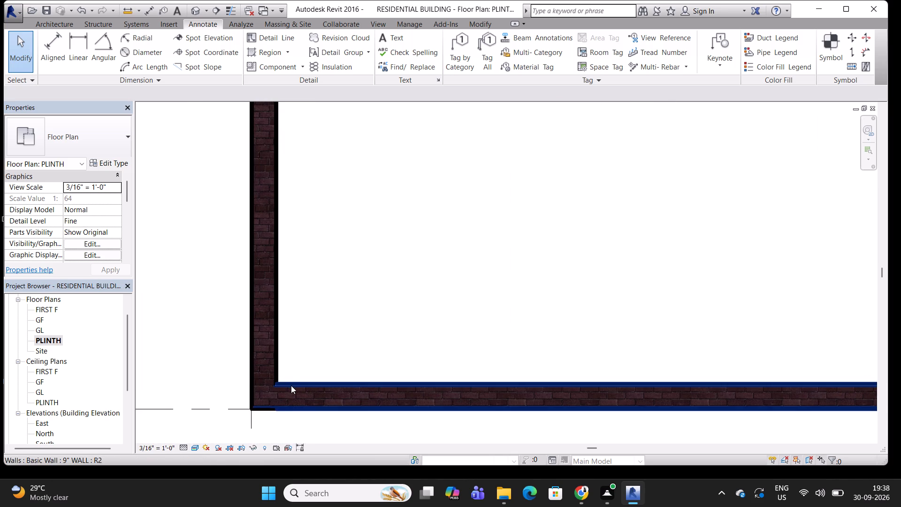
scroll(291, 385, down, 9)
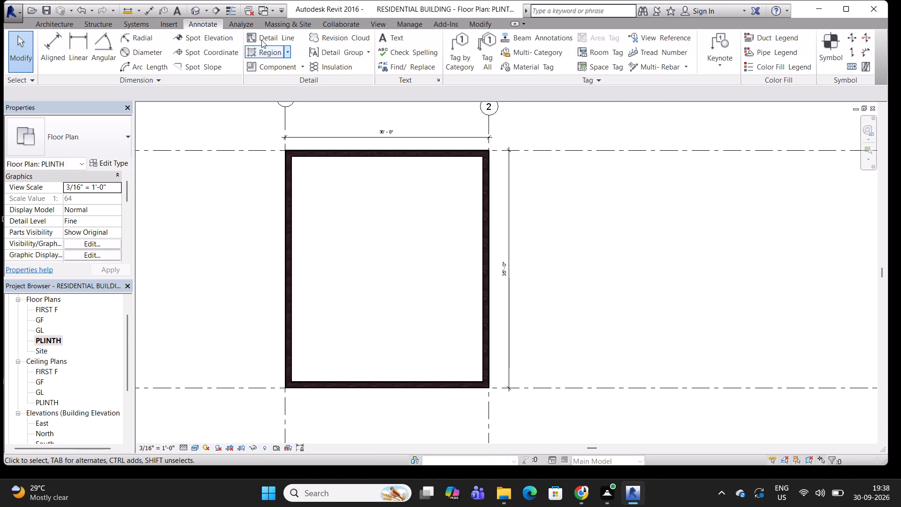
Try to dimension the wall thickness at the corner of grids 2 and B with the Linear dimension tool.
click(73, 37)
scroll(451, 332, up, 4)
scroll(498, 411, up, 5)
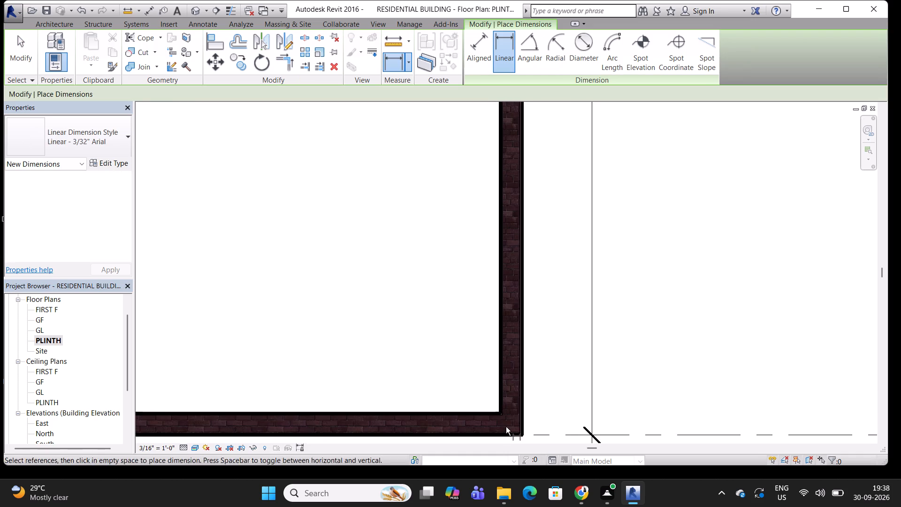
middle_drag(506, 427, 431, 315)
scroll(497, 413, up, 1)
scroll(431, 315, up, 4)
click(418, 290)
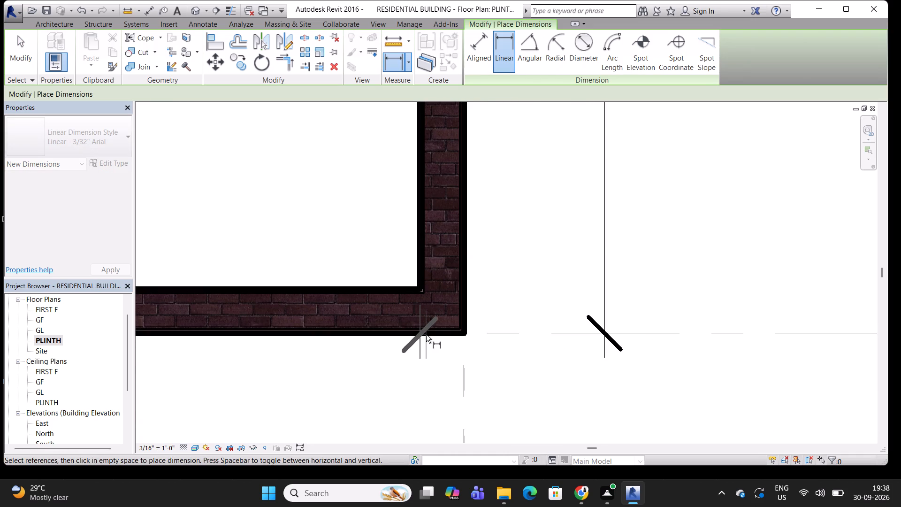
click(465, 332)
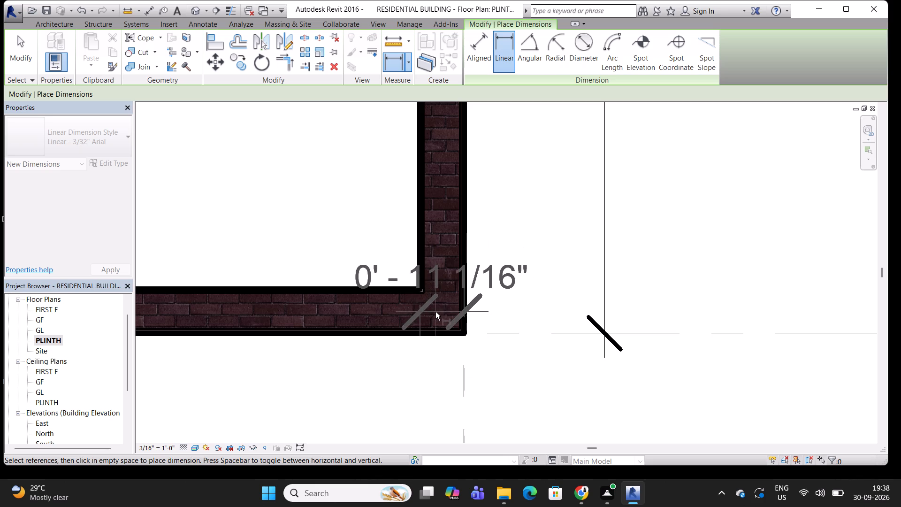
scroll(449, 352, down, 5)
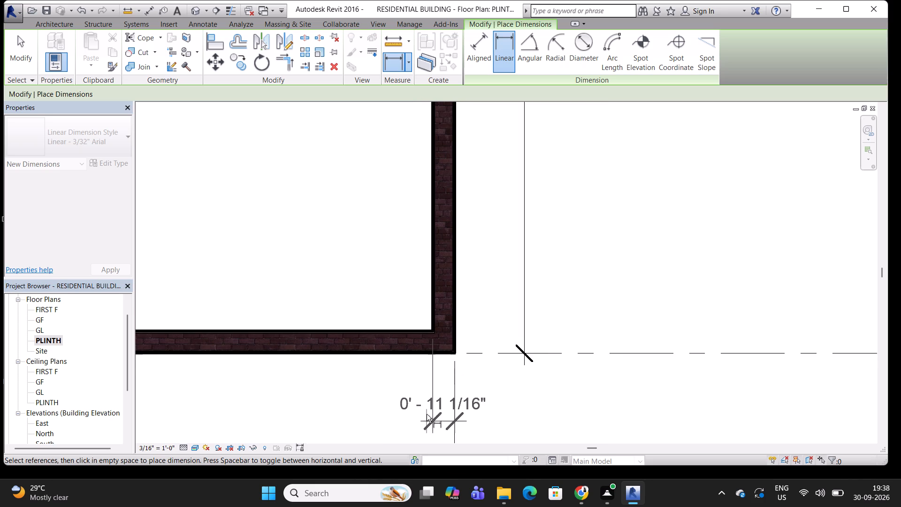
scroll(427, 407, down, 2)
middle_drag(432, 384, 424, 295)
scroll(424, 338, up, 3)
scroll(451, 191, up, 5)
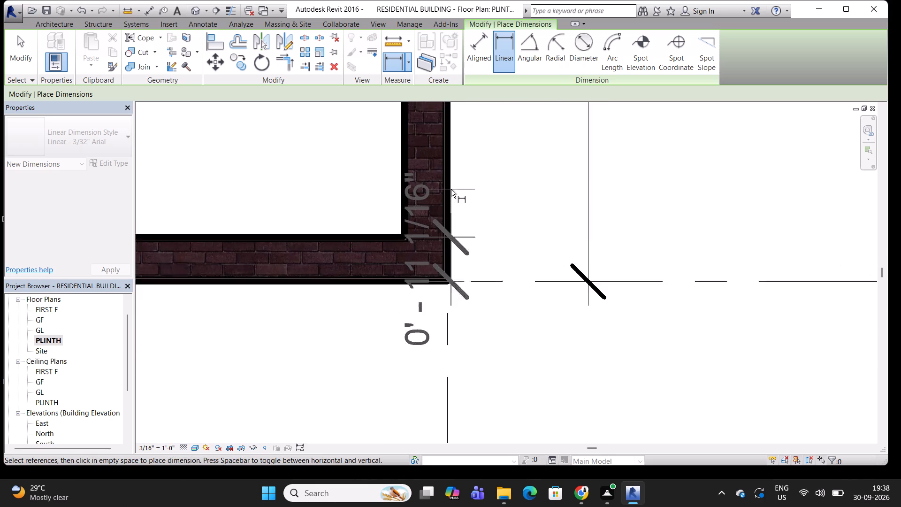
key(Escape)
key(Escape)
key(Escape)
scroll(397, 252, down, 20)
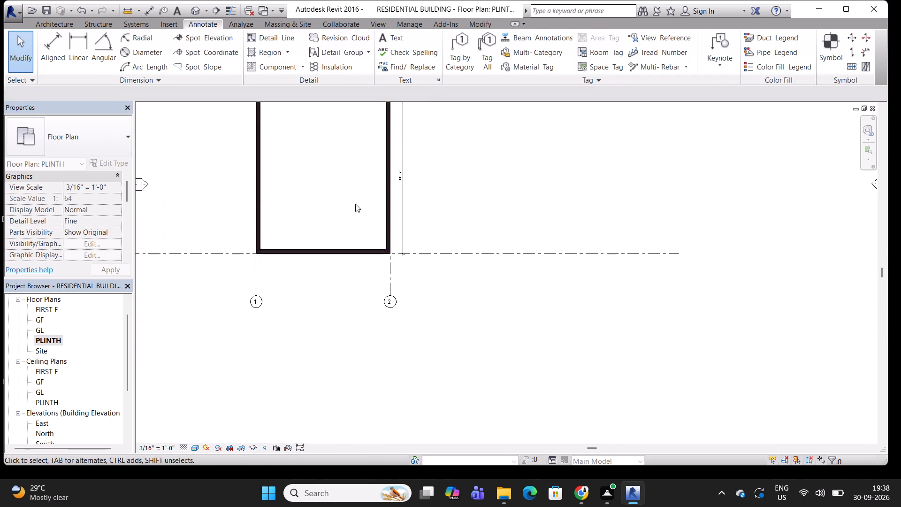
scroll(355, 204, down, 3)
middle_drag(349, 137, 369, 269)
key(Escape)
Set the PLINTH plan's visual style to Wireframe and its detail level to Coarse.
scroll(355, 283, up, 9)
middle_drag(336, 306, 321, 199)
click(198, 445)
click(225, 378)
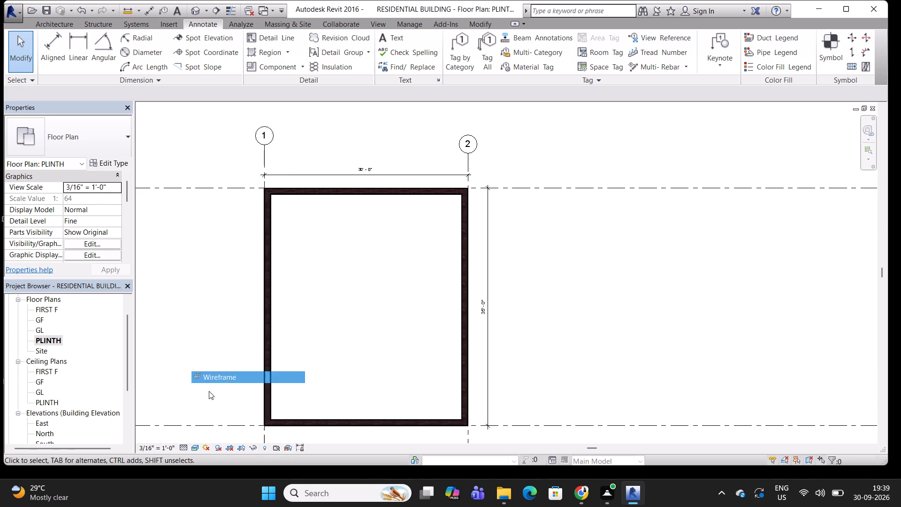
click(186, 449)
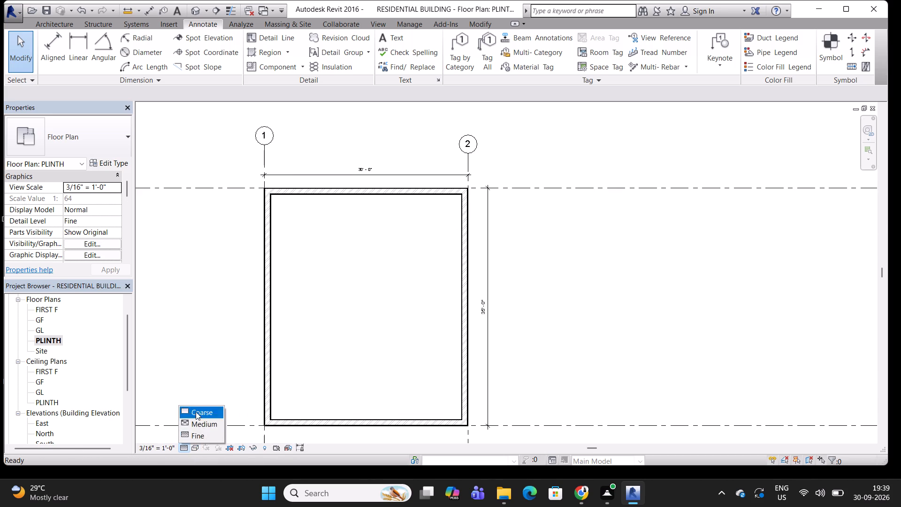
click(196, 418)
click(183, 445)
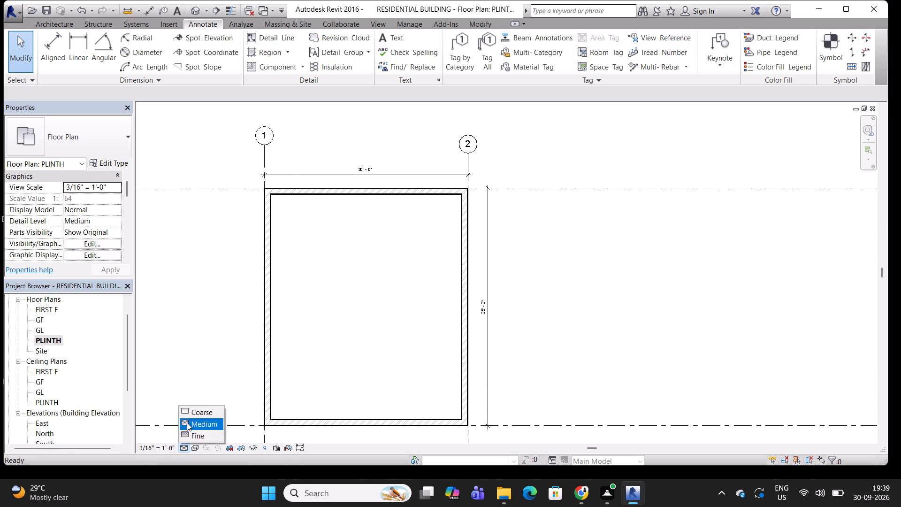
click(193, 415)
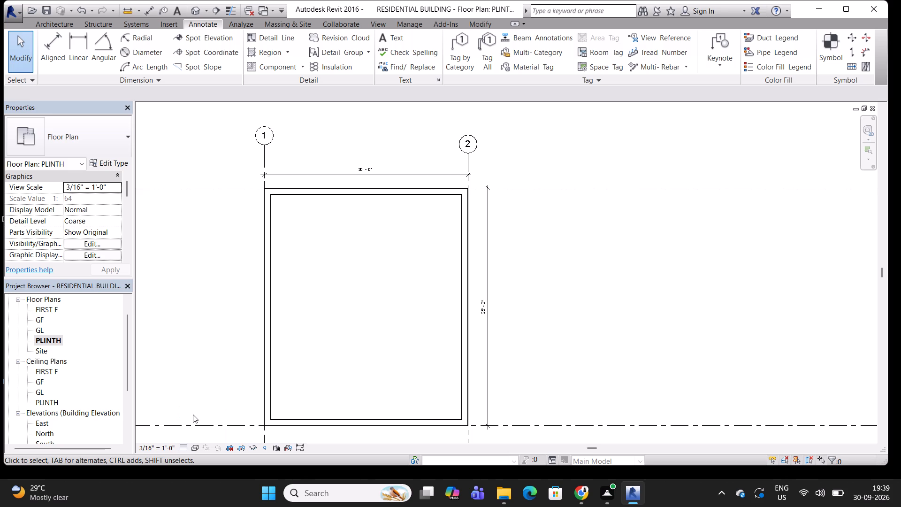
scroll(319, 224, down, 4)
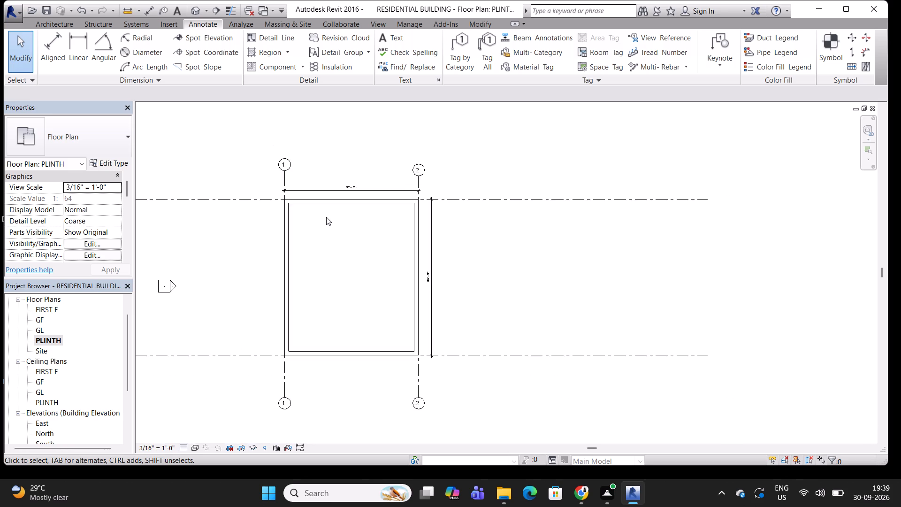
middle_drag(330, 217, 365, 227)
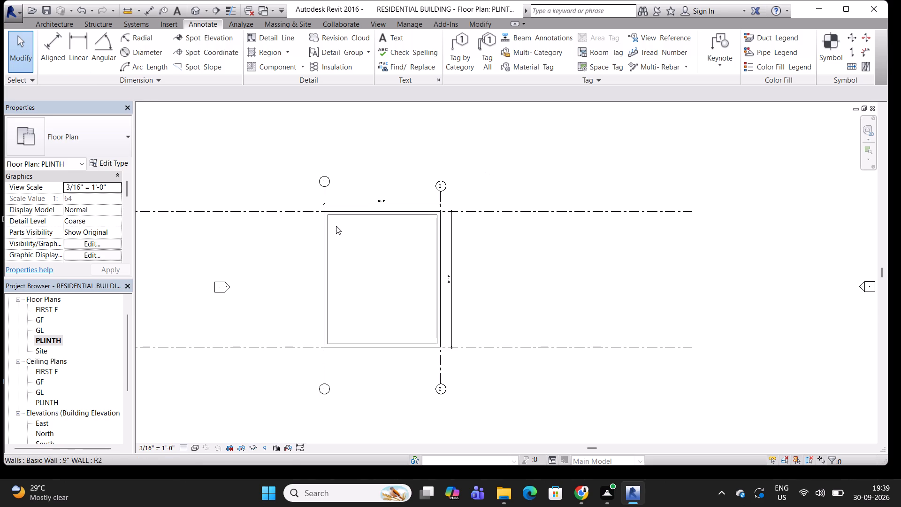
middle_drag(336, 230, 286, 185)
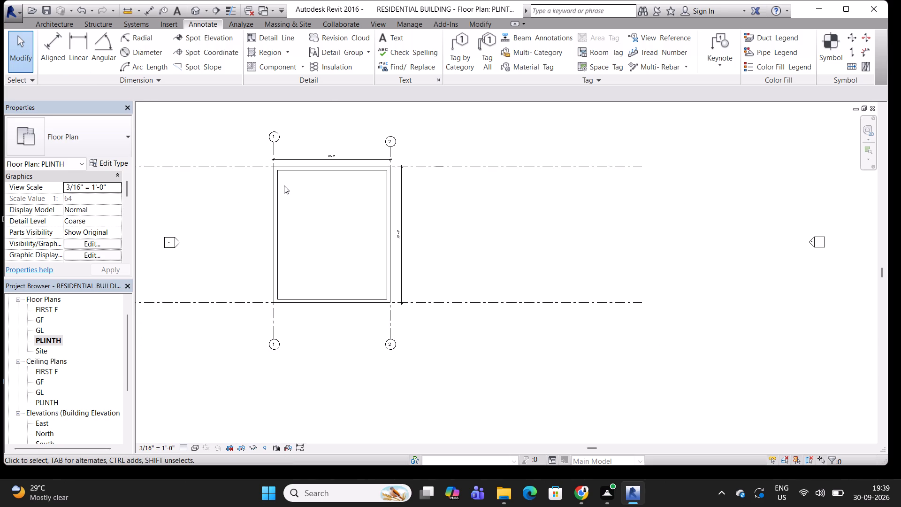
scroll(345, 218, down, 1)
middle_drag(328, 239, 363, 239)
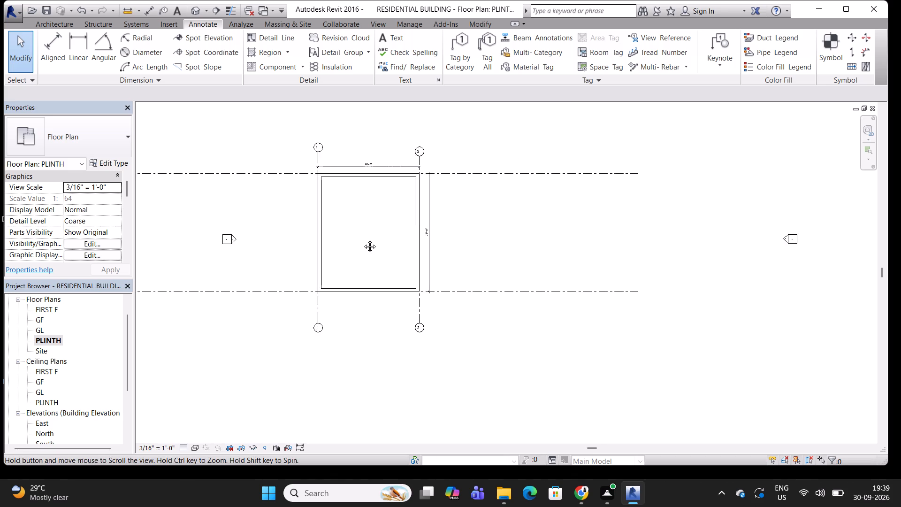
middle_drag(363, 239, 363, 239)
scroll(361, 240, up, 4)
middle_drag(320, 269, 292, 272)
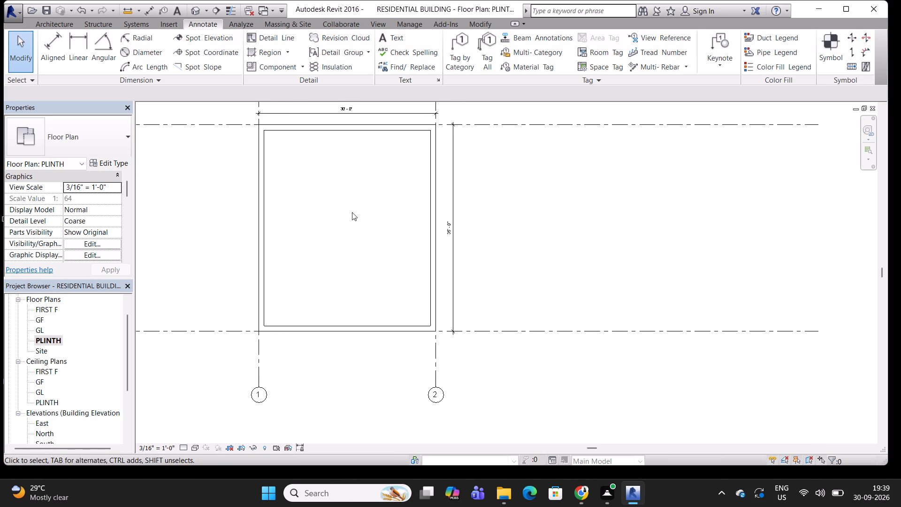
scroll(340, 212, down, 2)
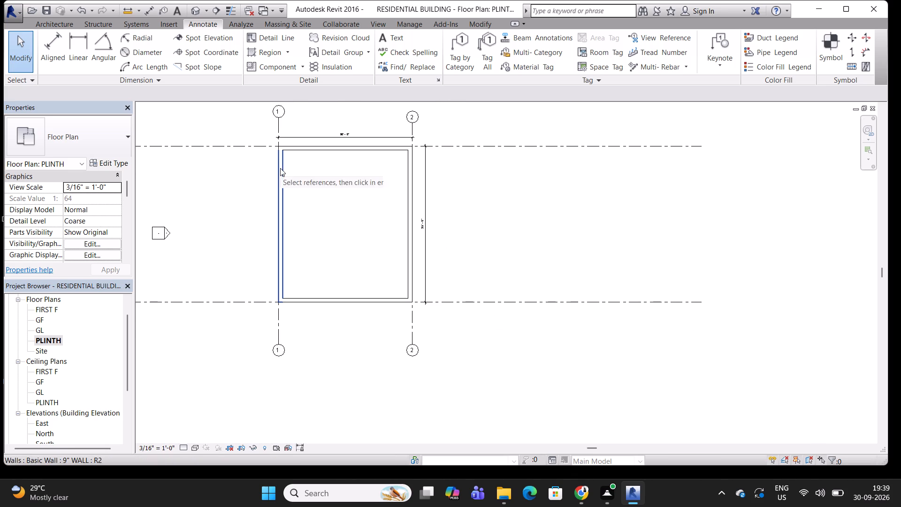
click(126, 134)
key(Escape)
Start the Wall command on the PLINTH plan with the Basic Wall type 4.5" WALL.
click(43, 24)
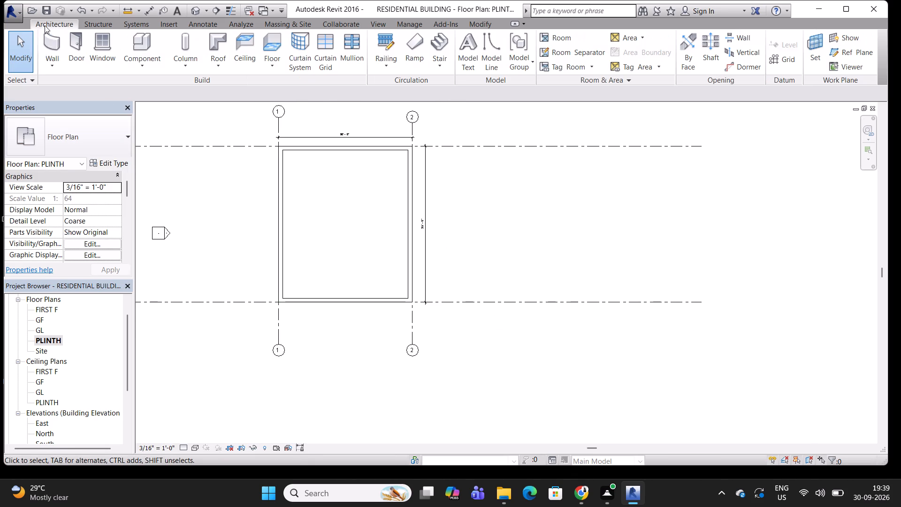
click(55, 59)
click(55, 46)
click(122, 141)
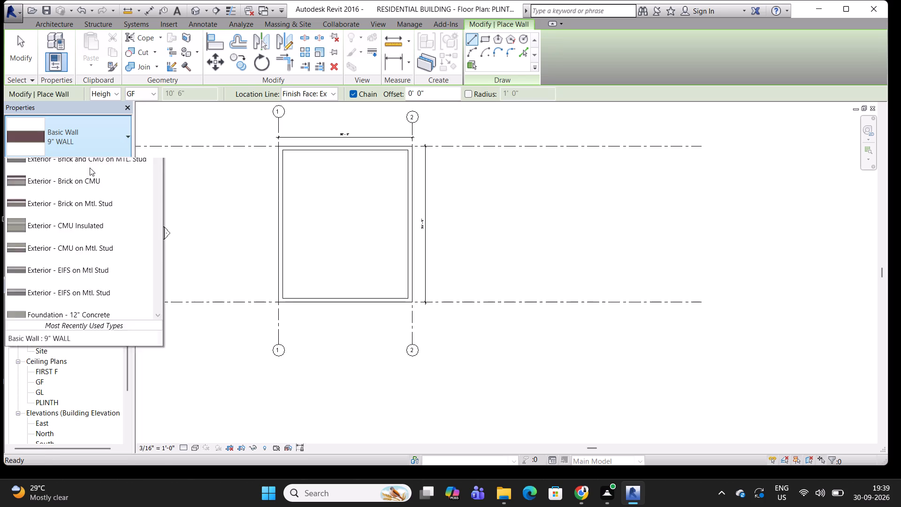
click(61, 202)
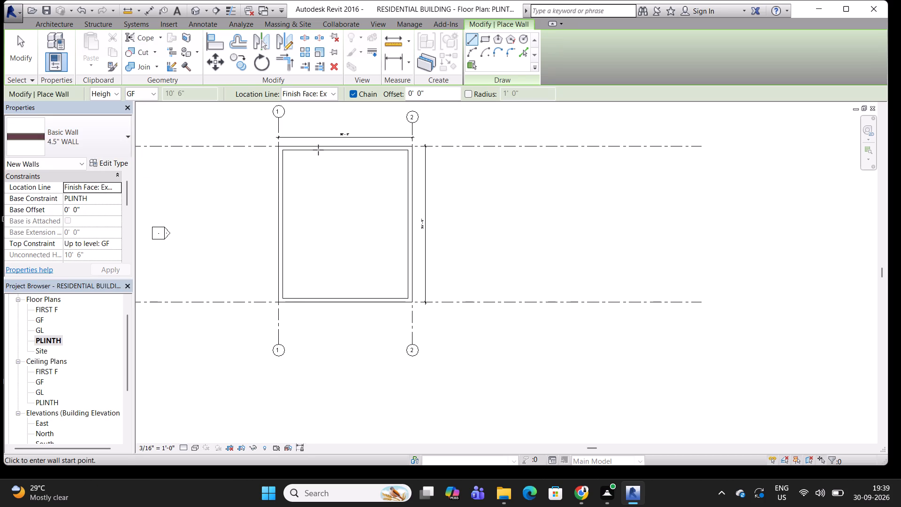
scroll(318, 150, up, 4)
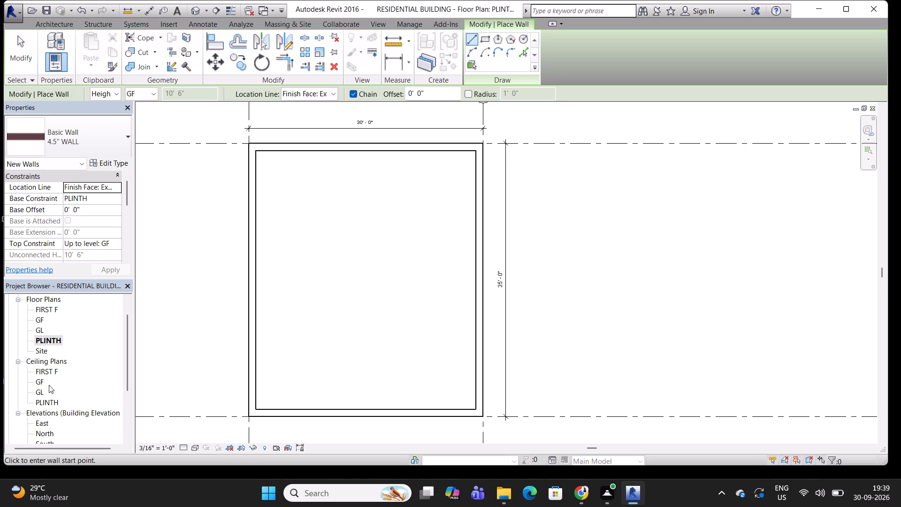
Open the East building elevation view.
double_click(41, 421)
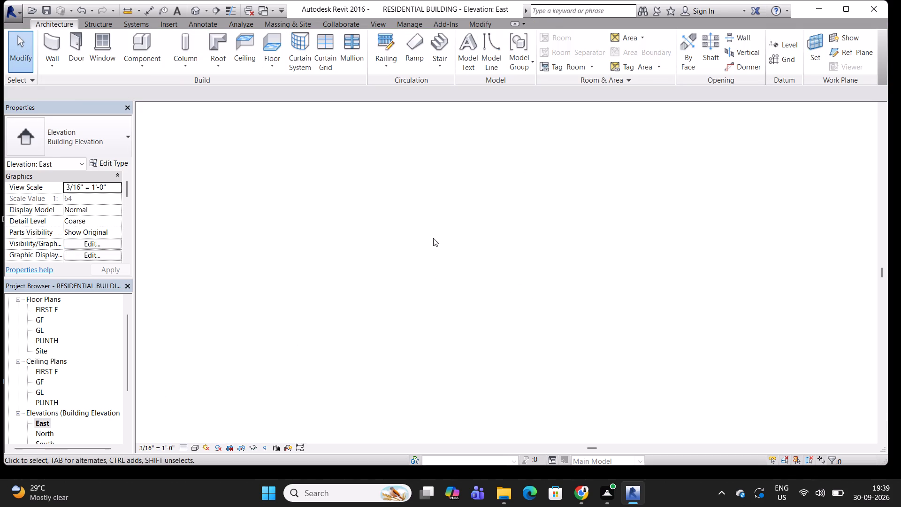
Check the walls against the levels in the East elevation and return to the PLINTH floor plan.
scroll(393, 215, down, 10)
middle_drag(298, 203, 410, 226)
scroll(287, 241, up, 10)
scroll(328, 224, down, 4)
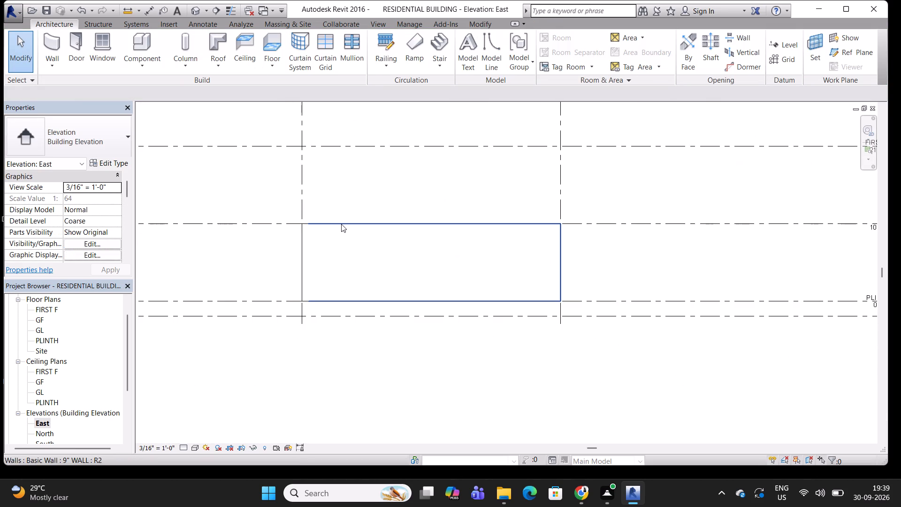
double_click(43, 340)
scroll(308, 163, down, 3)
middle_drag(307, 162, 309, 235)
scroll(308, 206, up, 4)
scroll(308, 200, down, 5)
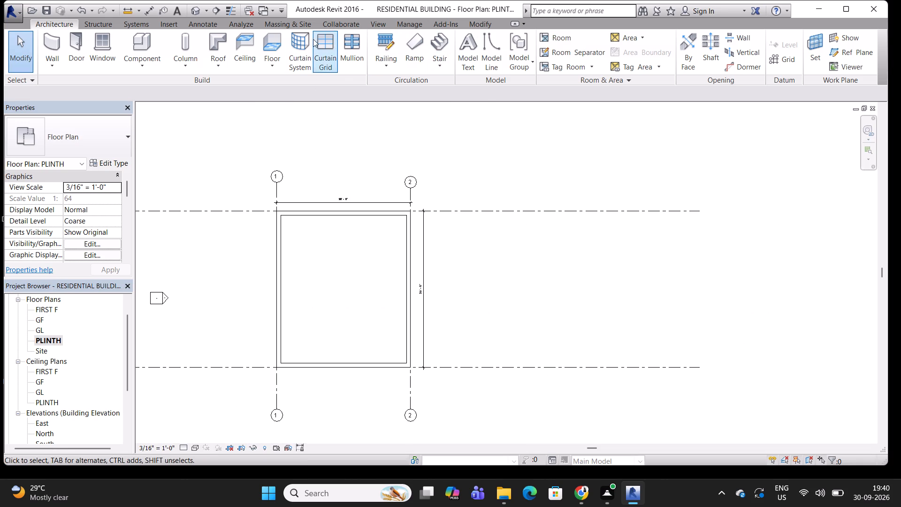
Start the Wall command with the Basic Wall 4.5" WALL type and check its type properties and structure.
click(57, 42)
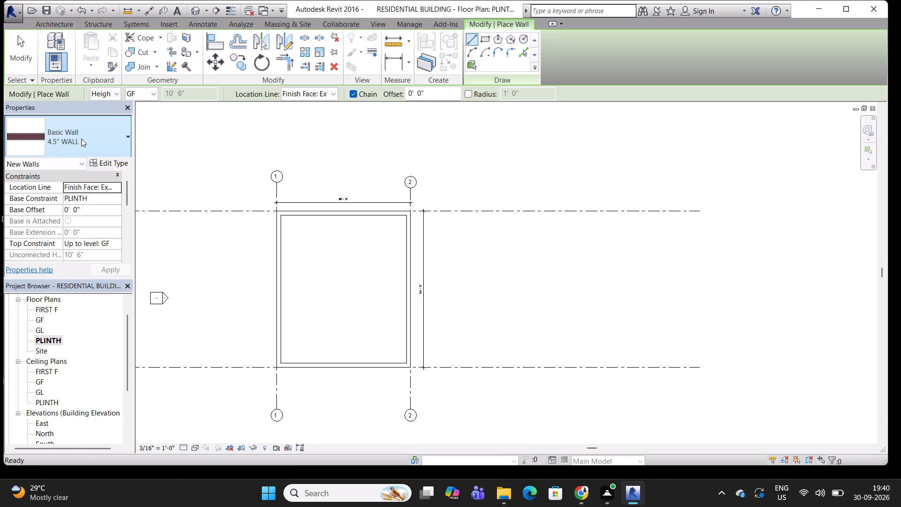
click(81, 138)
click(84, 195)
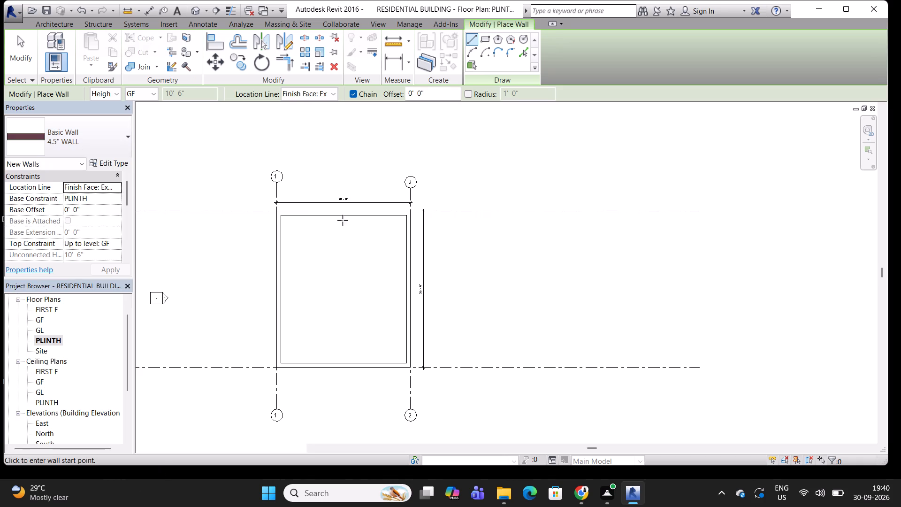
click(111, 162)
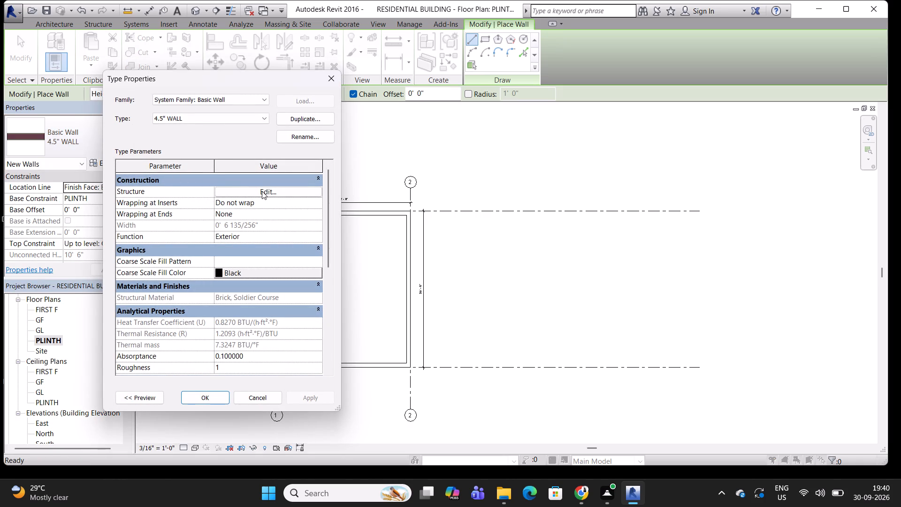
click(262, 191)
click(334, 77)
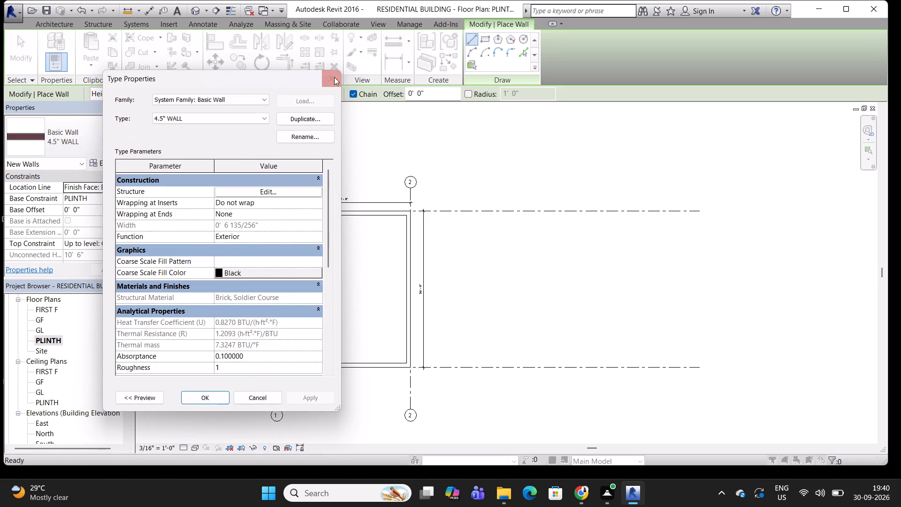
click(335, 79)
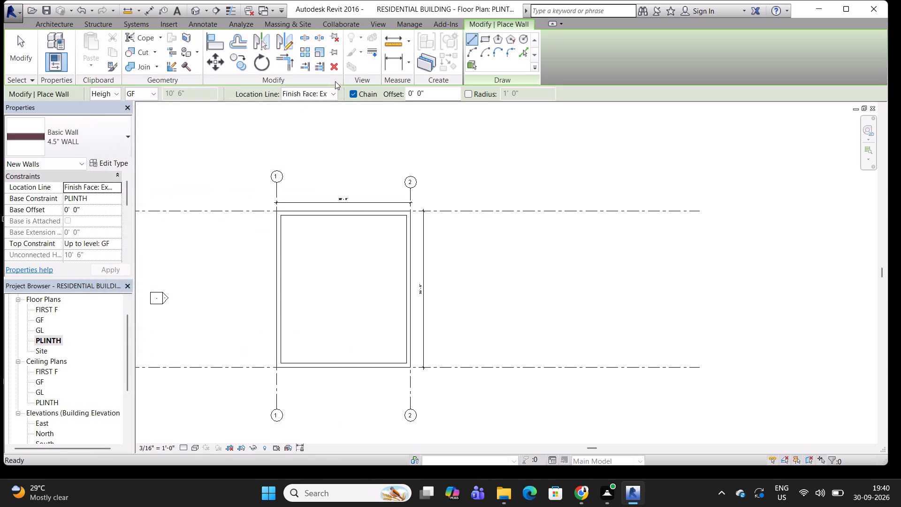
Draw a vertical 4.5" wall about 18'-6" long down from the upper 9" wall's inner face, with Snaps Off cleared in the snap settings.
click(329, 214)
scroll(328, 274, up, 2)
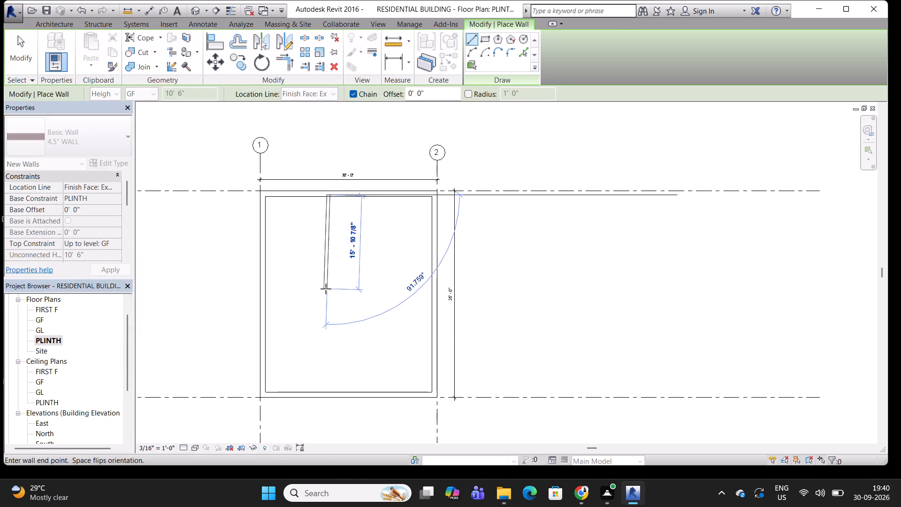
key(F8)
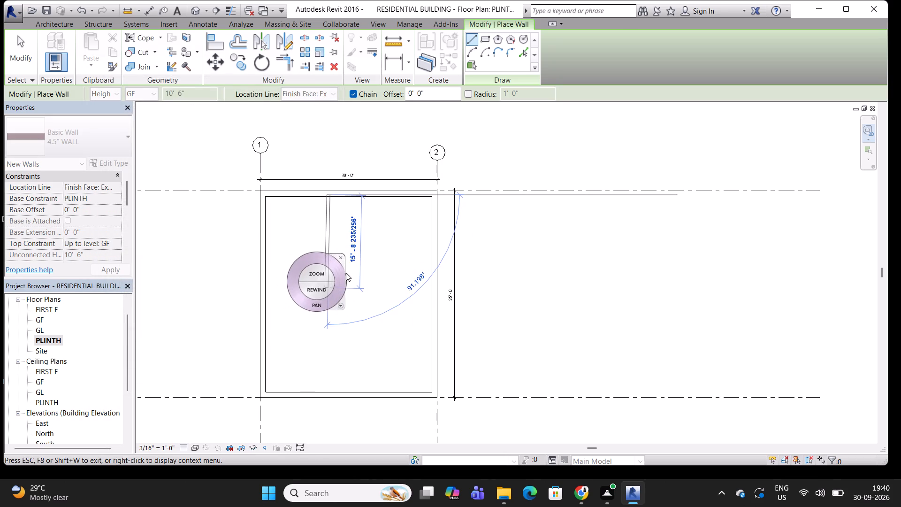
key(F8)
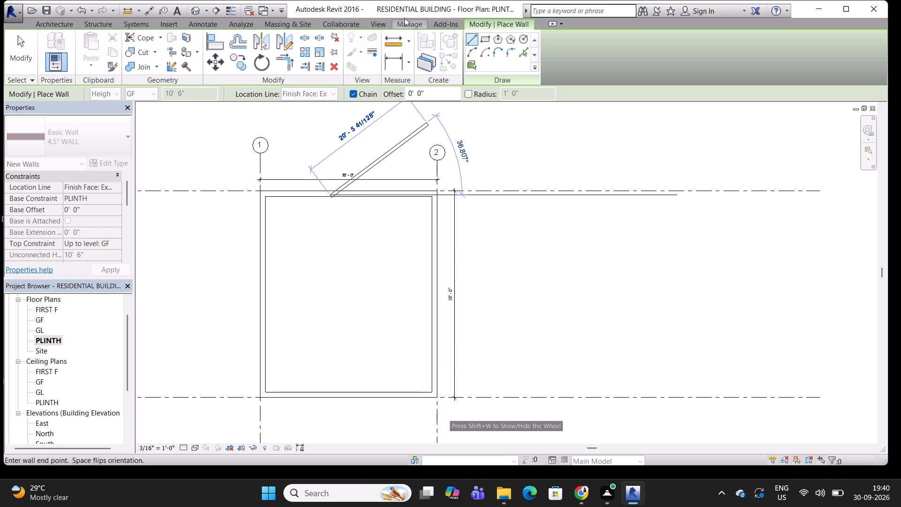
click(417, 24)
click(82, 46)
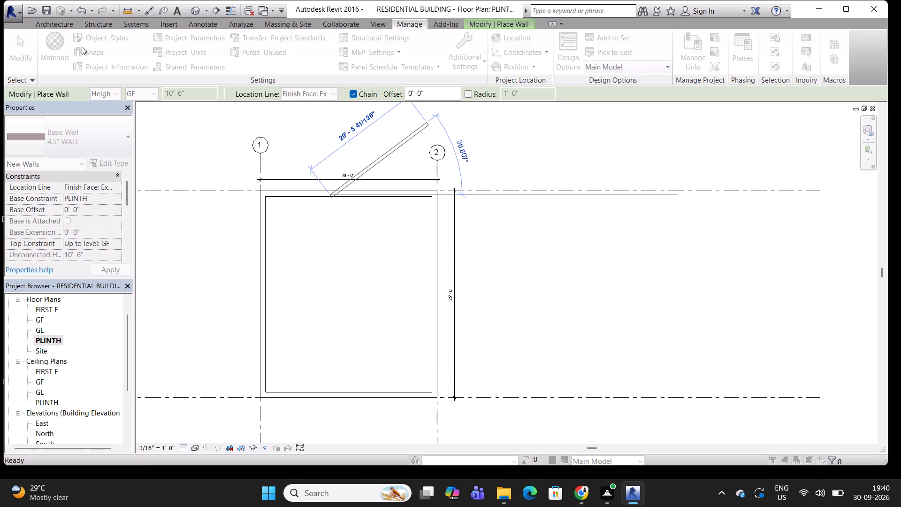
click(338, 60)
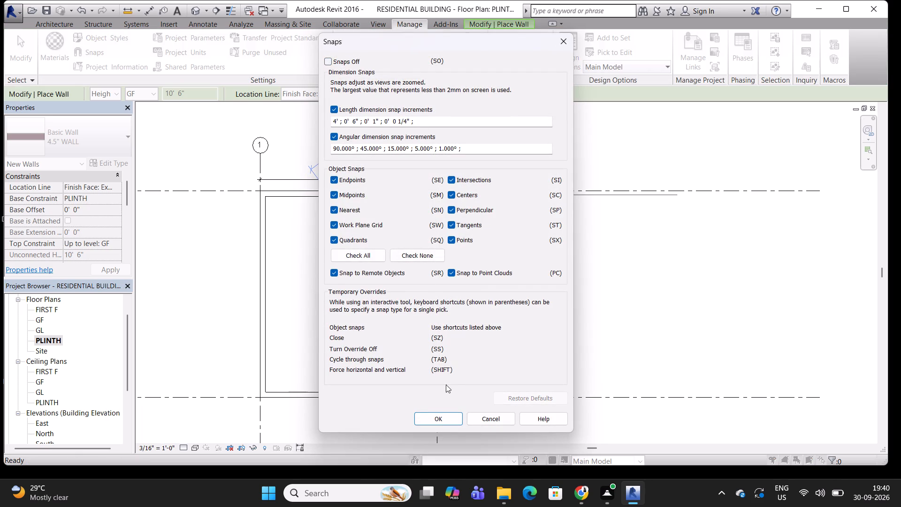
click(442, 417)
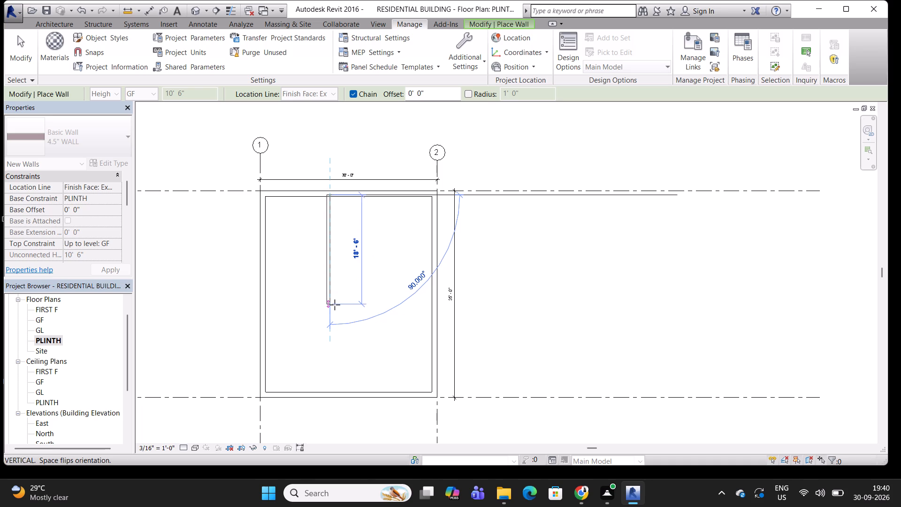
click(335, 305)
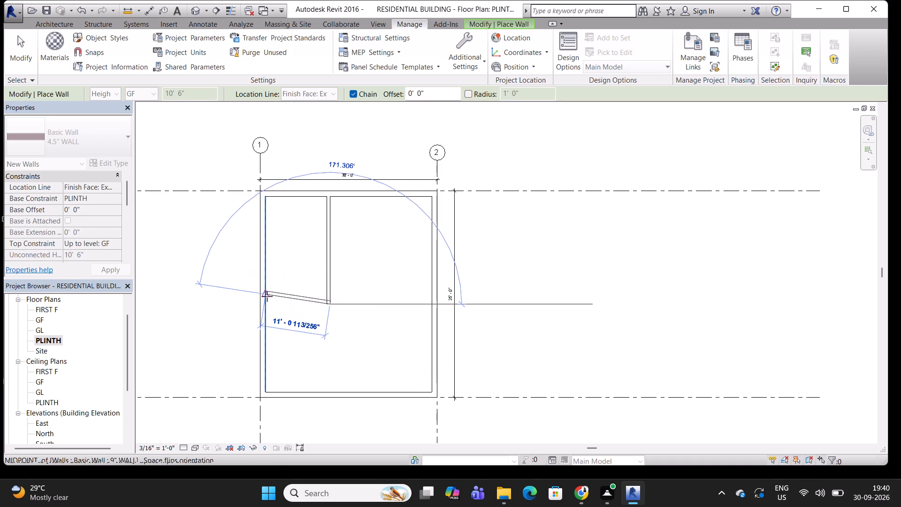
Continue with a horizontal 4.5" wall from the vertical wall's lower end to the 9" wall on grid 2, and finish the Wall command.
scroll(267, 296, up, 4)
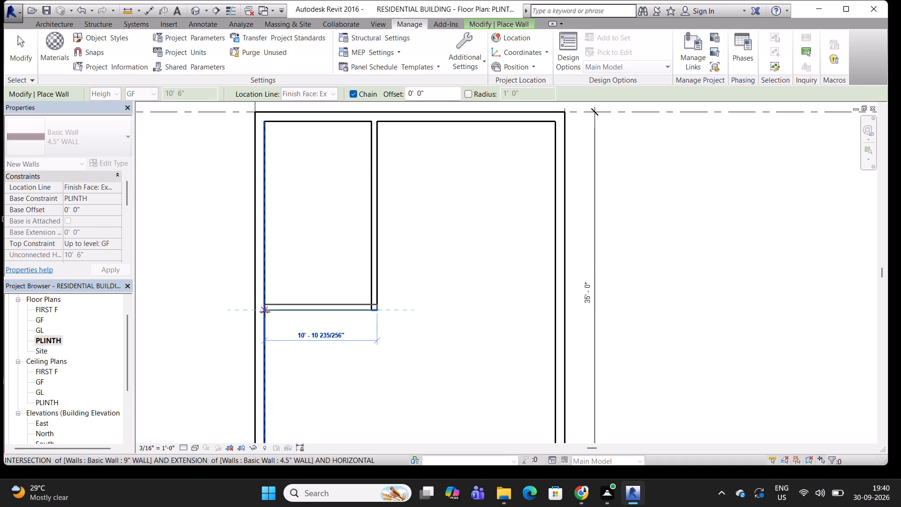
scroll(342, 260, down, 4)
middle_drag(423, 202, 358, 168)
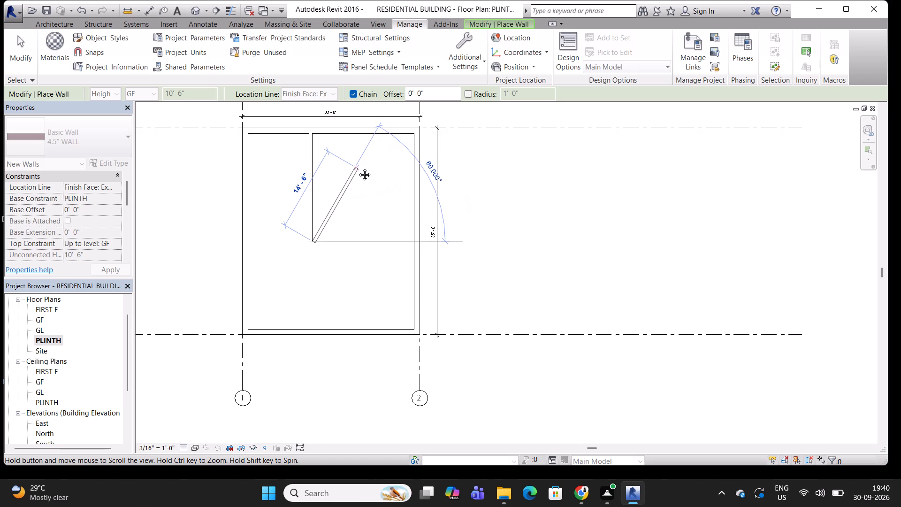
middle_drag(358, 168, 365, 175)
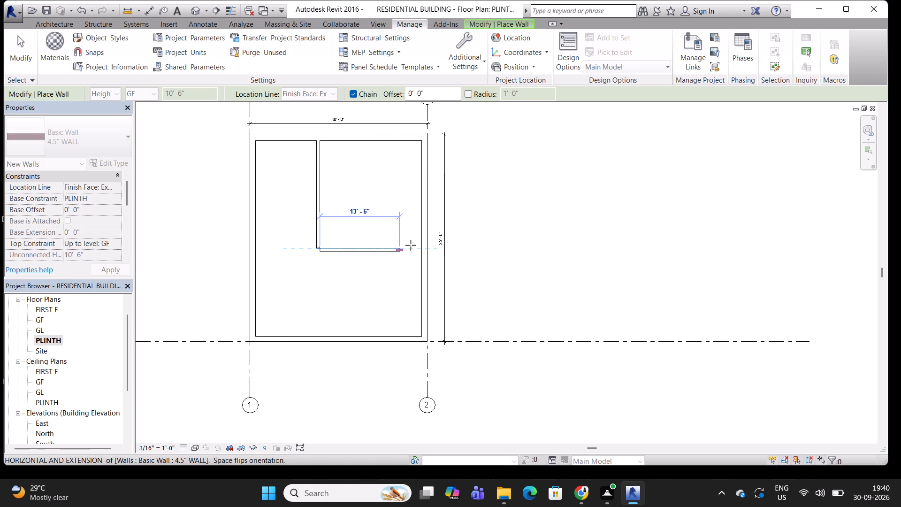
click(417, 246)
middle_drag(367, 181, 398, 188)
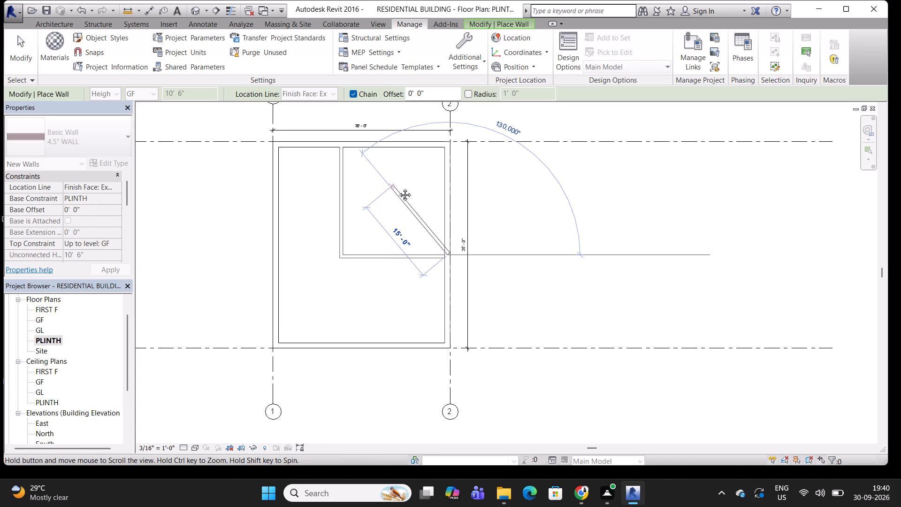
middle_drag(398, 188, 384, 193)
key(Escape)
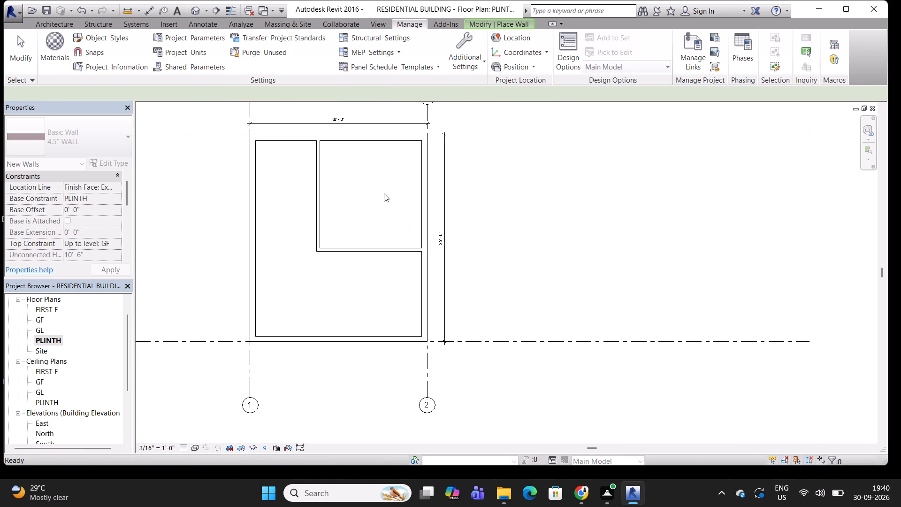
middle_drag(356, 163, 358, 170)
key(Escape)
Select the vertical 4.5" wall and shift its temporary dimension's witness line from the wall's centre to its face.
click(321, 175)
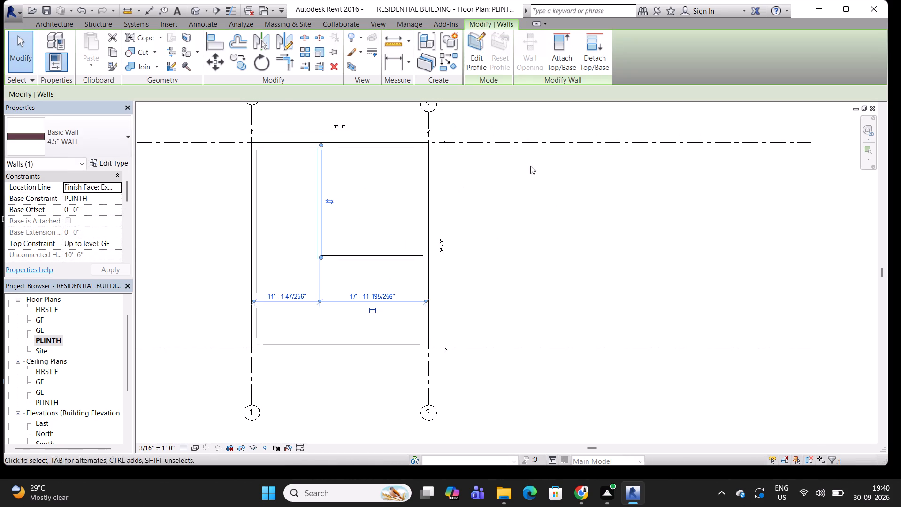
middle_drag(342, 186, 354, 190)
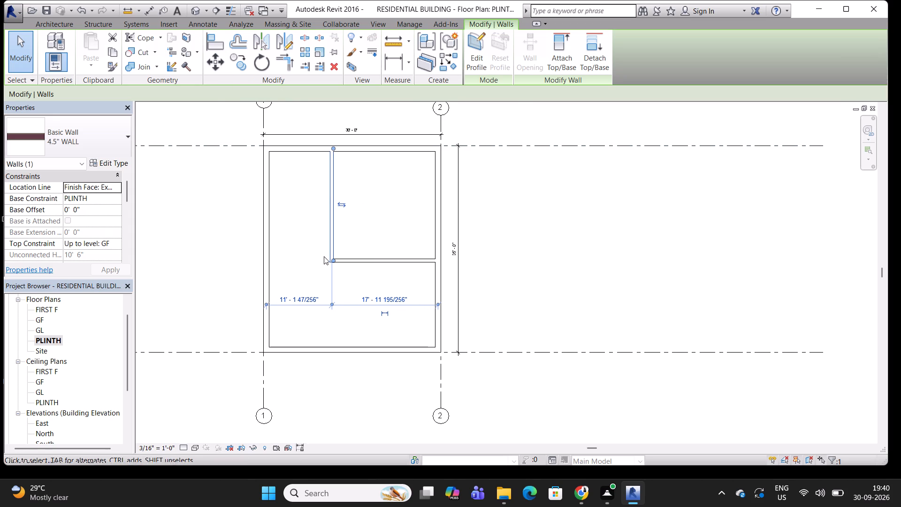
scroll(324, 256, up, 4)
double_click(338, 279)
key(Escape)
click(339, 252)
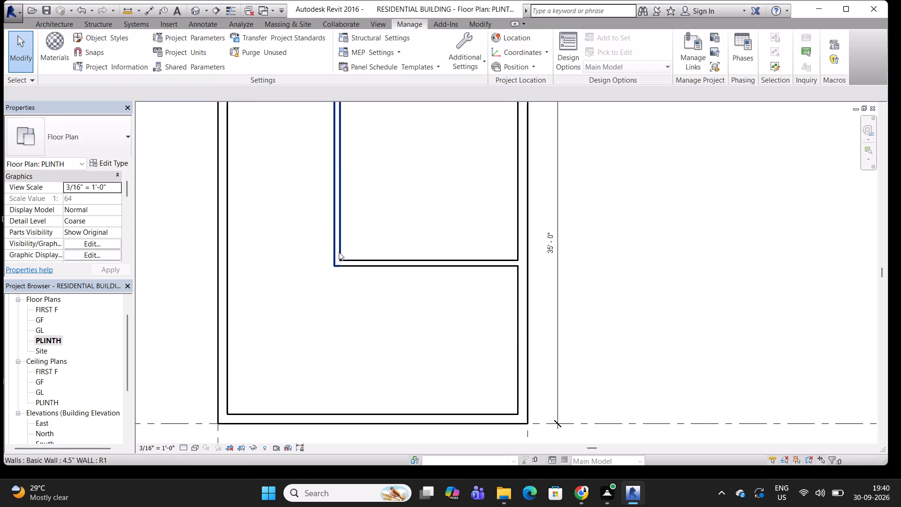
double_click(336, 271)
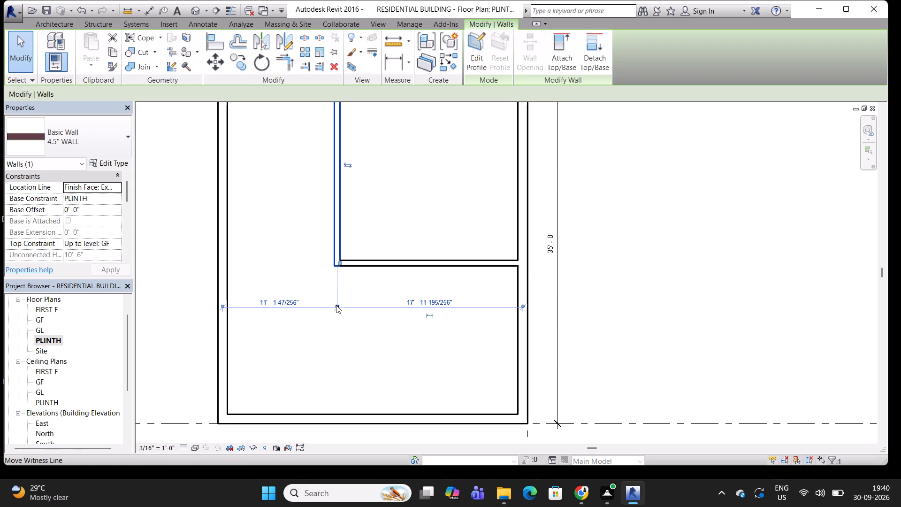
double_click(336, 305)
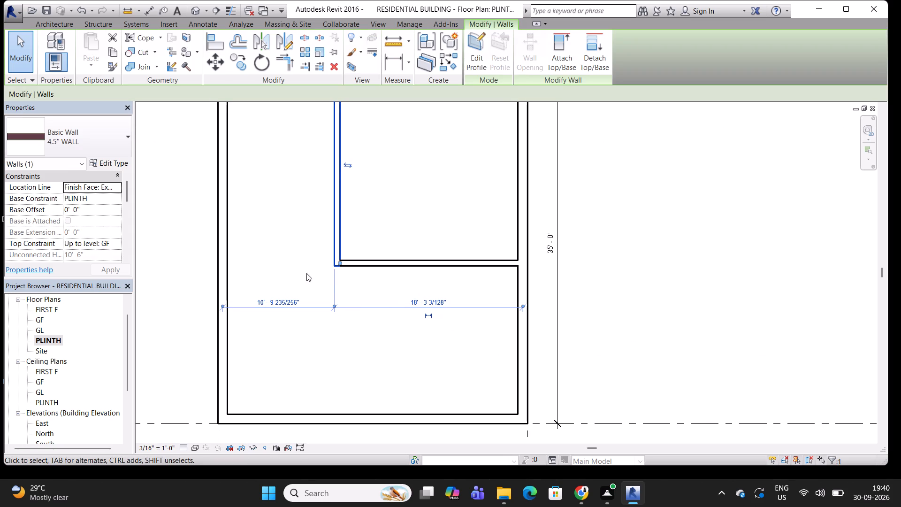
double_click(335, 278)
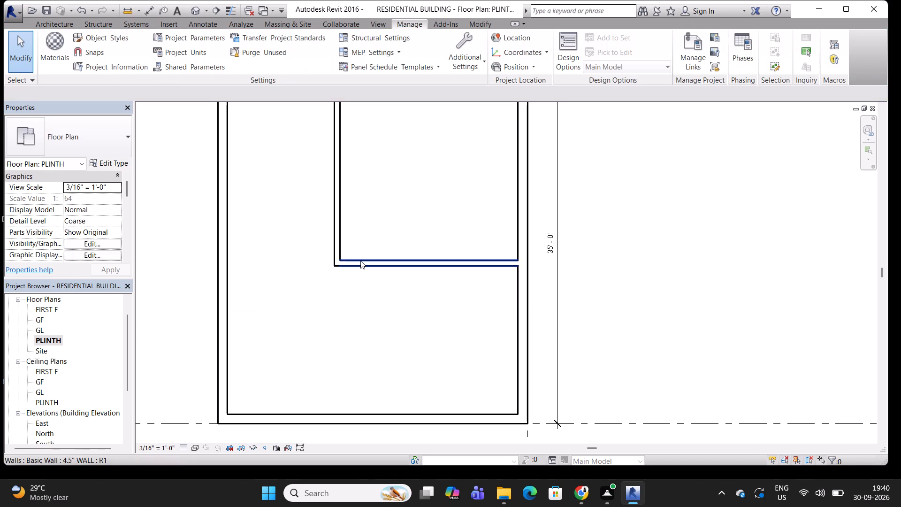
Select the horizontal 4.5" wall and cycle its temporary dimension's witness line between the wall's reference faces.
click(360, 261)
scroll(380, 254, down, 3)
middle_drag(413, 213, 381, 230)
middle_drag(469, 204, 469, 206)
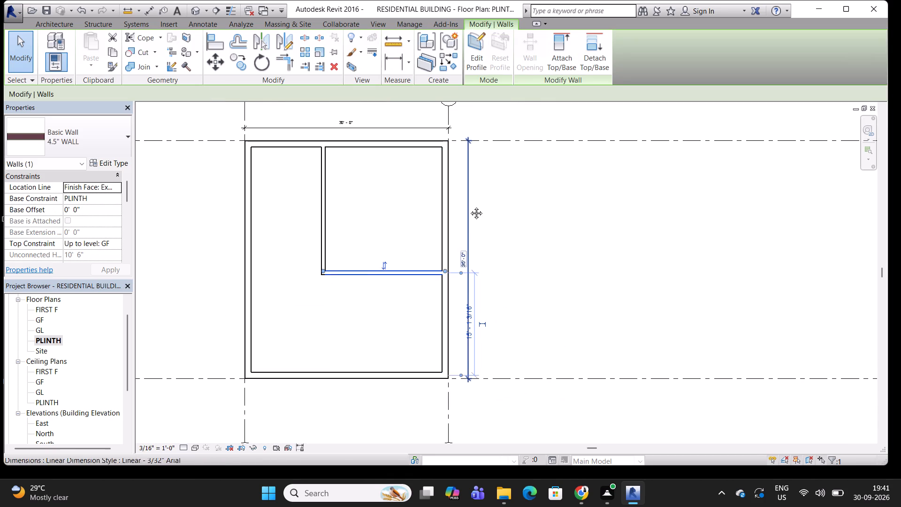
middle_drag(469, 206, 445, 245)
scroll(373, 297, up, 3)
click(352, 314)
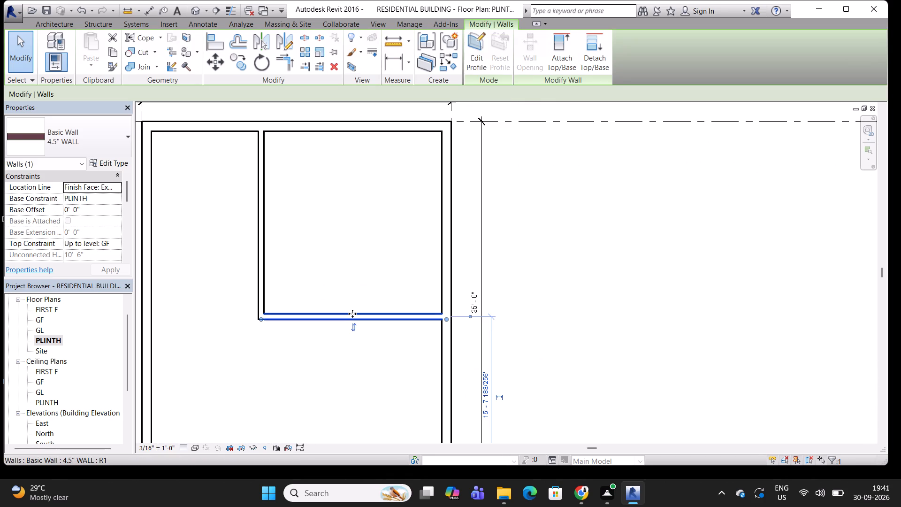
double_click(471, 318)
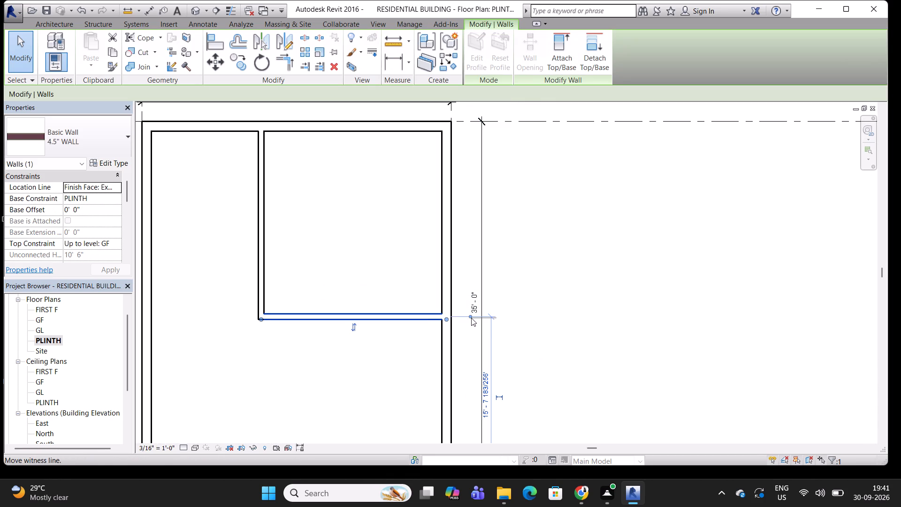
double_click(466, 319)
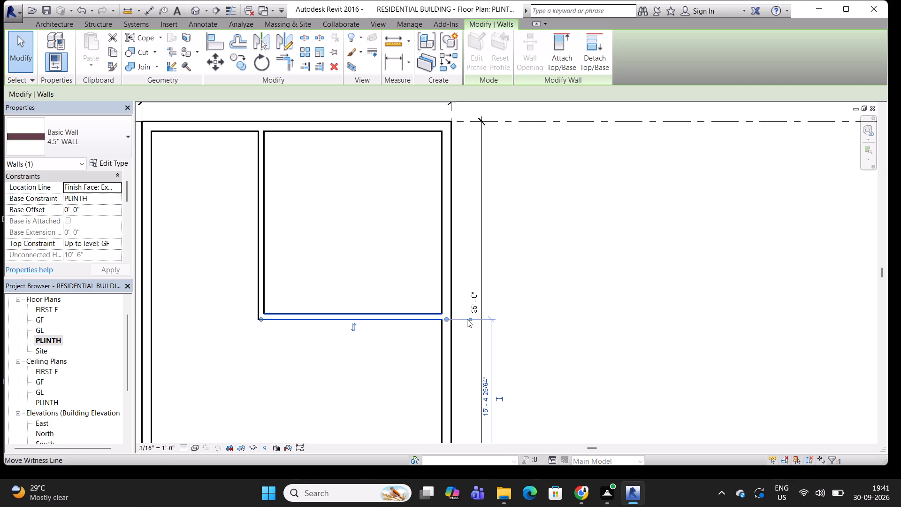
scroll(475, 270, down, 3)
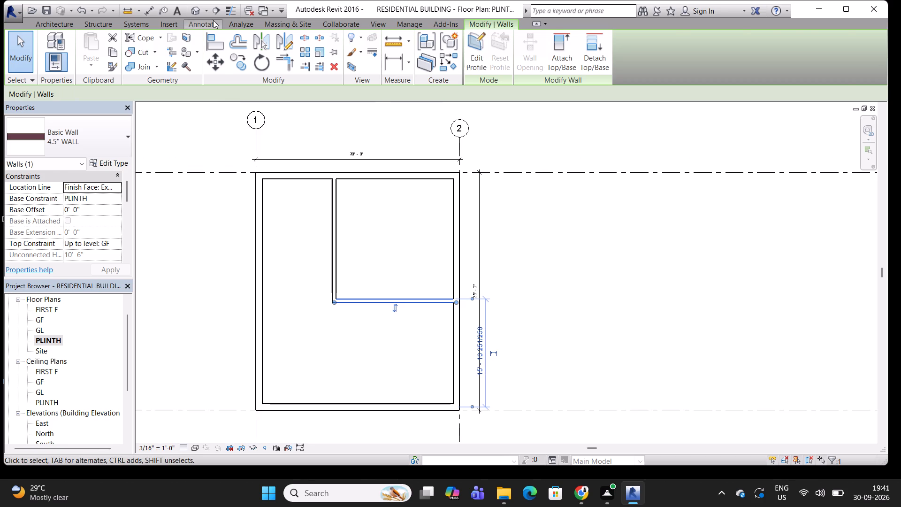
key(Escape)
Place an aligned dimension between the horizontal 4.5" wall's upper face and the upper 9" wall's inner face, inside the enclosed room.
click(203, 19)
click(74, 40)
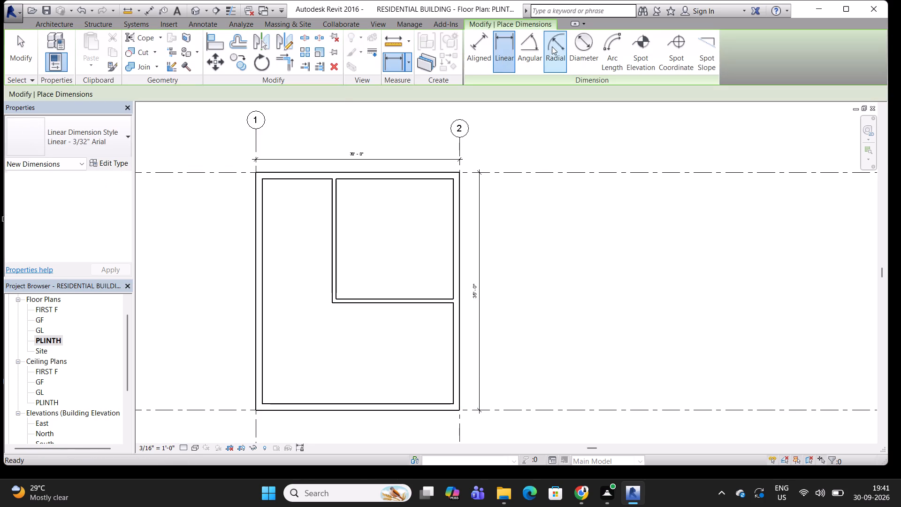
click(480, 42)
click(405, 296)
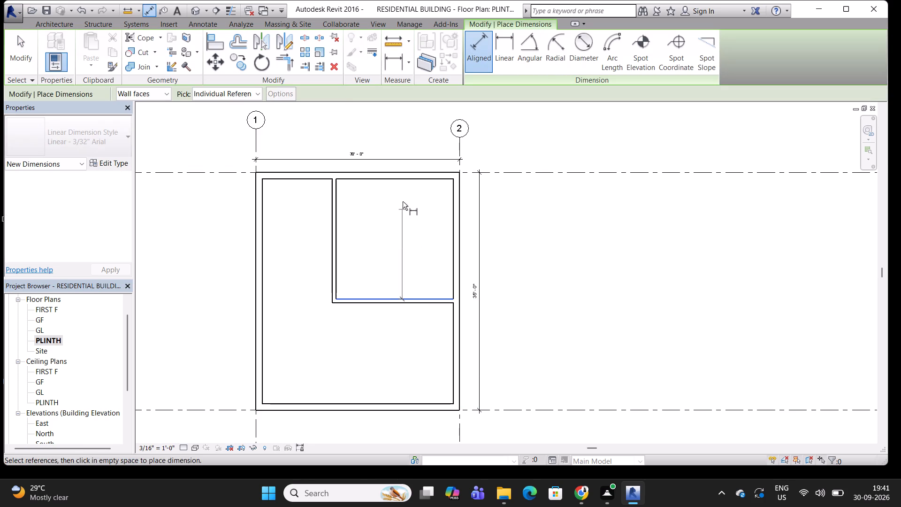
click(407, 180)
click(425, 218)
scroll(415, 280, up, 3)
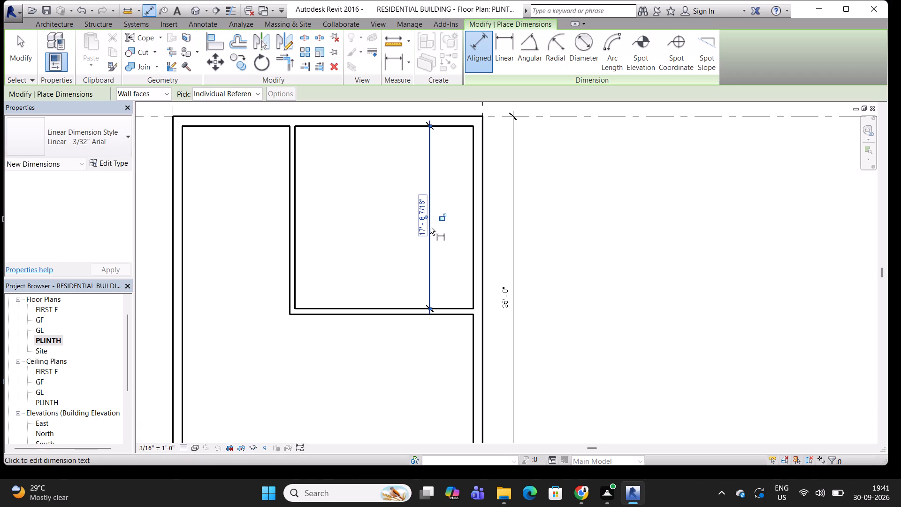
key(Escape)
key(Escape)
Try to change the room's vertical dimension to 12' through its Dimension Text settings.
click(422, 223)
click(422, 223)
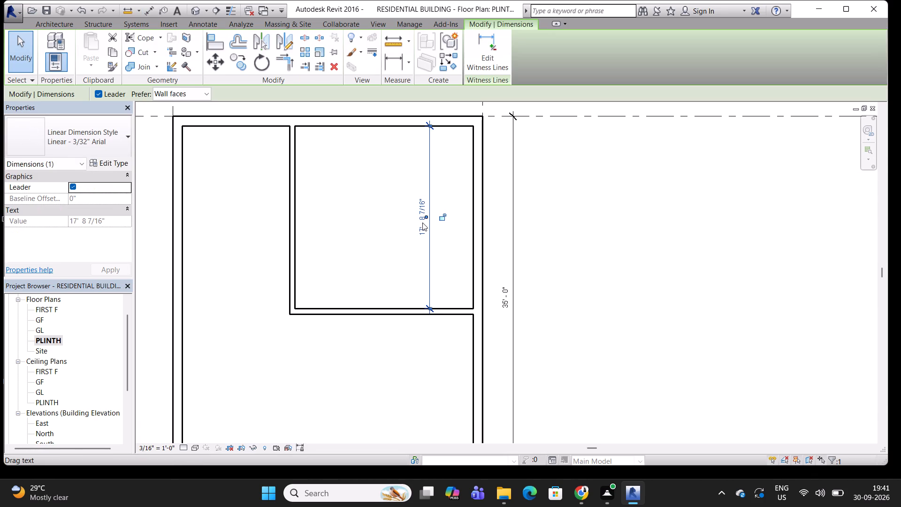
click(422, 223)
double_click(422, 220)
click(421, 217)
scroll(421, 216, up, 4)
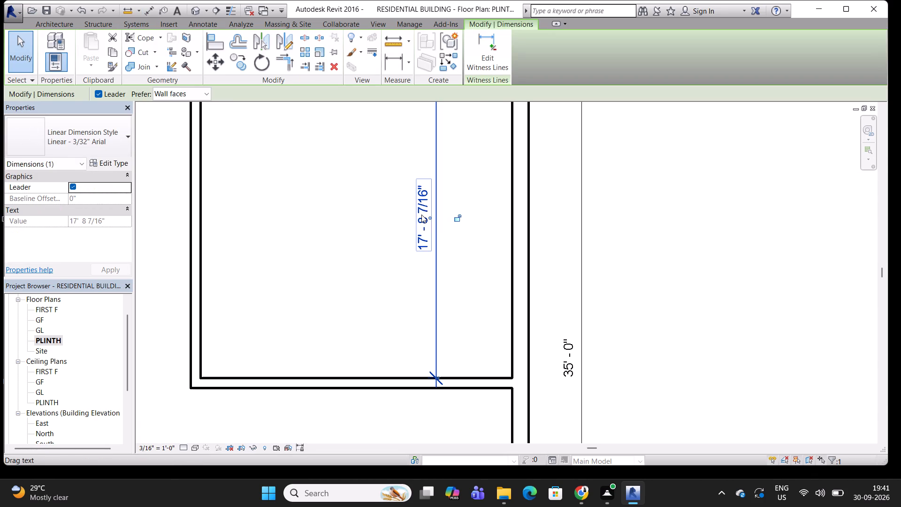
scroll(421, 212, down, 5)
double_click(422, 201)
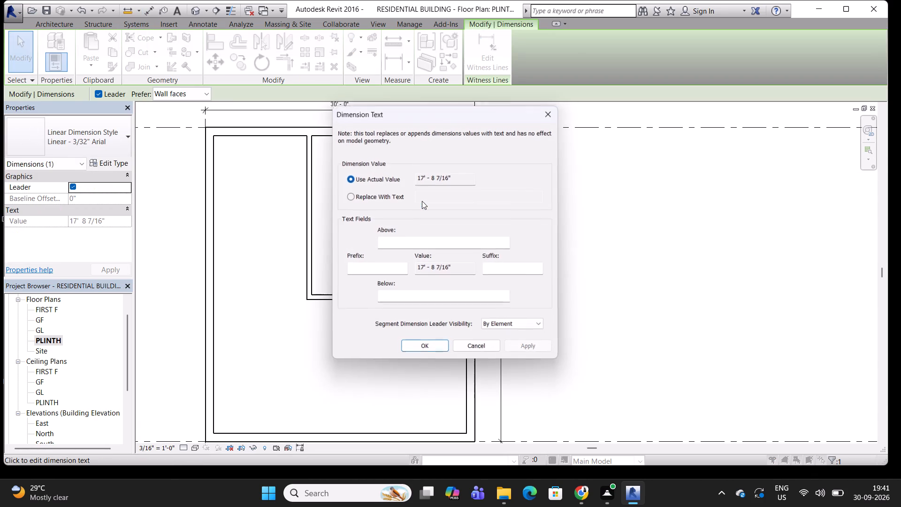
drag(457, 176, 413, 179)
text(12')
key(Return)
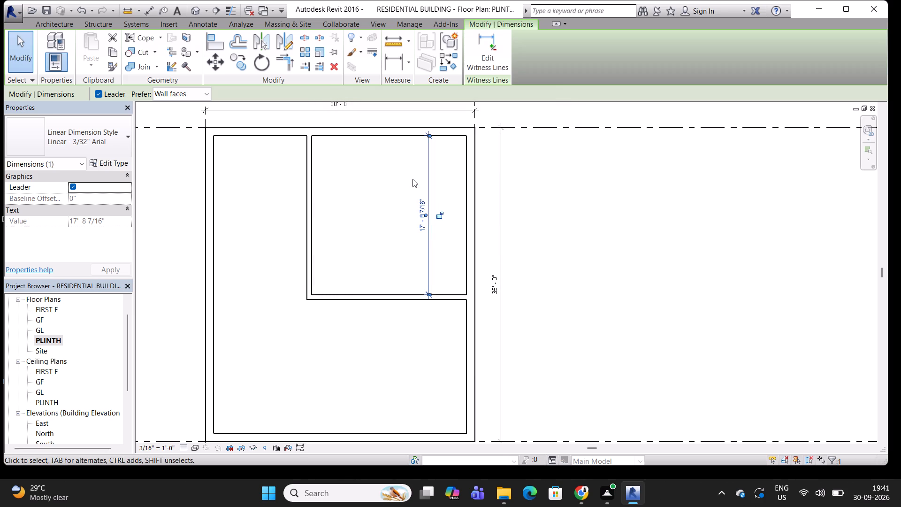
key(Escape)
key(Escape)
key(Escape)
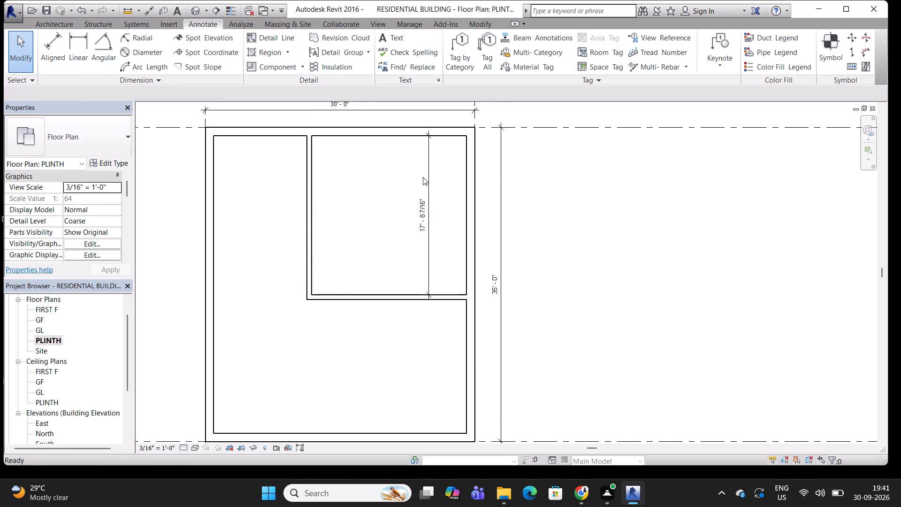
Set the horizontal 4.5" wall's temporary dimension to 12', measured from its upper face to the upper 9" wall's inner face.
middle_drag(385, 164, 405, 165)
click(379, 295)
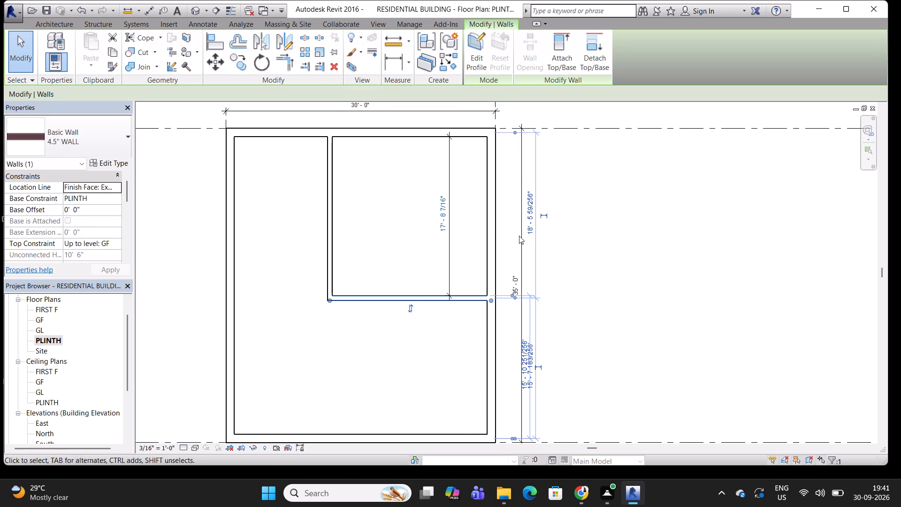
scroll(529, 274, up, 8)
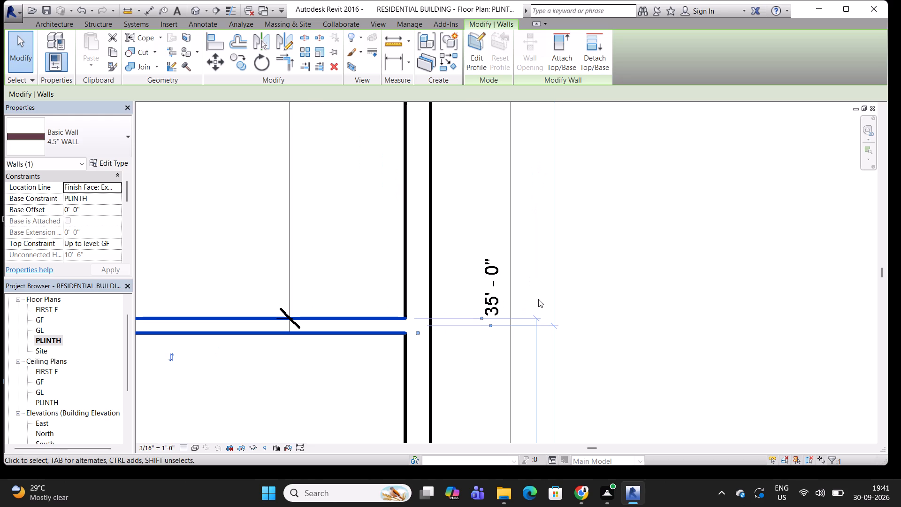
double_click(494, 327)
click(490, 334)
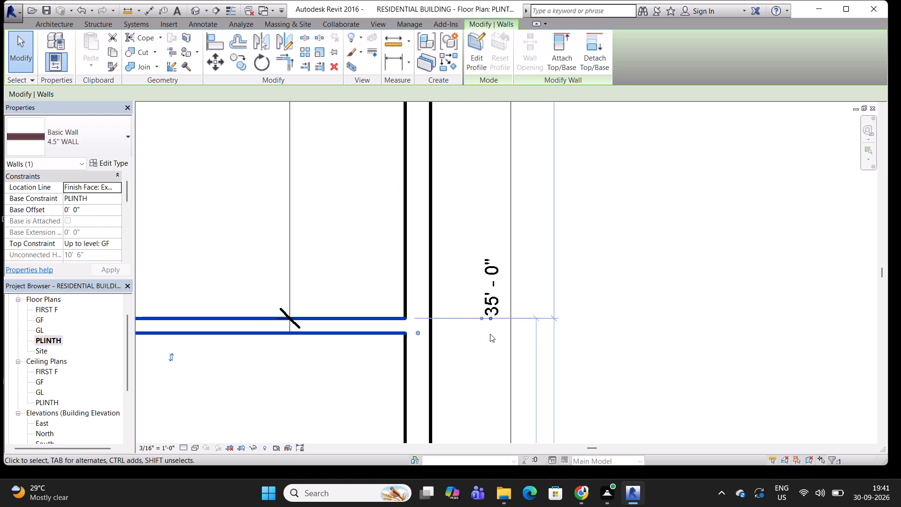
scroll(492, 324, down, 10)
scroll(492, 193, up, 3)
click(495, 194)
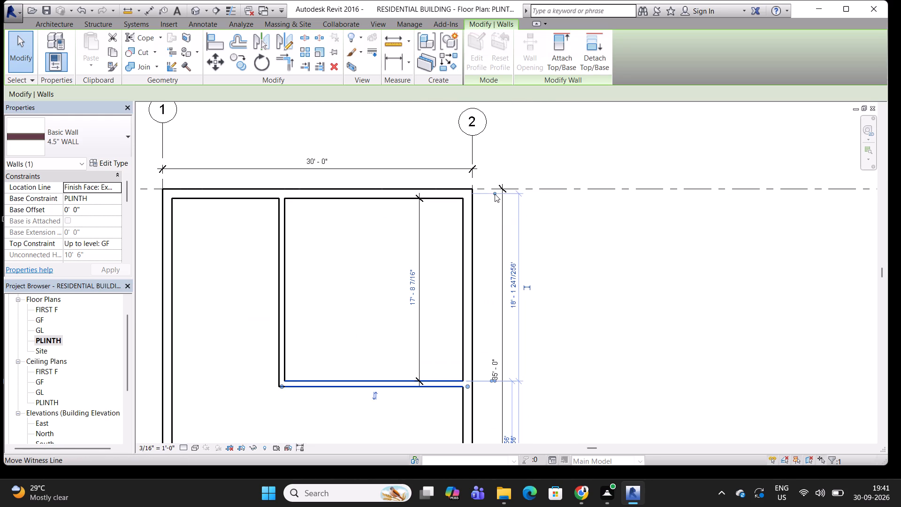
click(512, 287)
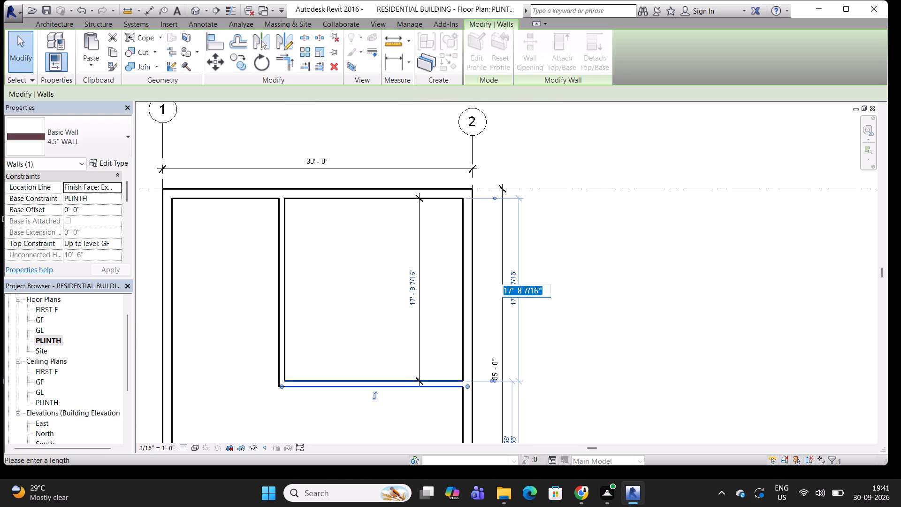
text(12')
key(Return)
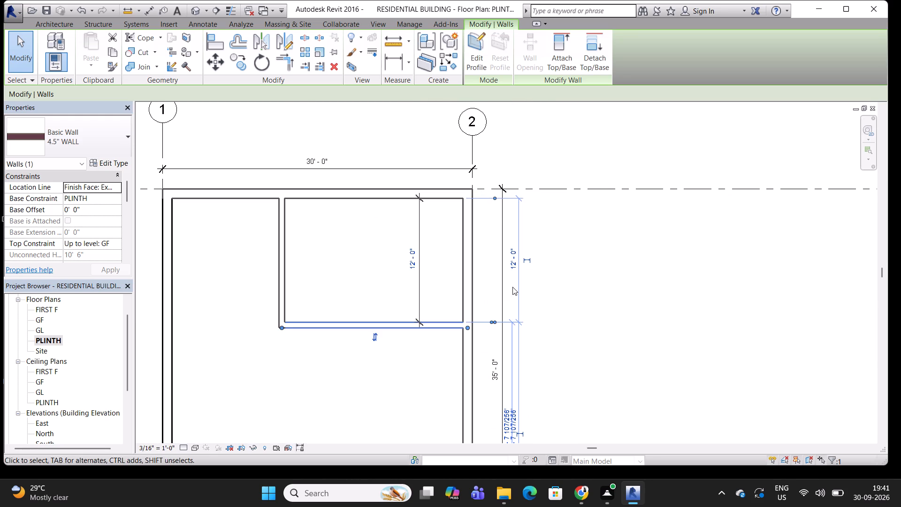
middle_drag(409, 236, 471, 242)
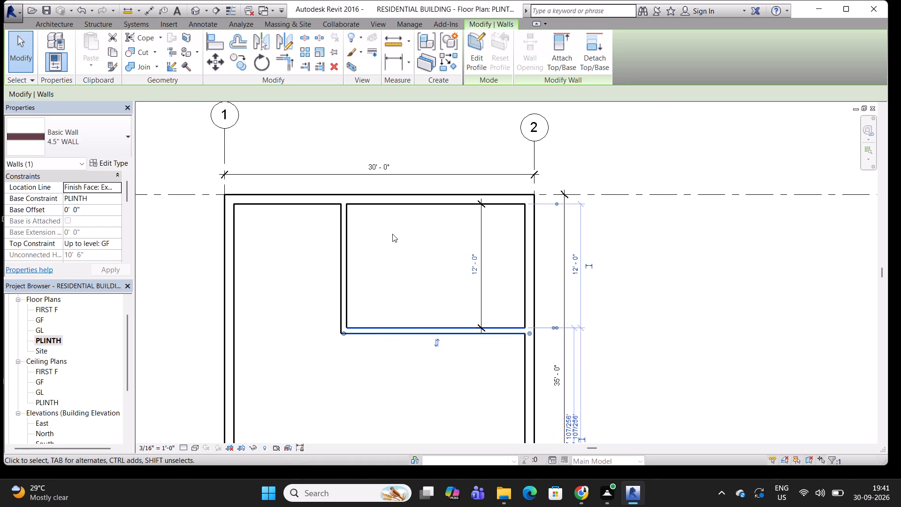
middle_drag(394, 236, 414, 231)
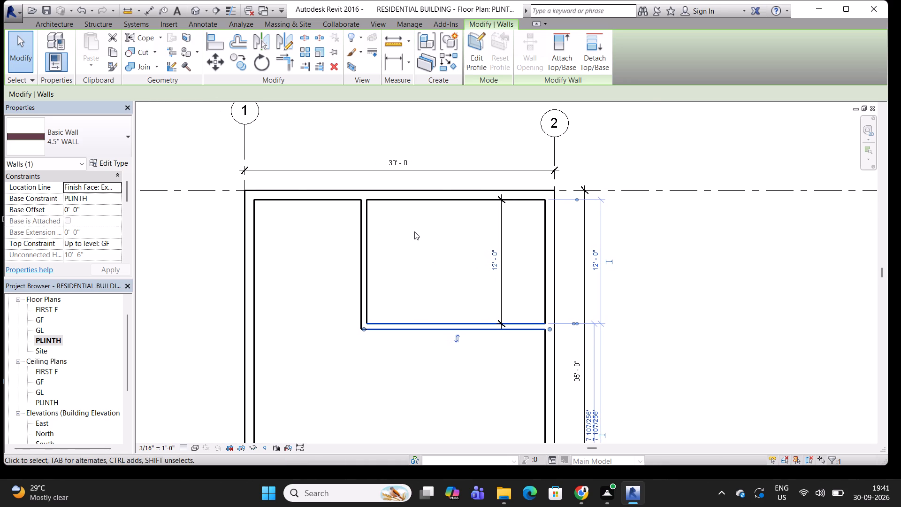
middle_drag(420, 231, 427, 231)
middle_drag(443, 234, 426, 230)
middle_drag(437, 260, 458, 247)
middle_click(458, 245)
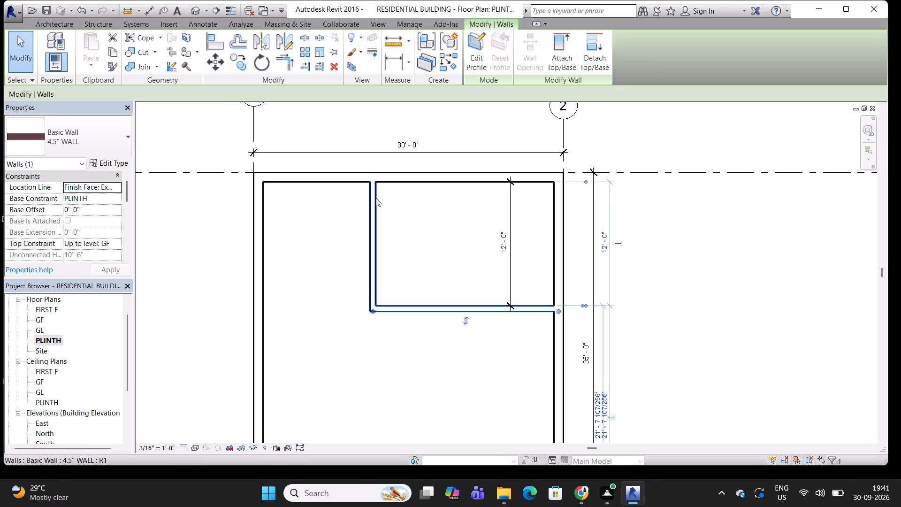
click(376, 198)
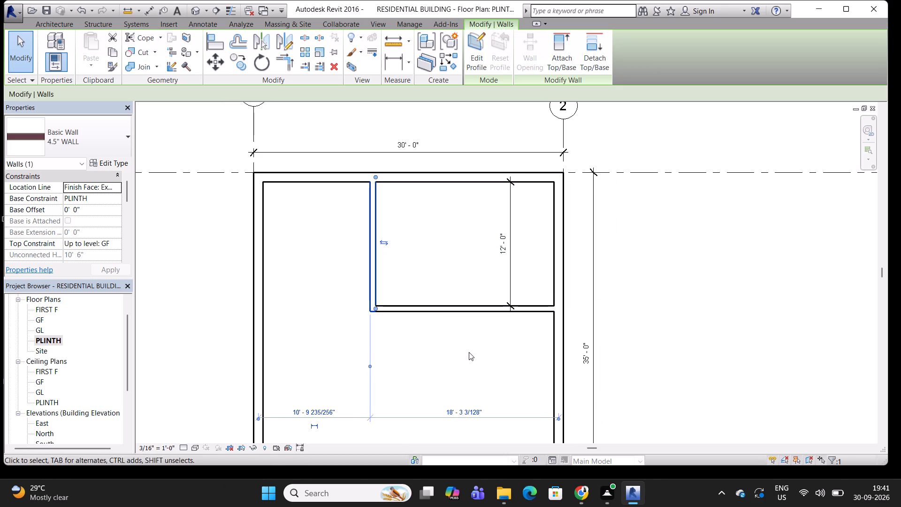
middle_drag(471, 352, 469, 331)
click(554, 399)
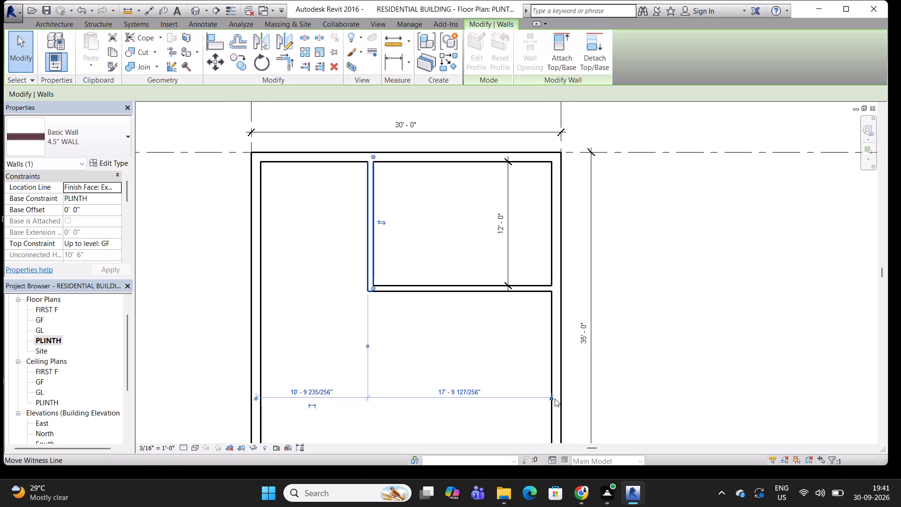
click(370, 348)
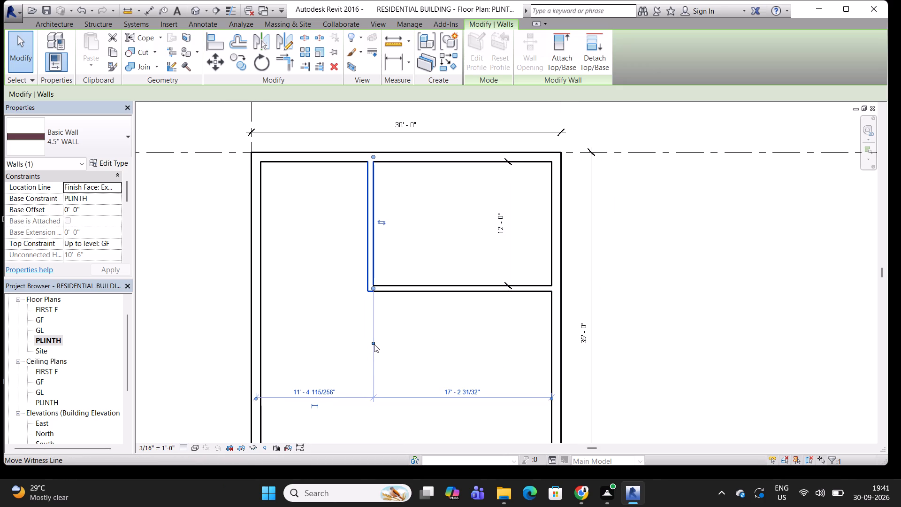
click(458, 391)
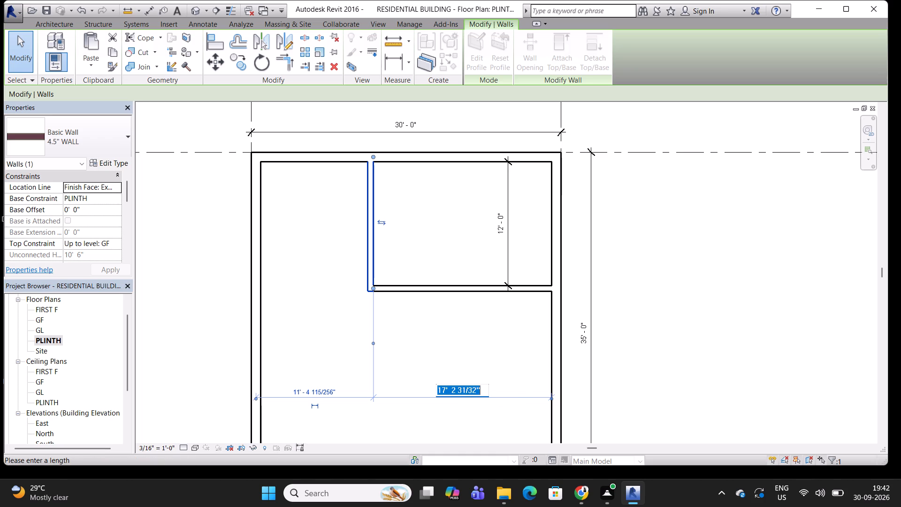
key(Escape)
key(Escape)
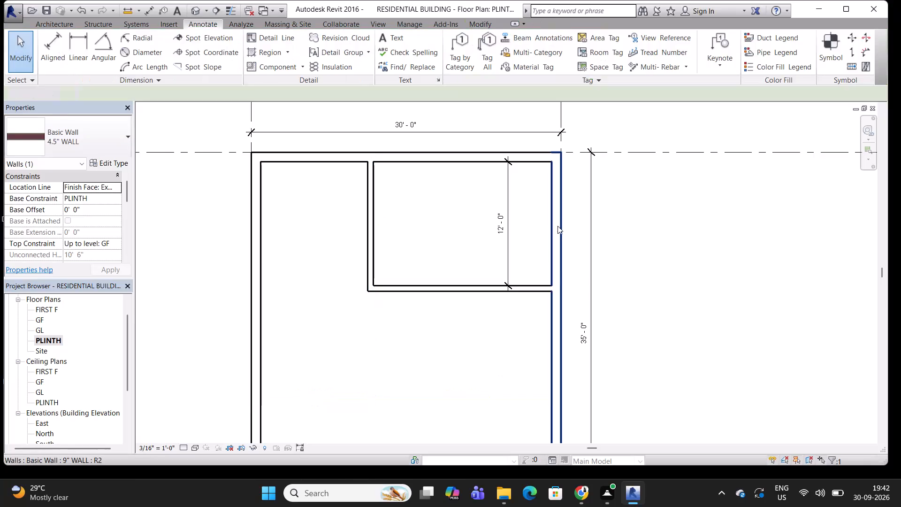
Offset a copy of the 9" wall on grid 2 by 8' towards the building's interior.
click(557, 224)
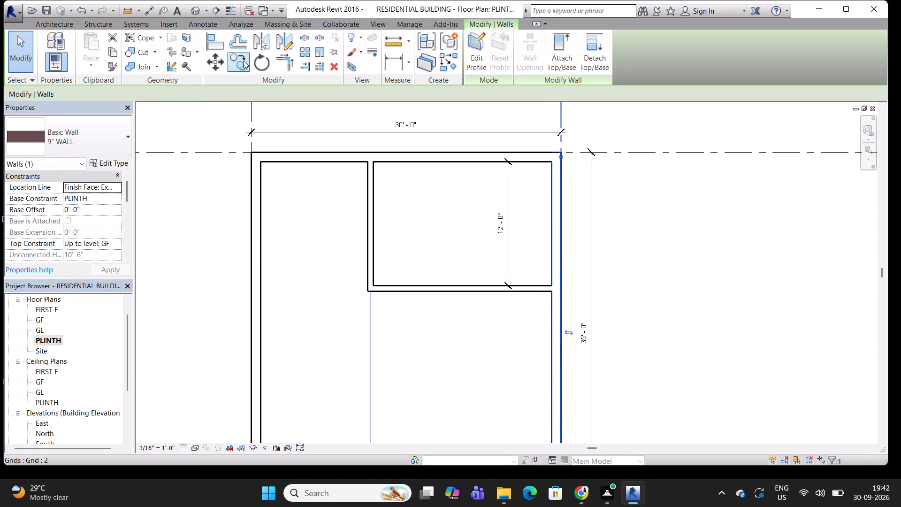
click(242, 39)
click(400, 215)
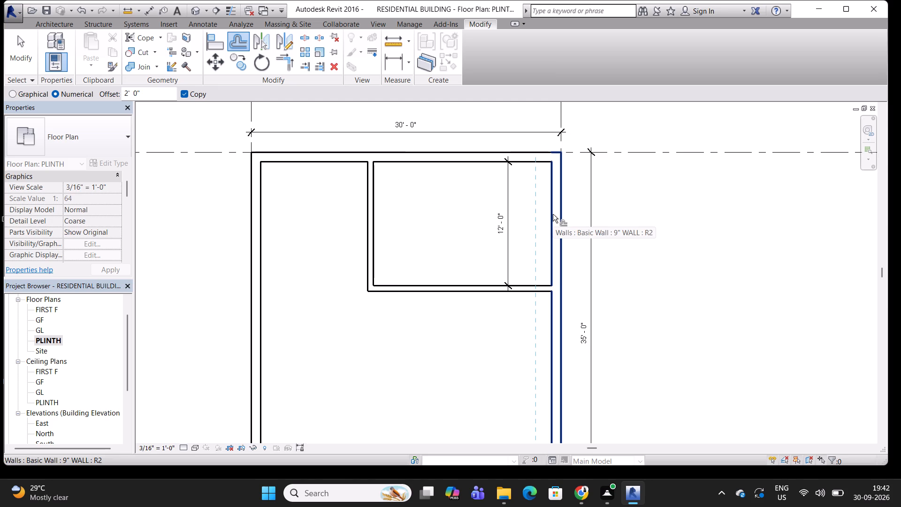
drag(151, 92, 122, 95)
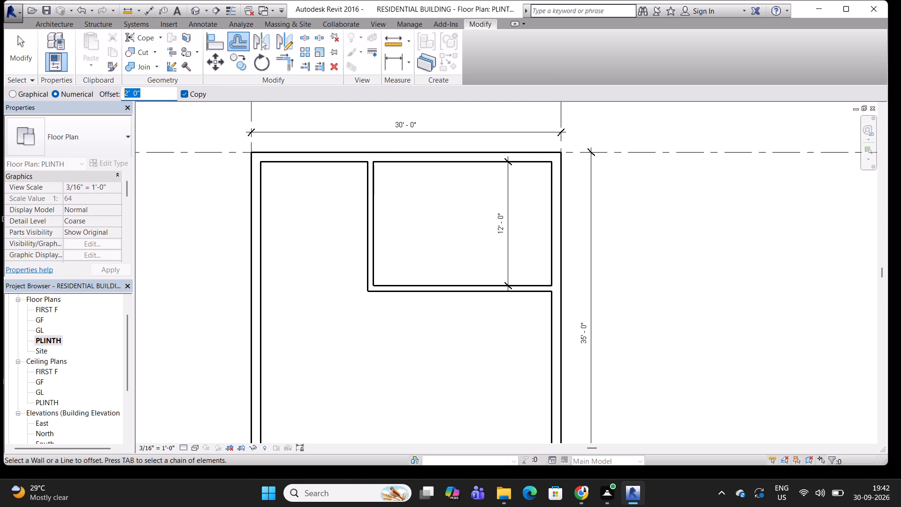
text(8')
key(Return)
click(551, 206)
scroll(472, 215, up, 1)
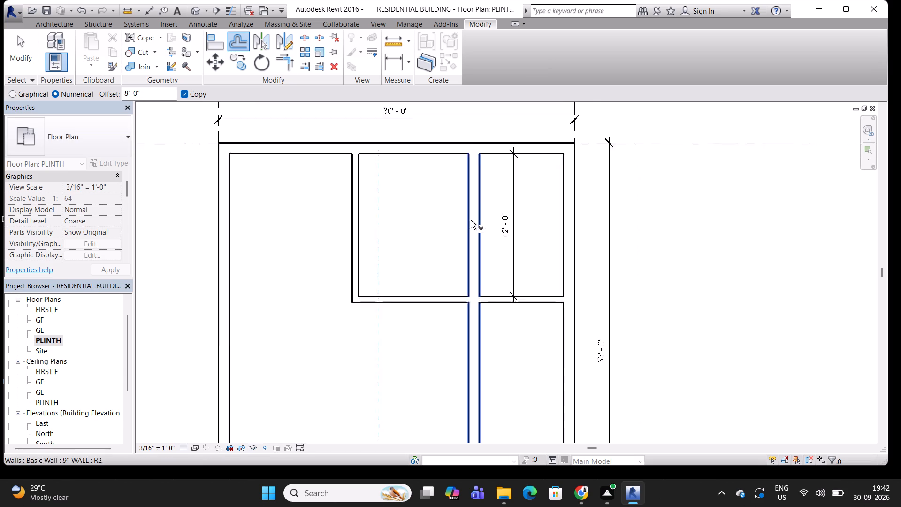
scroll(471, 220, up, 1)
middle_drag(479, 221, 383, 179)
middle_drag(418, 163, 441, 202)
key(Escape)
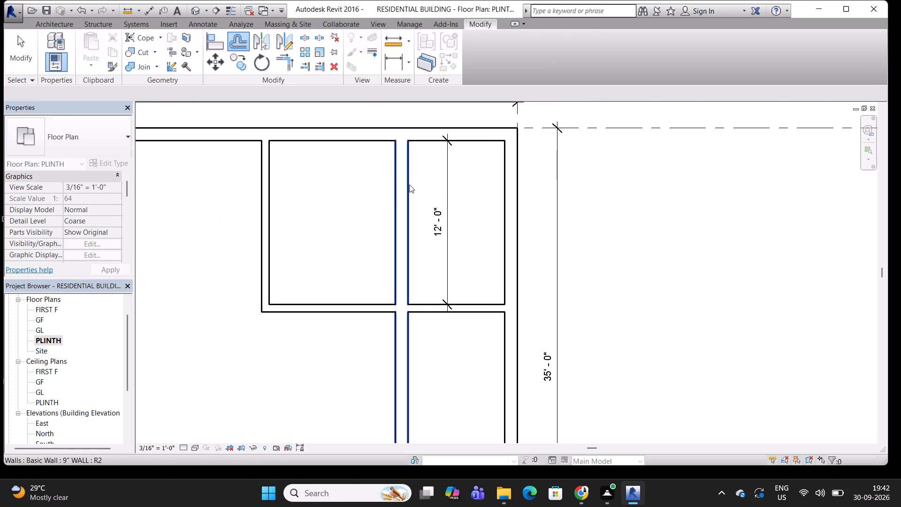
Change the new offset vertical wall's type to 4.5" WALL.
click(408, 184)
click(107, 144)
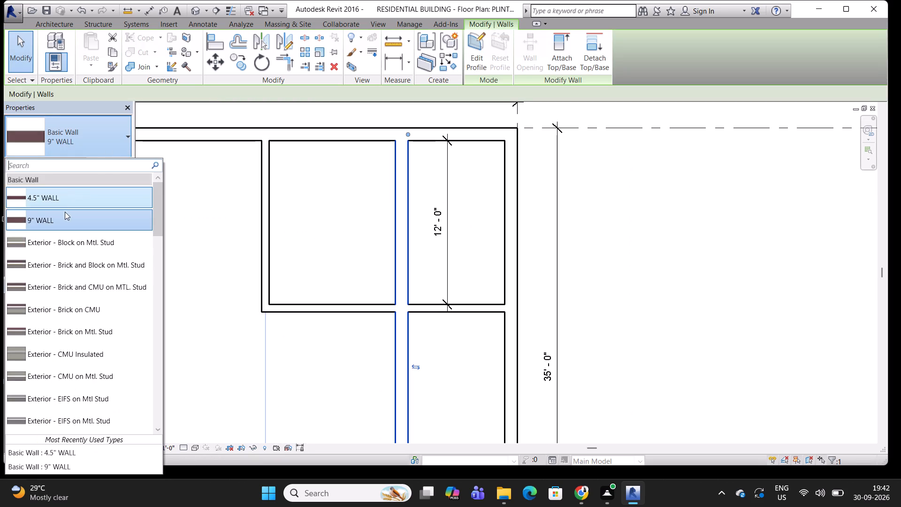
click(69, 199)
middle_drag(412, 207, 356, 189)
key(Escape)
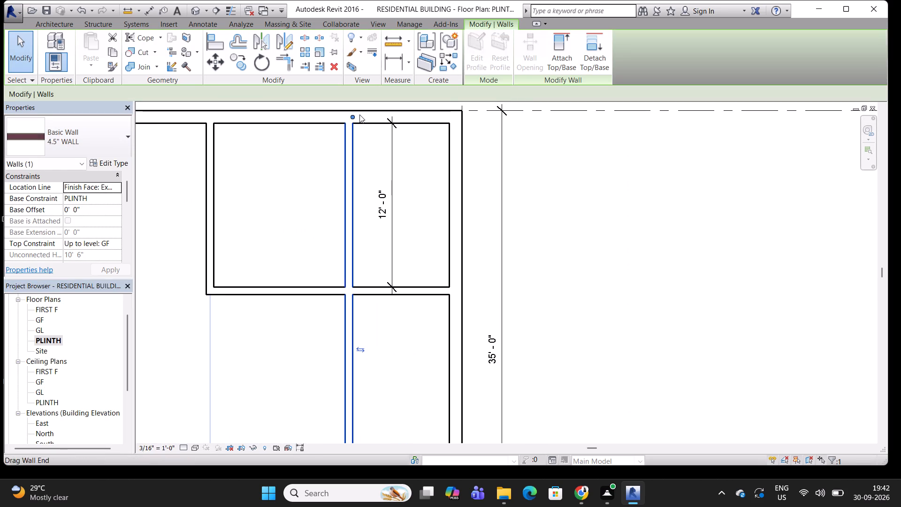
key(Escape)
Measure the clear distance between the new 4.5" wall's face and the inner face of the 9" wall on grid 2.
click(394, 62)
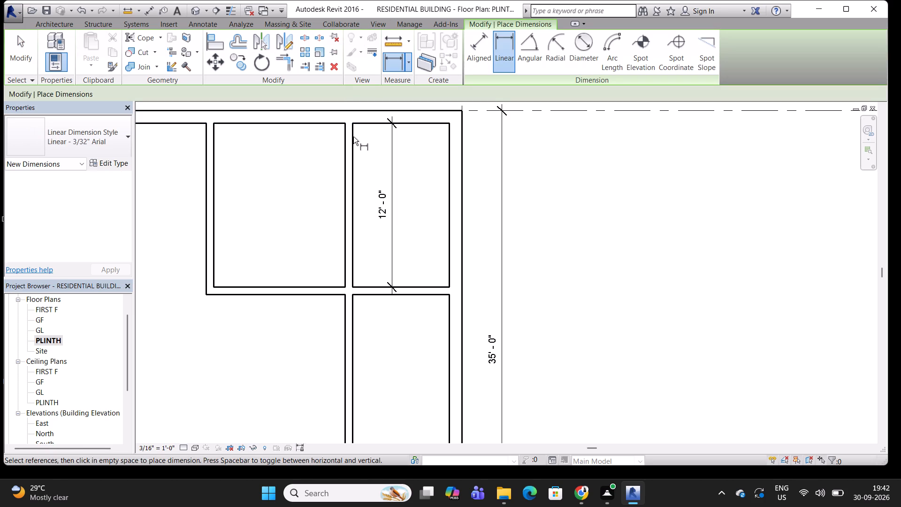
click(400, 40)
click(357, 161)
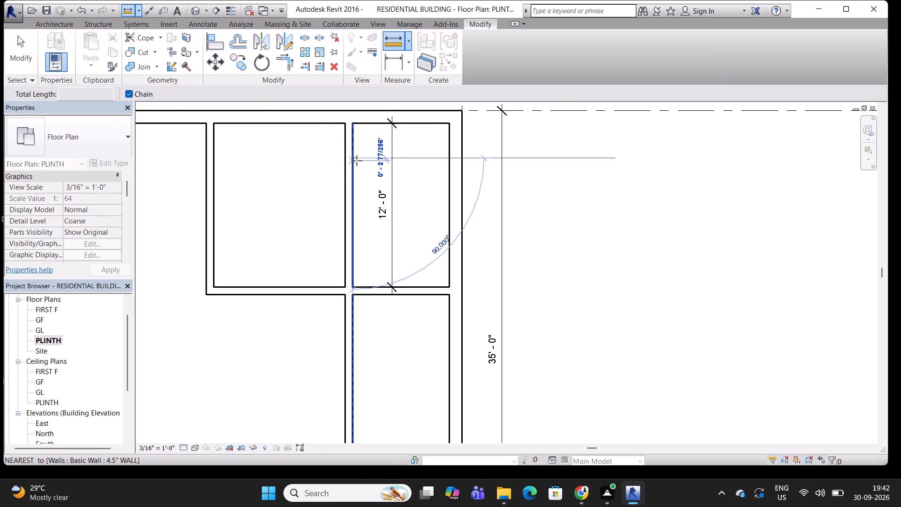
click(449, 158)
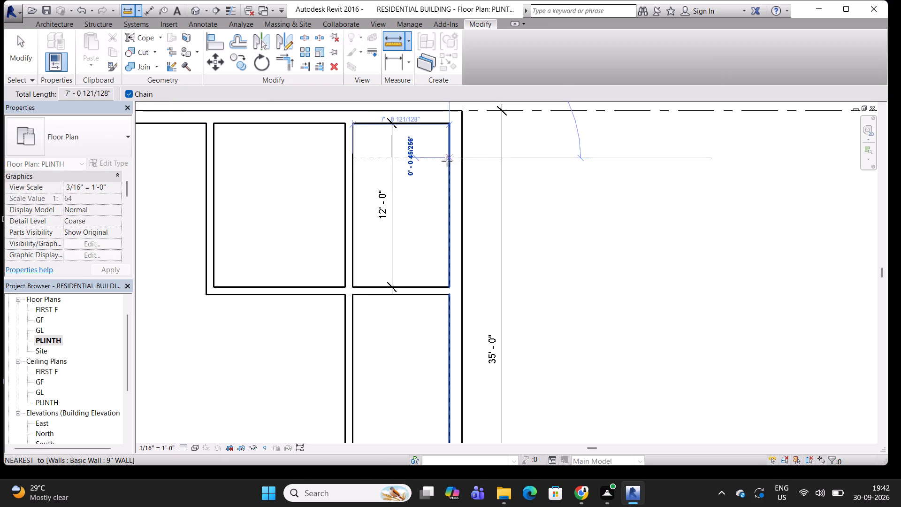
key(Escape)
Place an aligned dimension from the new vertical 4.5" wall's face to the inner face of the 9" wall on grid 2.
click(408, 60)
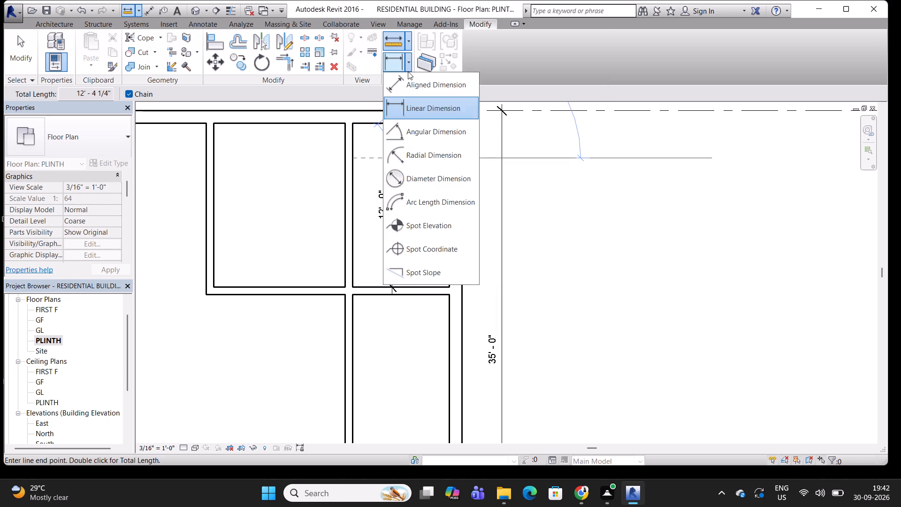
click(411, 78)
click(355, 148)
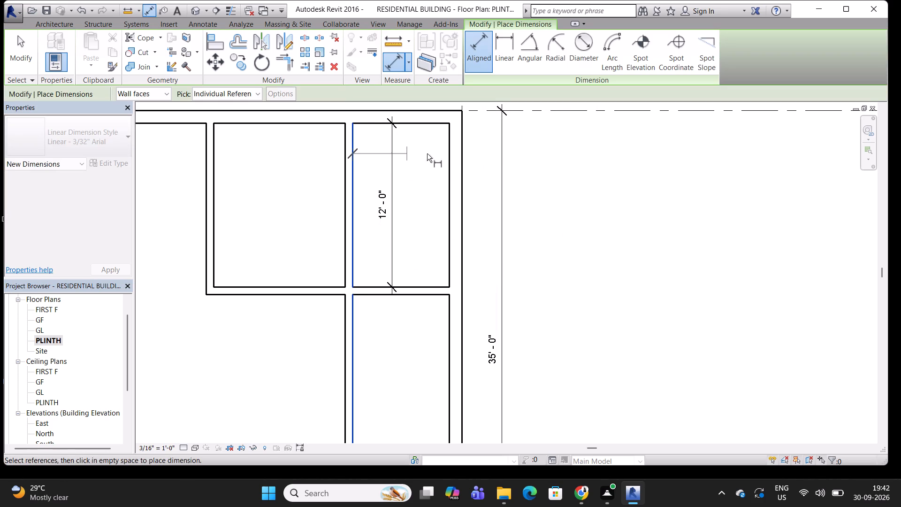
click(446, 151)
click(426, 181)
click(409, 169)
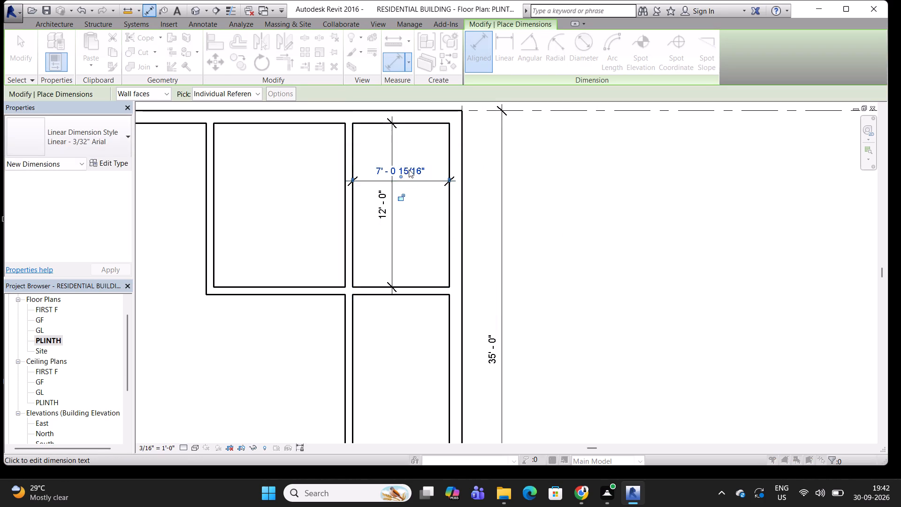
key(Escape)
key(Escape)
key(Escape)
key(Escape)
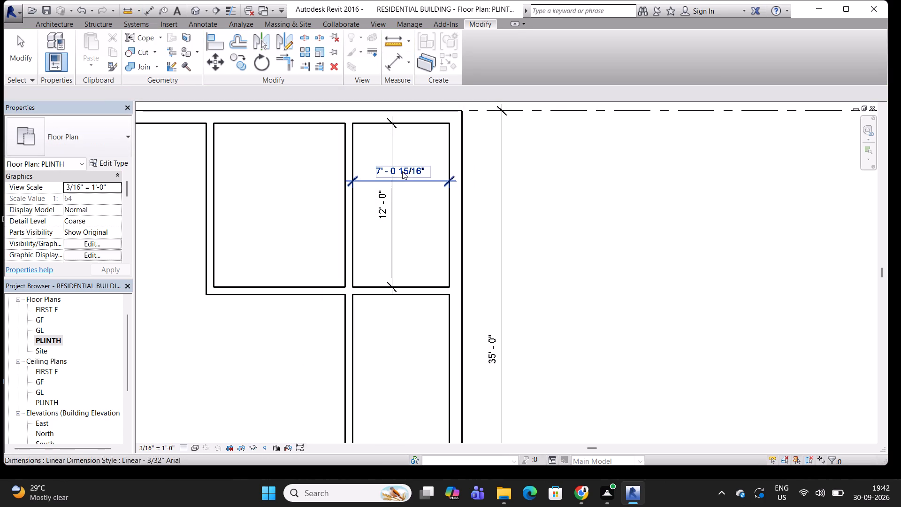
key(Escape)
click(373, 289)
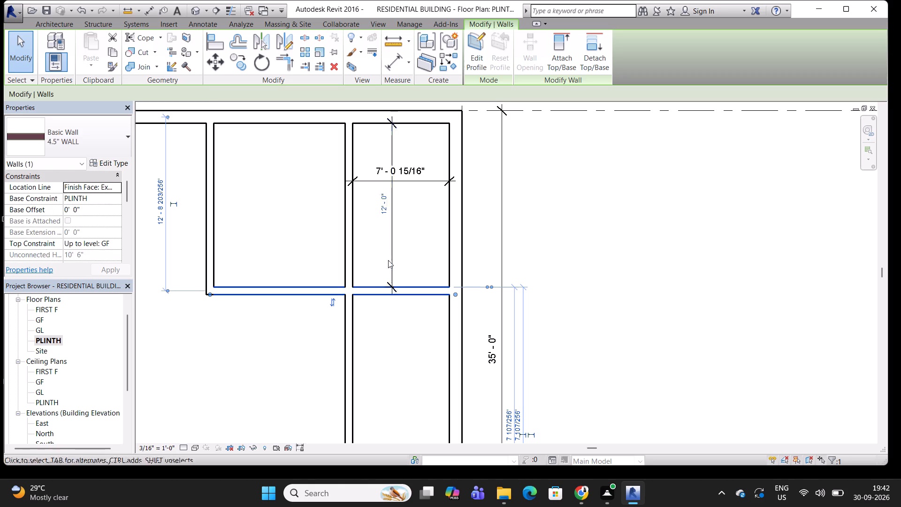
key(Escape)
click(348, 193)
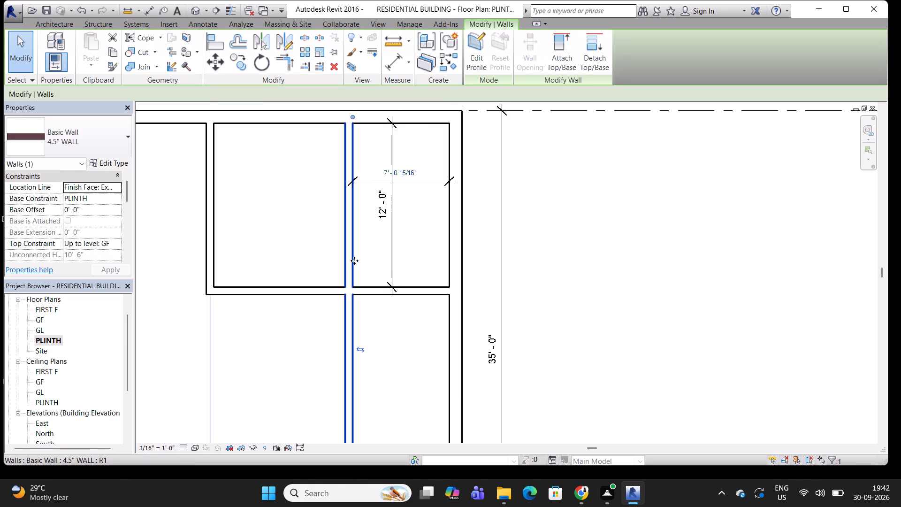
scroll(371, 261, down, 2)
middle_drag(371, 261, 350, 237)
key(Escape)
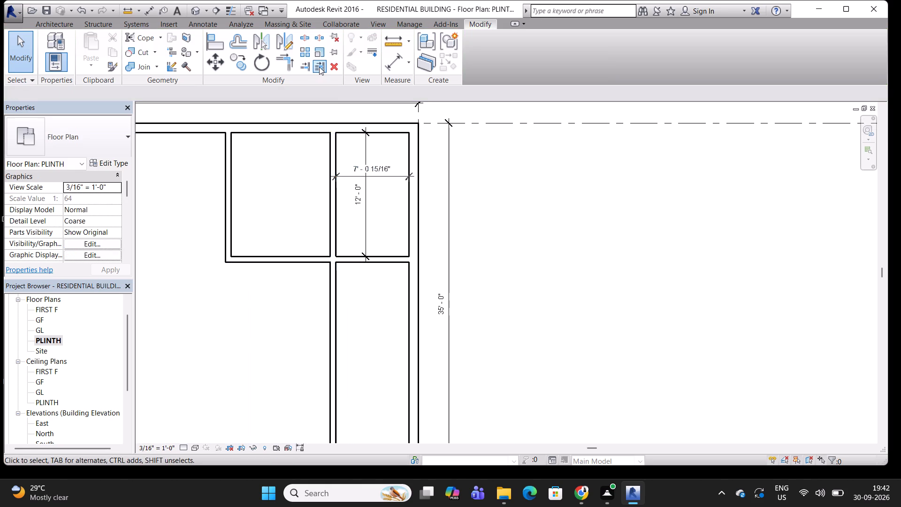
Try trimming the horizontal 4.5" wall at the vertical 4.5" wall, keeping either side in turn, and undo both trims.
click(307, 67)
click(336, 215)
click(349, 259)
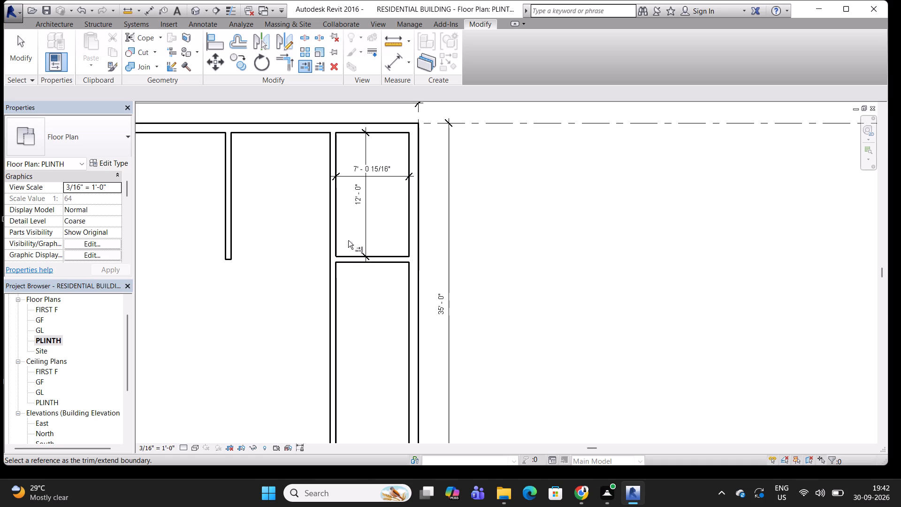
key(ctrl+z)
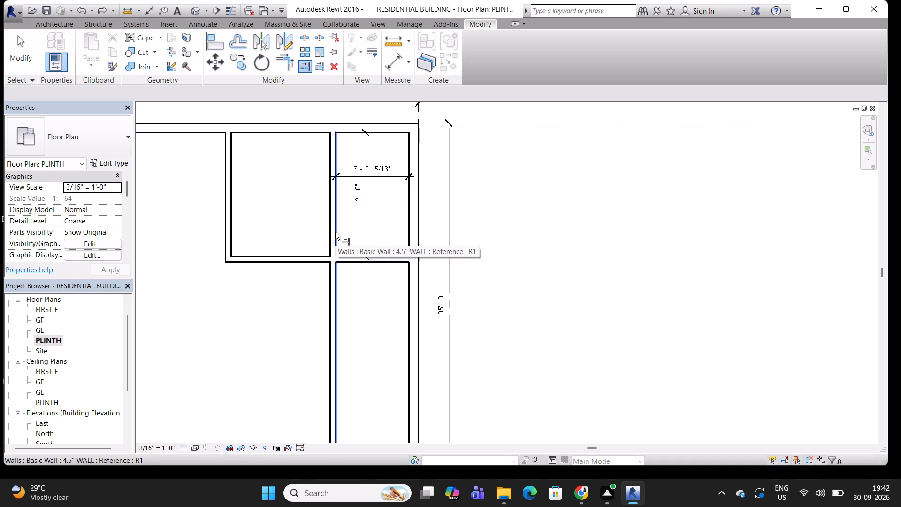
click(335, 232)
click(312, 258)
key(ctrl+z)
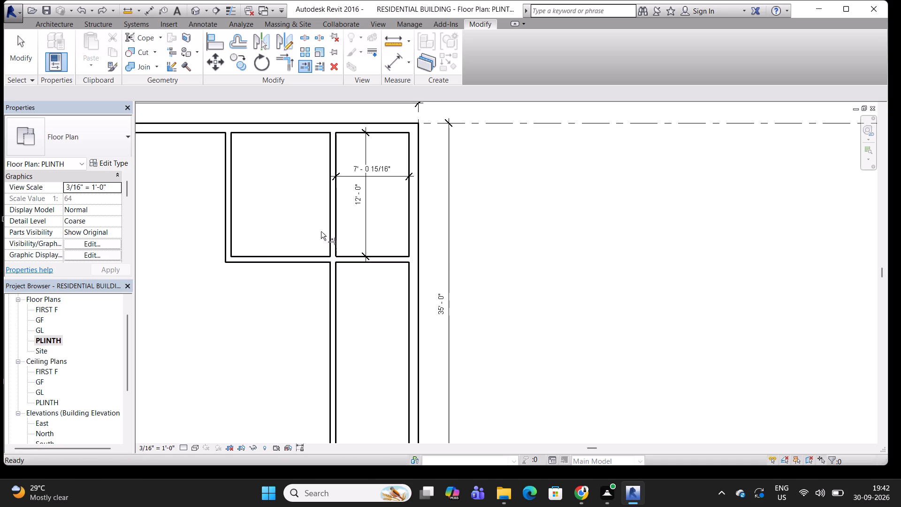
Trim the horizontal and vertical 4.5" walls where they cross, keeping only the portions that enclose the corner room beside grid 2.
click(335, 223)
click(348, 253)
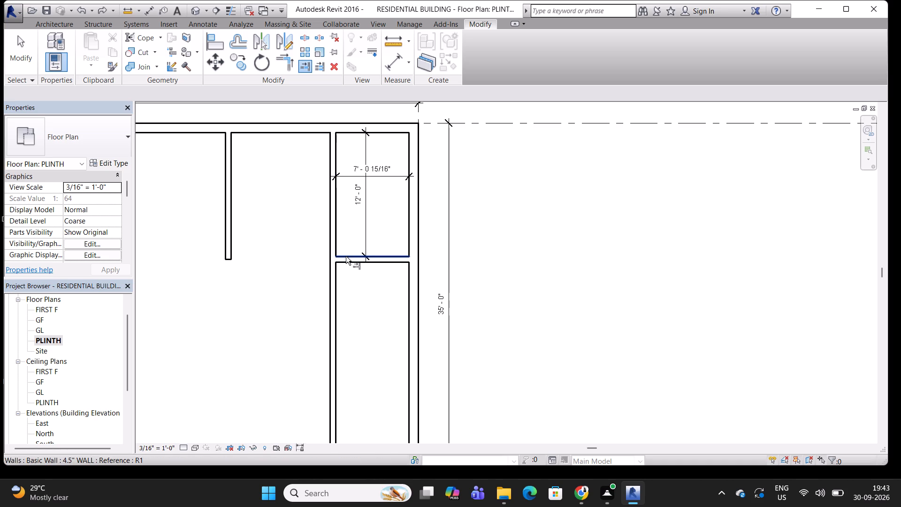
click(346, 256)
click(335, 238)
middle_drag(338, 230, 361, 245)
scroll(390, 181, up, 3)
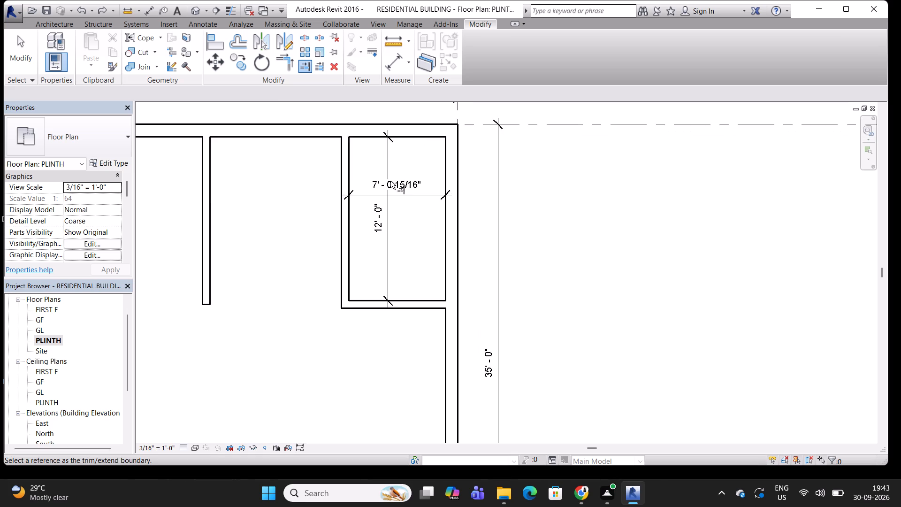
scroll(344, 272, up, 1)
key(space)
key(Escape)
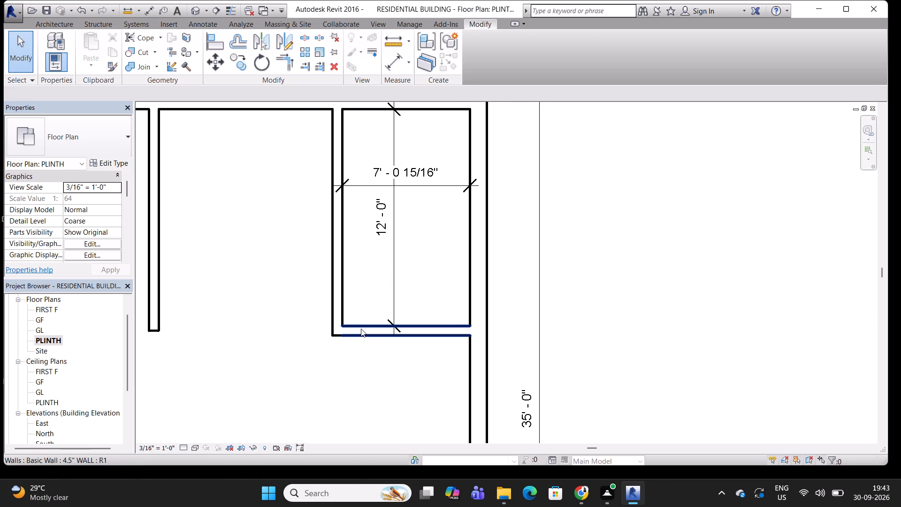
Set the clear distance between the vertical 4.5" wall's room-side face and the inner face of the 9" wall on grid 2 to 8'.
click(361, 329)
scroll(385, 238, down, 3)
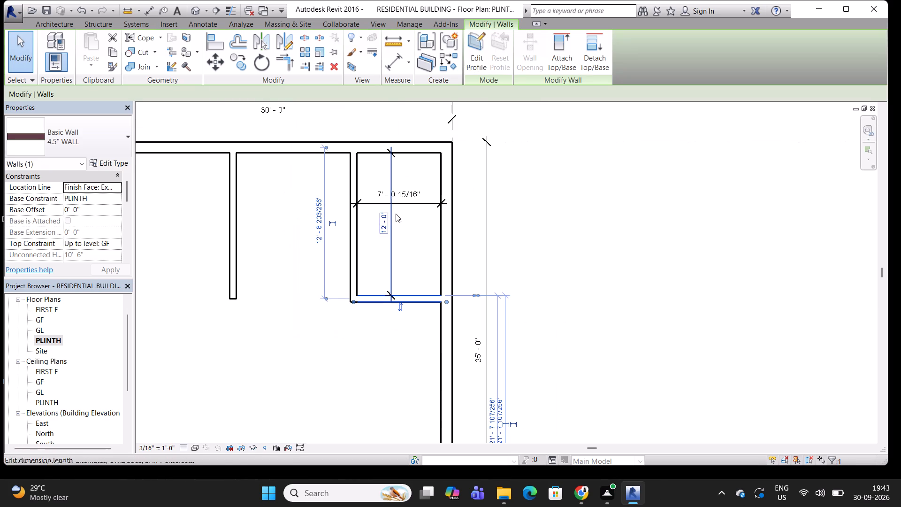
middle_drag(405, 181, 383, 184)
key(Escape)
click(334, 230)
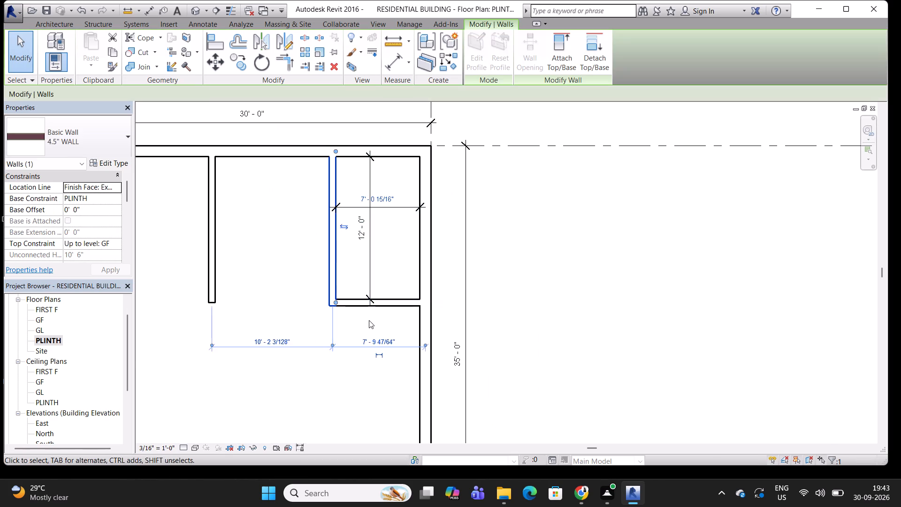
scroll(347, 319, up, 3)
click(325, 348)
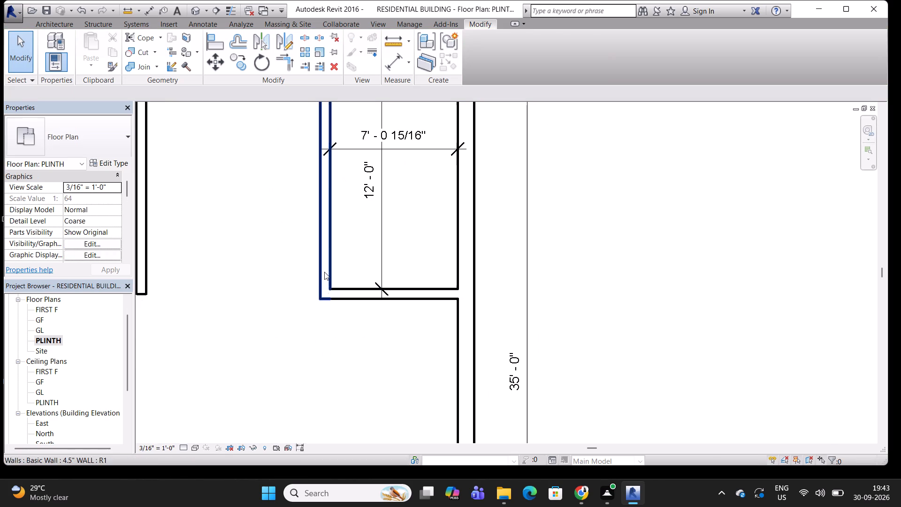
click(324, 270)
click(328, 295)
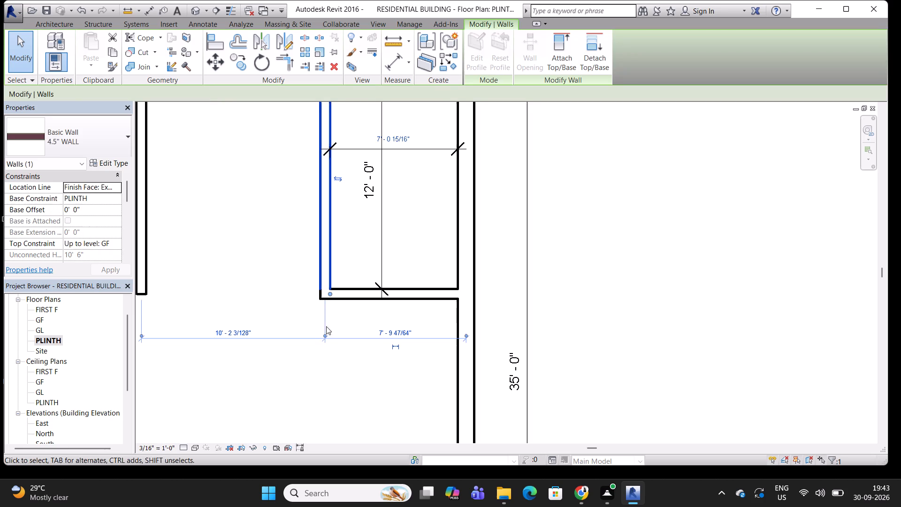
click(328, 333)
click(322, 333)
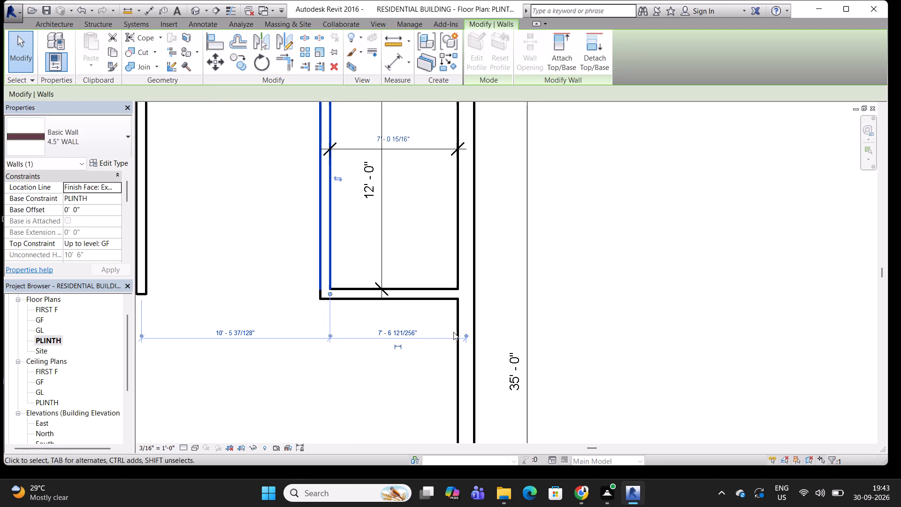
click(466, 332)
click(398, 335)
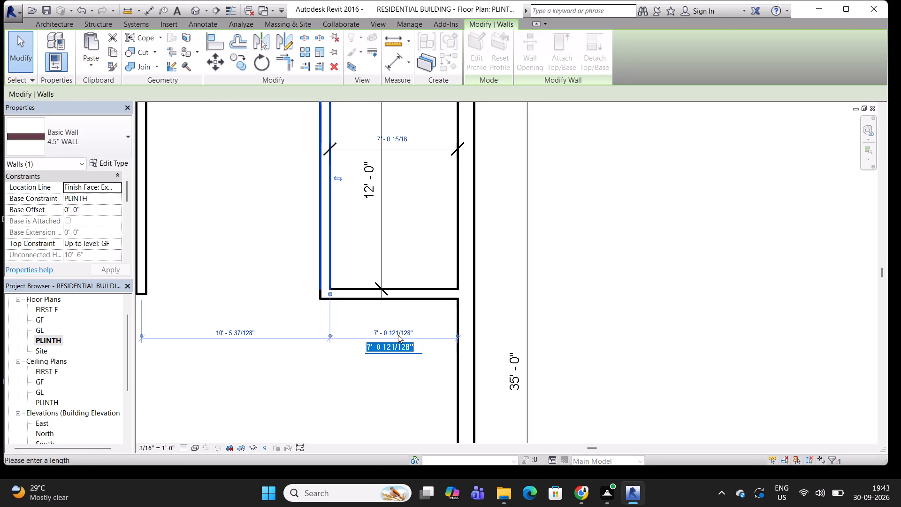
text(8')
key(Return)
scroll(382, 223, down, 2)
middle_drag(357, 183, 431, 227)
middle_drag(431, 225, 447, 228)
middle_drag(456, 226, 450, 226)
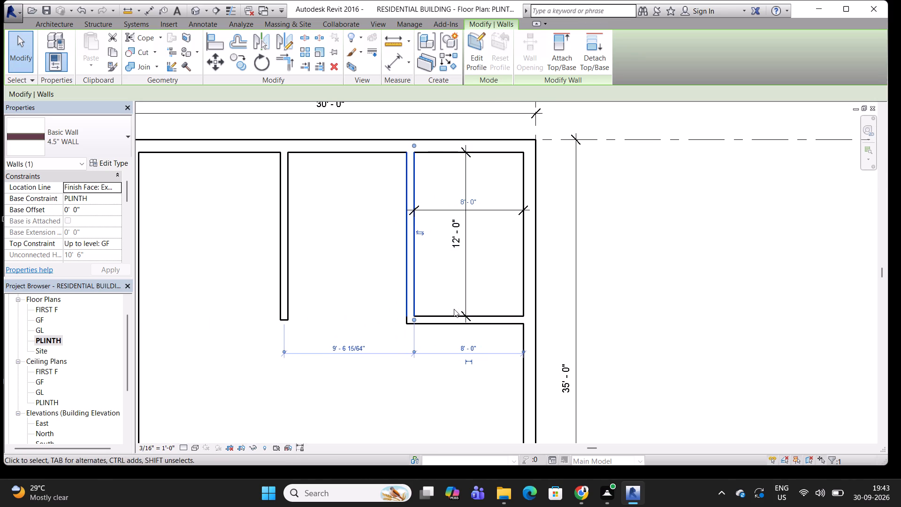
key(Escape)
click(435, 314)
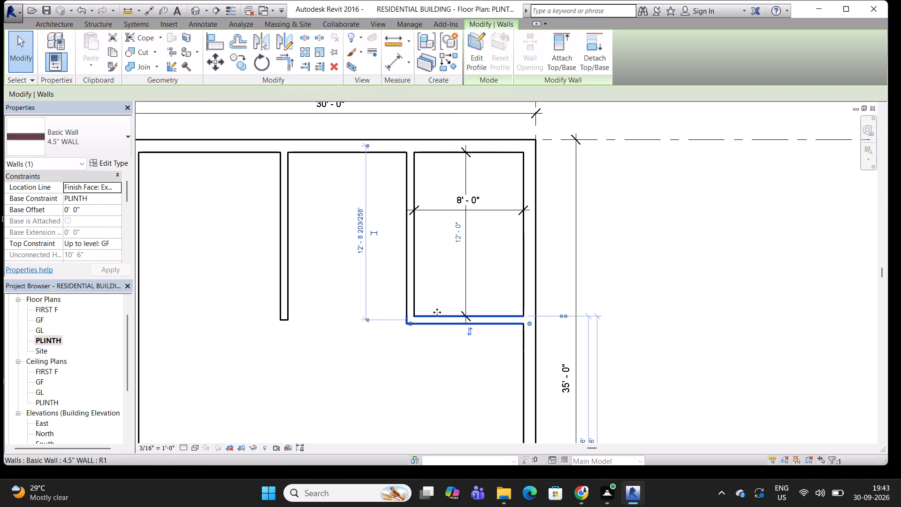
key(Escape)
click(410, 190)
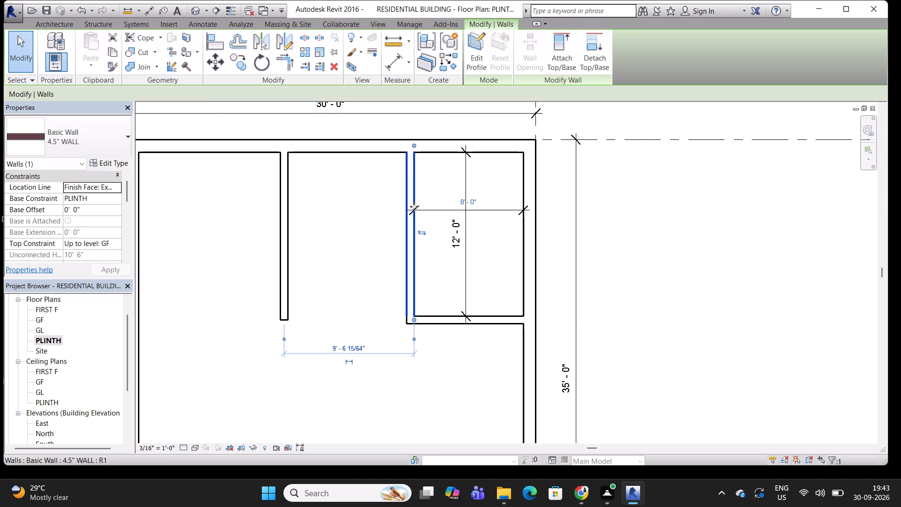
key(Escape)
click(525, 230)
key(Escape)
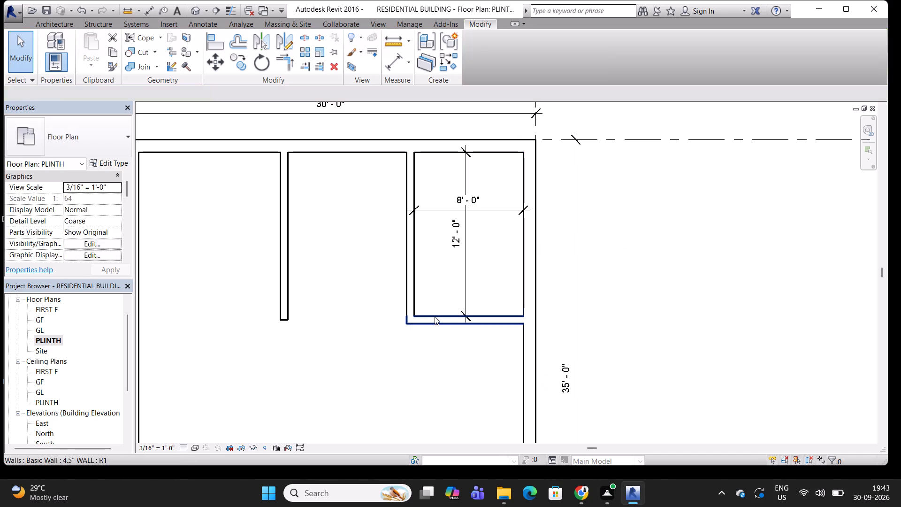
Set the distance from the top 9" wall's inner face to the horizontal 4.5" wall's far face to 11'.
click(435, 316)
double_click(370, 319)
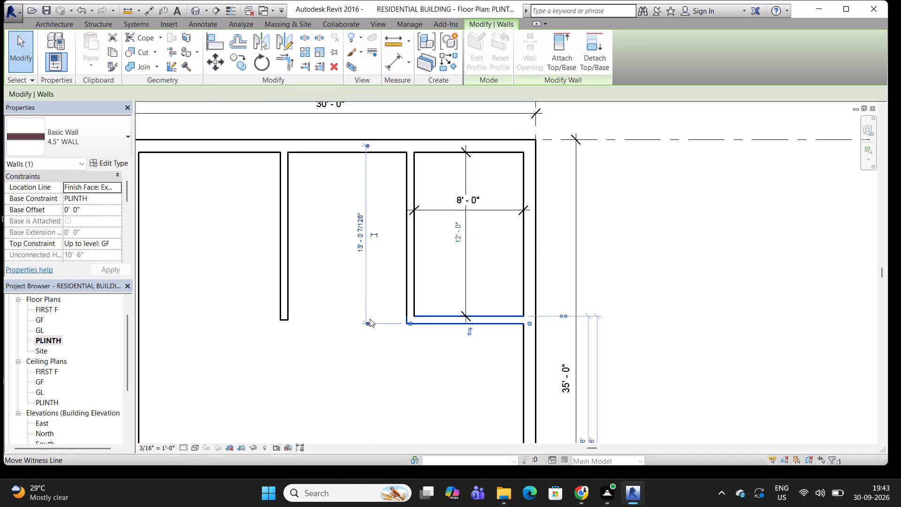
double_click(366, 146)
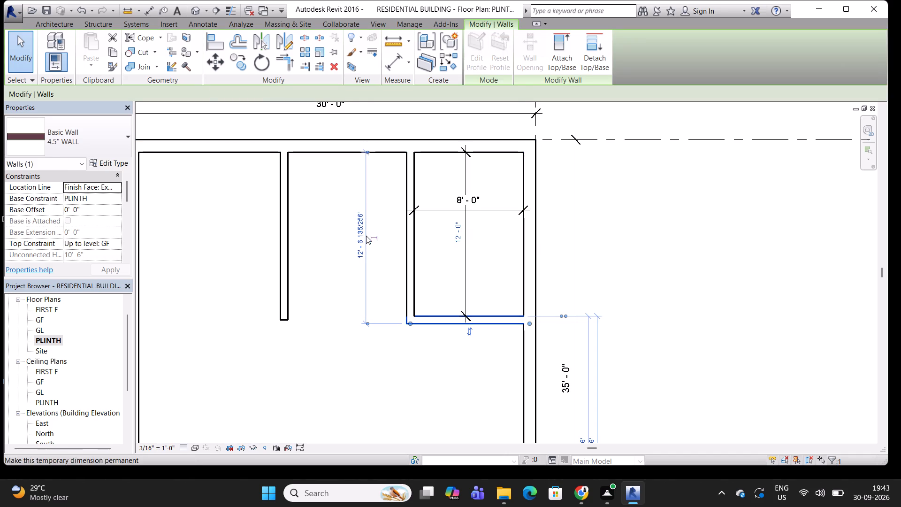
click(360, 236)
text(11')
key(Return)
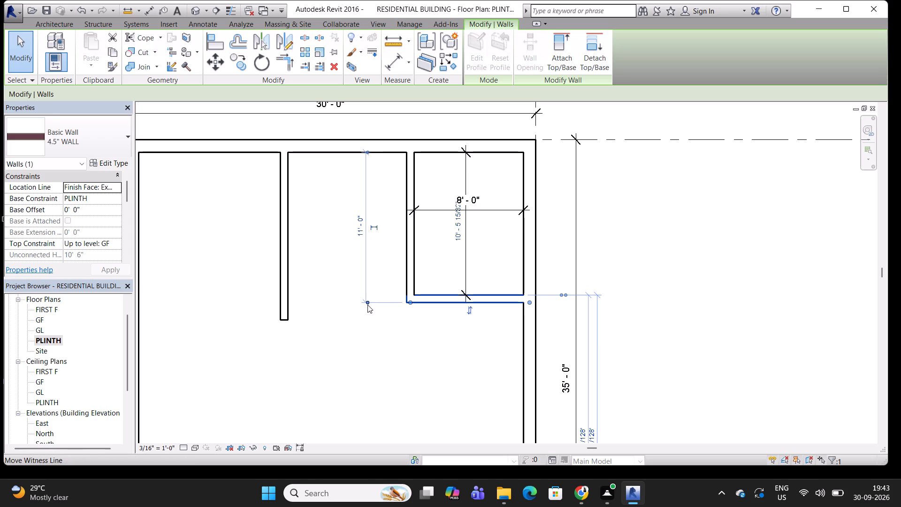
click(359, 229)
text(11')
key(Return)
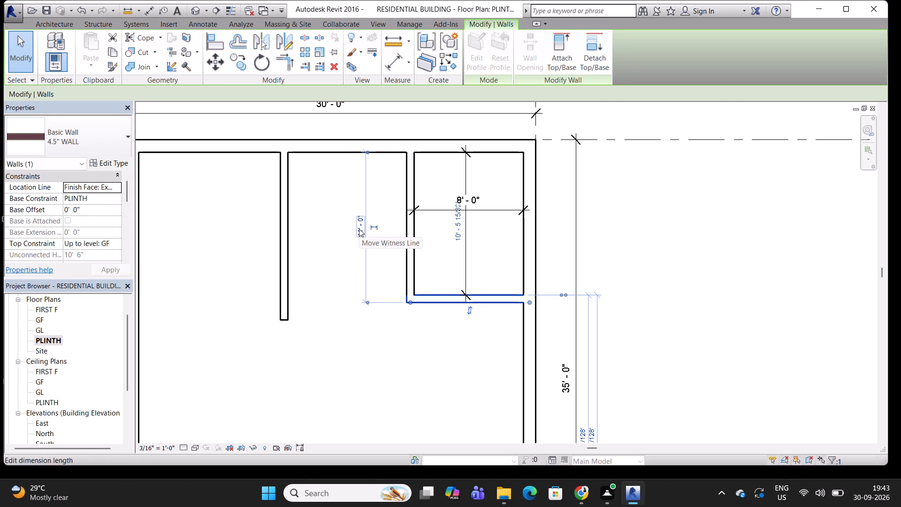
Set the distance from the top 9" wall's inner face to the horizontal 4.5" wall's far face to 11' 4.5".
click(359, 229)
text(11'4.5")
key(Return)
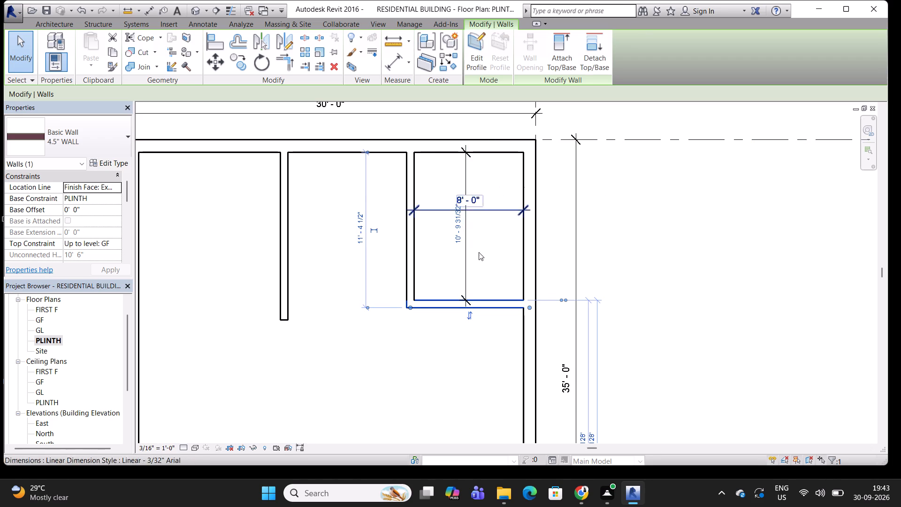
Reference the horizontal 4.5" wall's room-side face instead and set its clear distance from the top 9" wall's inner face to 11'.
scroll(469, 283, up, 1)
scroll(489, 241, up, 1)
middle_drag(489, 241, 482, 252)
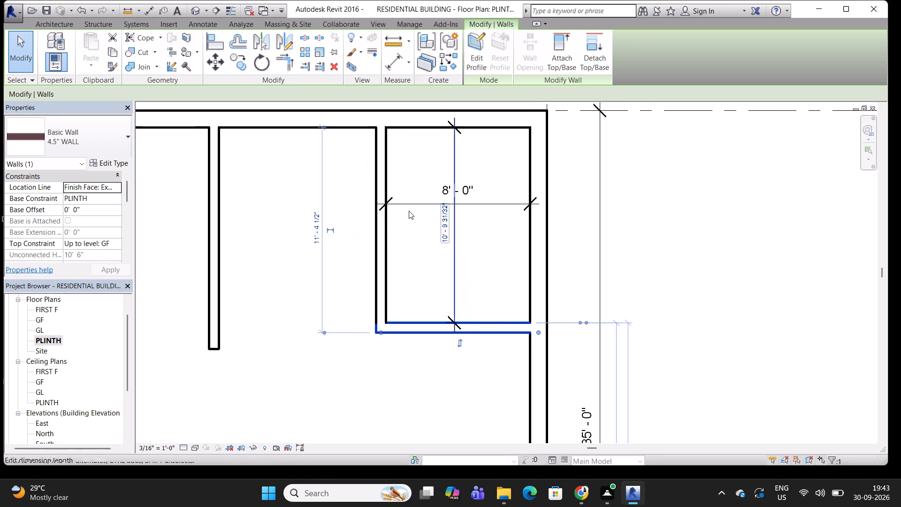
middle_click(398, 200)
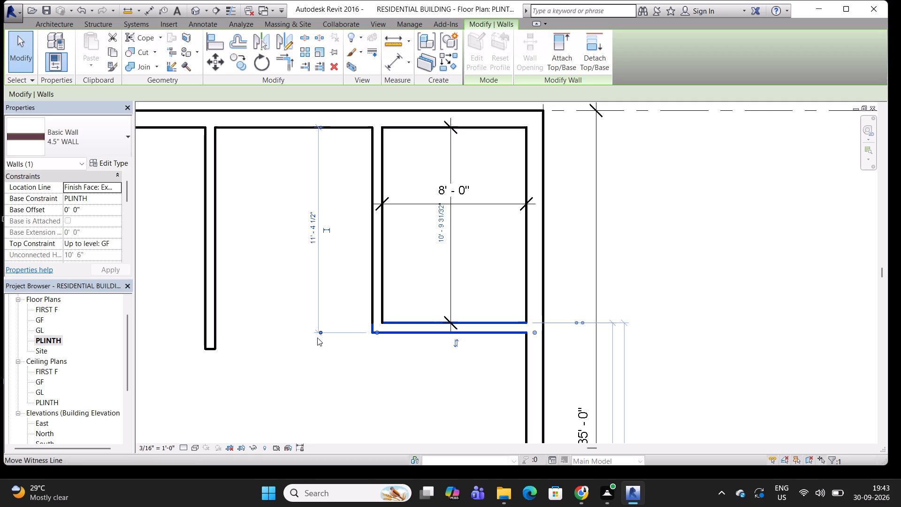
double_click(319, 333)
middle_drag(405, 274, 411, 275)
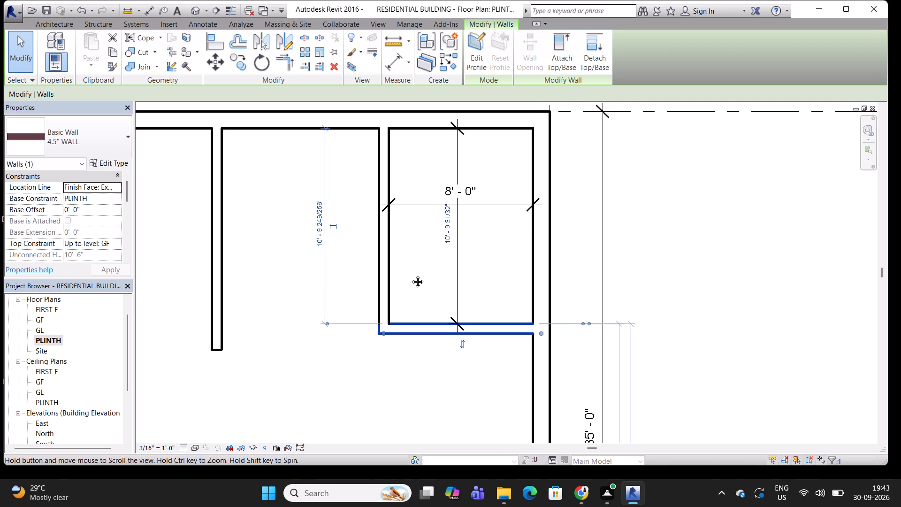
middle_drag(411, 275, 410, 275)
middle_drag(466, 274, 468, 261)
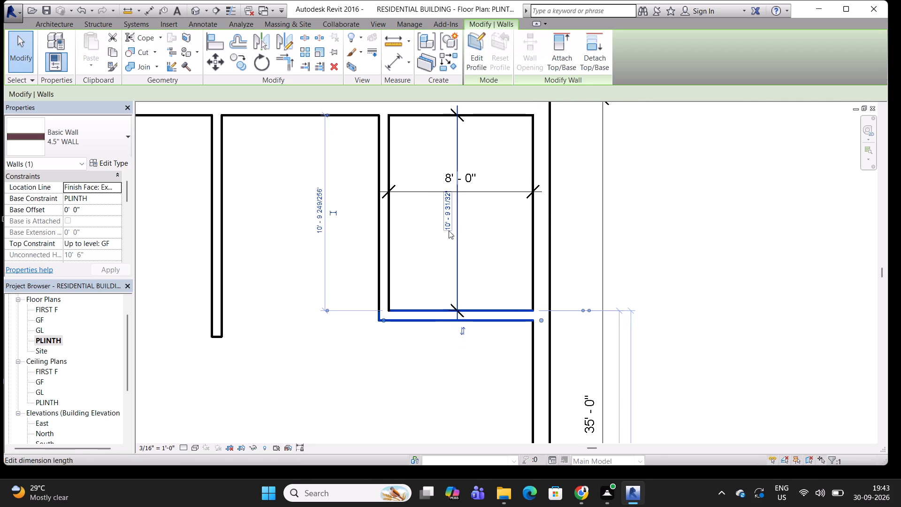
scroll(459, 306, up, 3)
scroll(459, 306, down, 3)
middle_drag(484, 234, 474, 275)
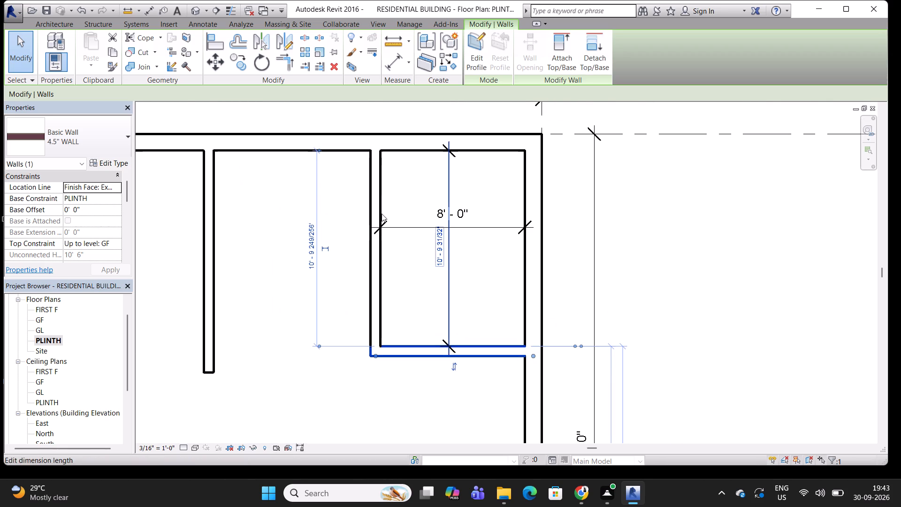
click(312, 239)
text(11')
key(Return)
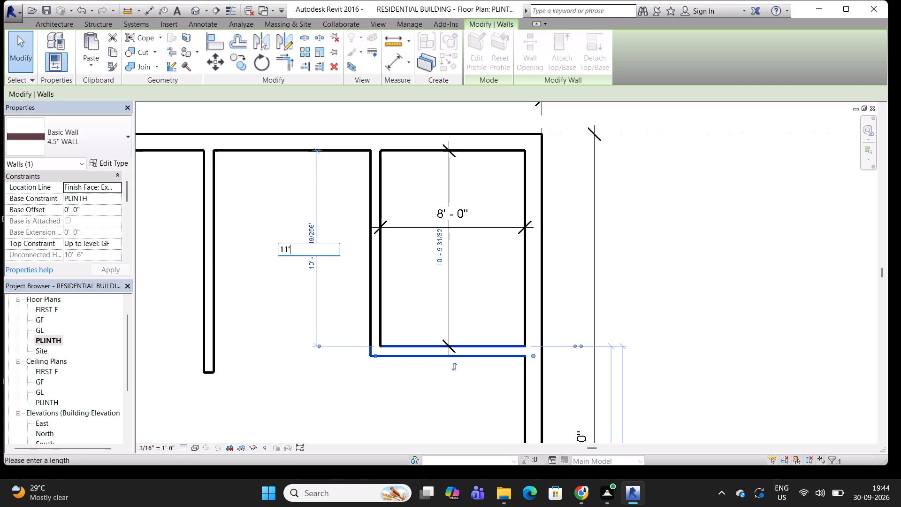
middle_drag(446, 270, 465, 264)
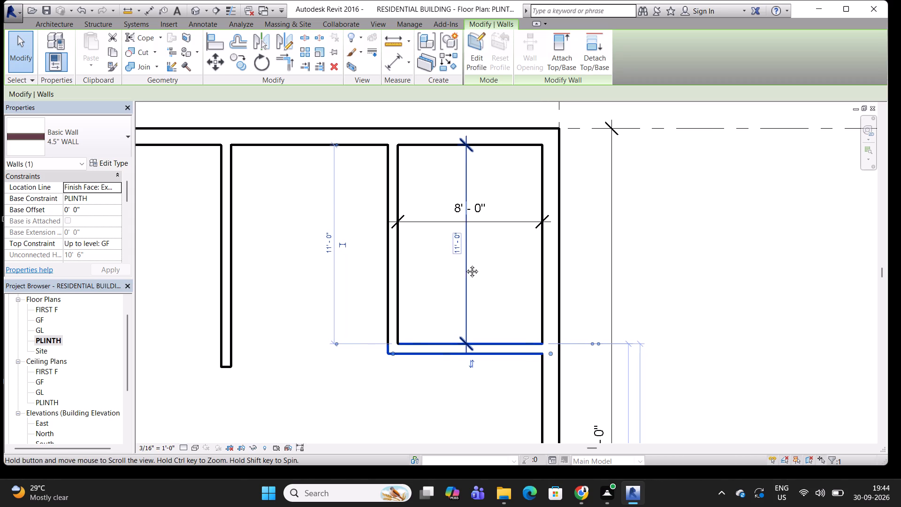
middle_drag(465, 264, 466, 264)
key(Escape)
key(Escape)
key(Escape)
key(Escape)
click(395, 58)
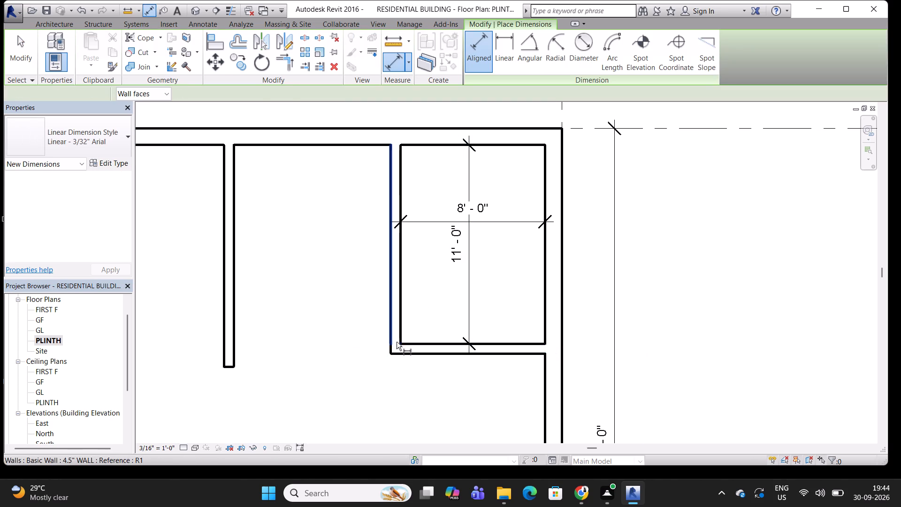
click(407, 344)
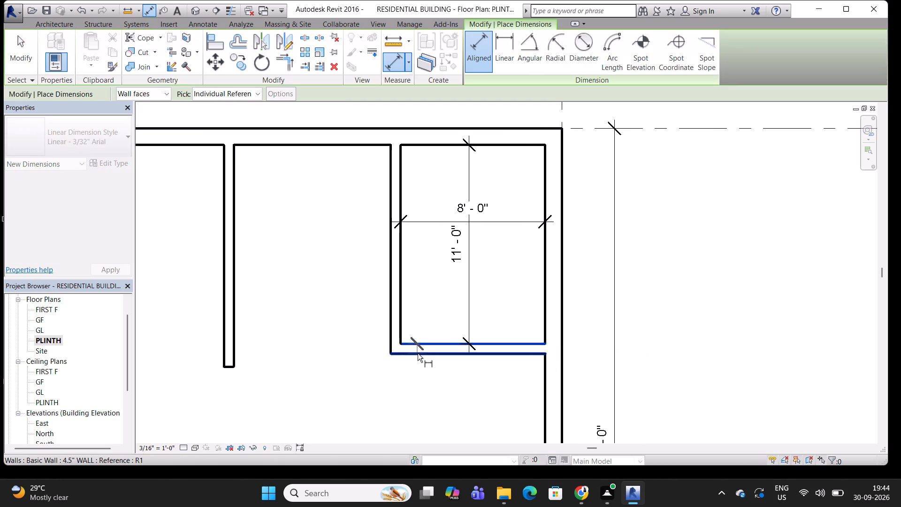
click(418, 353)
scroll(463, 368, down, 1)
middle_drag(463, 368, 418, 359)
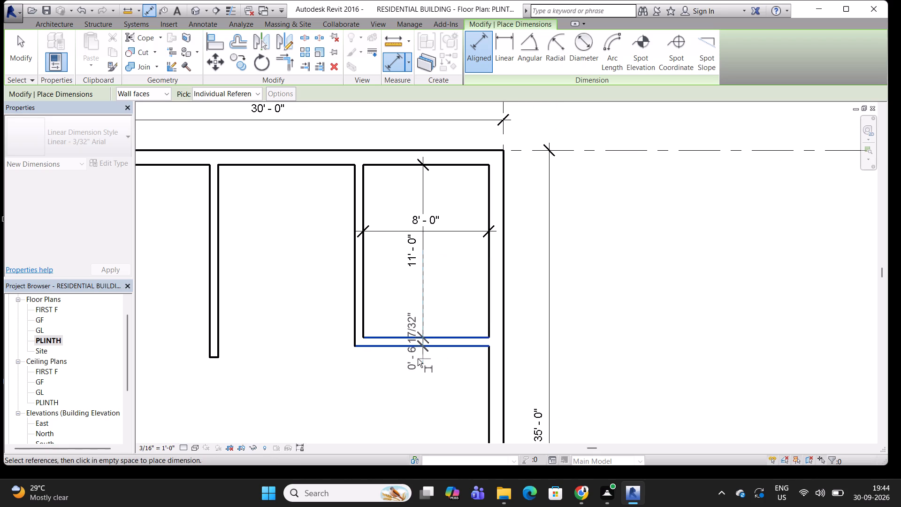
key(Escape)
Save the project.
key(ctrl+s)
scroll(425, 316, down, 2)
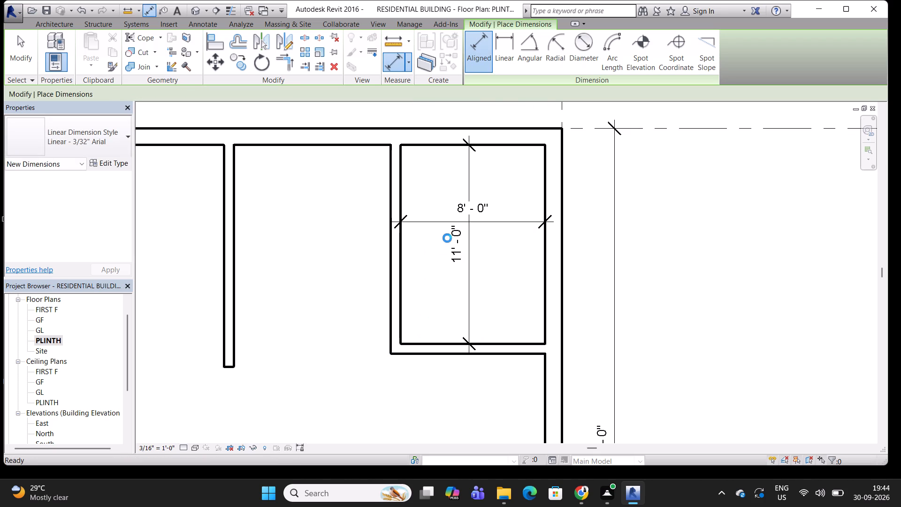
Offset a copy of the 8' room's vertical 4.5" wall by 3' 6" towards the plan's interior.
scroll(447, 238, down, 6)
middle_drag(447, 232, 447, 253)
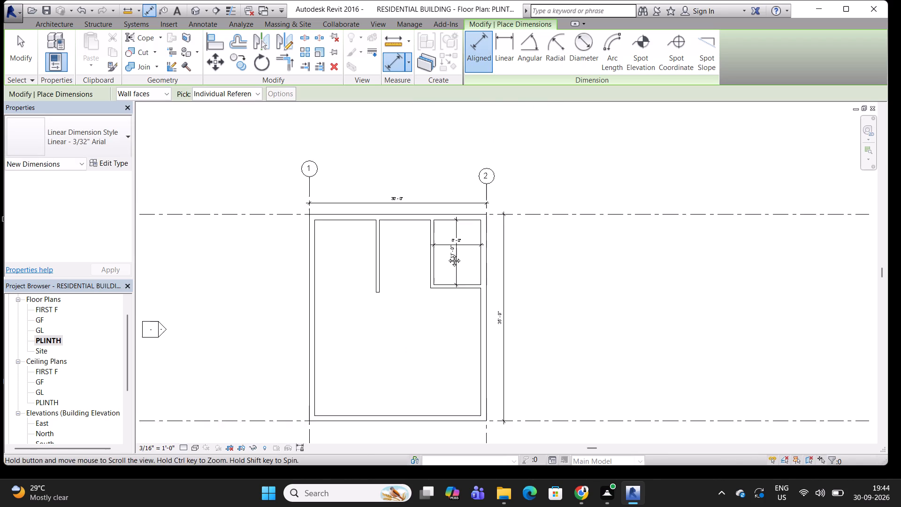
middle_drag(447, 253, 447, 254)
scroll(390, 240, up, 4)
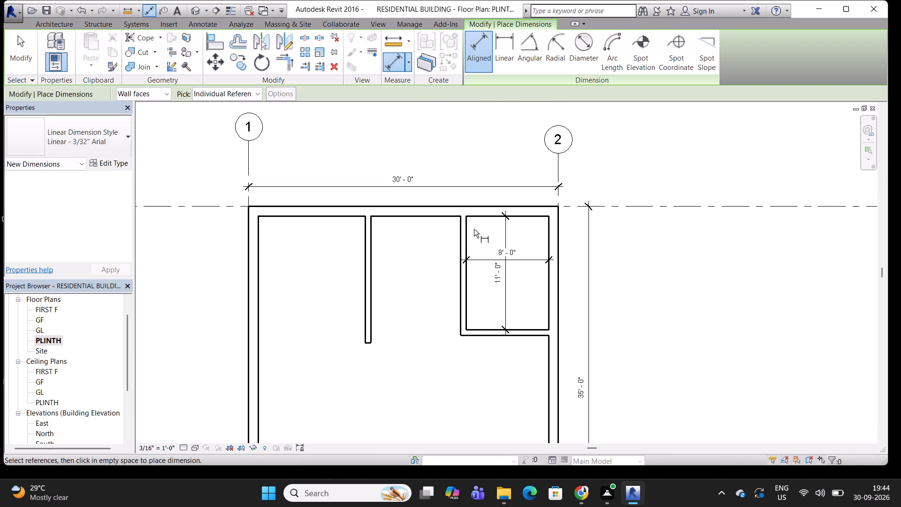
key(Escape)
key(Escape)
key(Escape)
click(243, 34)
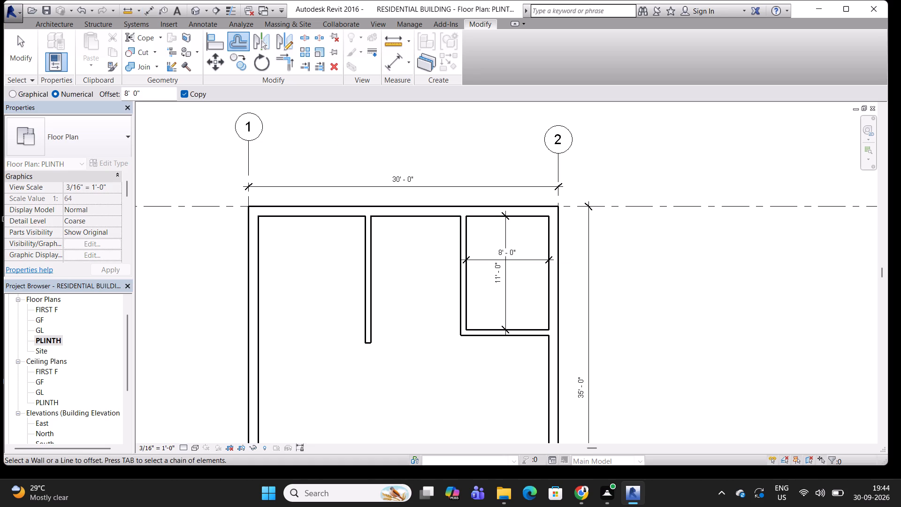
drag(145, 95, 121, 95)
text(3.5')
key(Return)
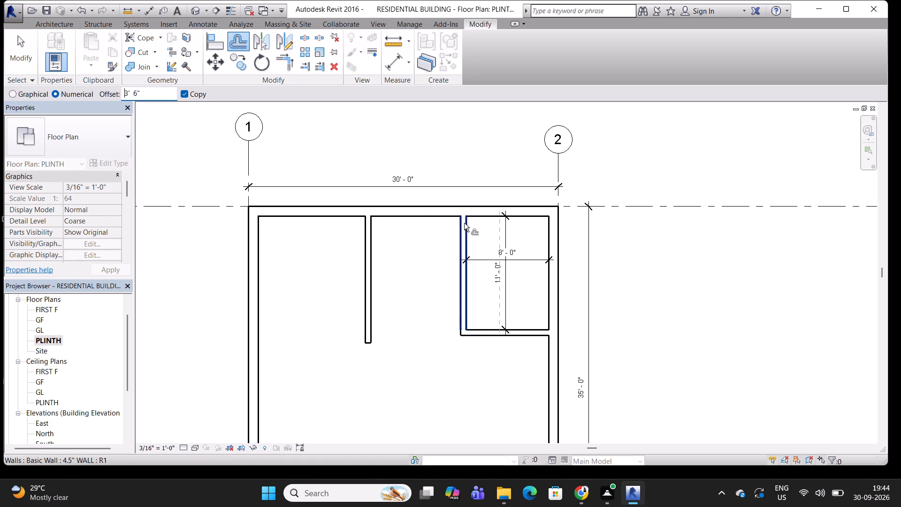
click(458, 228)
key(Escape)
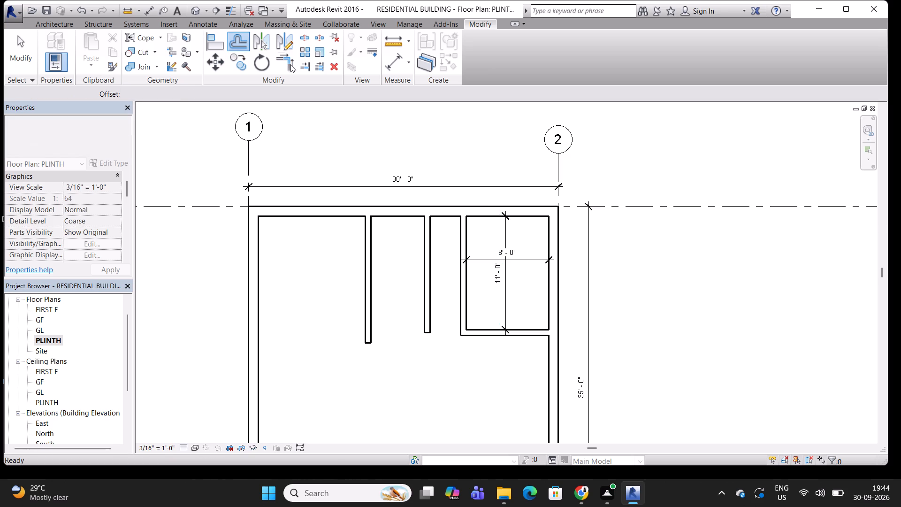
key(Escape)
key(Escape)
Add an aligned dimension for the clear gap between the new vertical 4.5" wall and the 8' room's vertical wall.
click(391, 62)
click(432, 236)
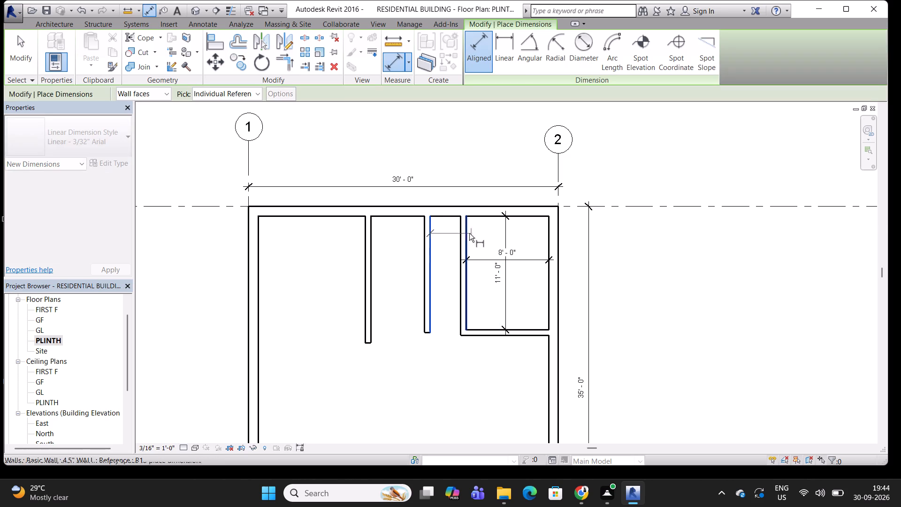
click(464, 235)
scroll(447, 253, up, 4)
middle_drag(445, 251, 428, 223)
click(428, 223)
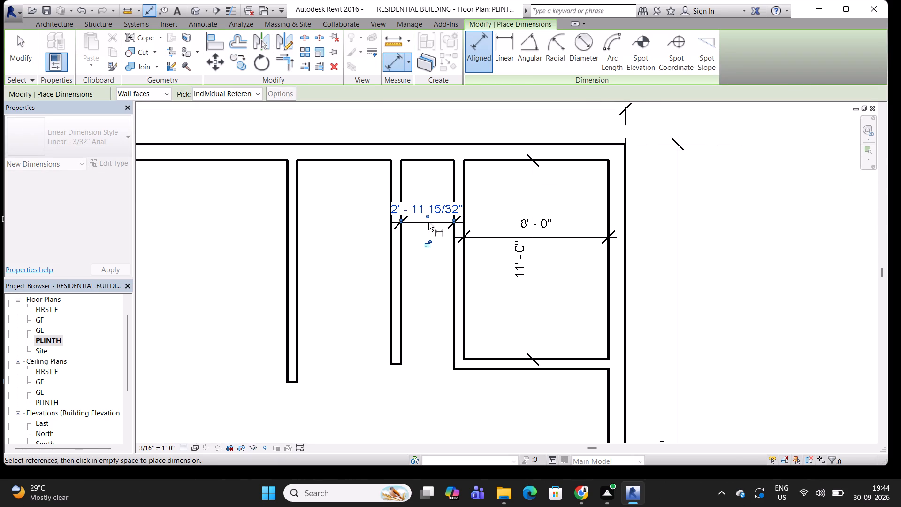
key(Escape)
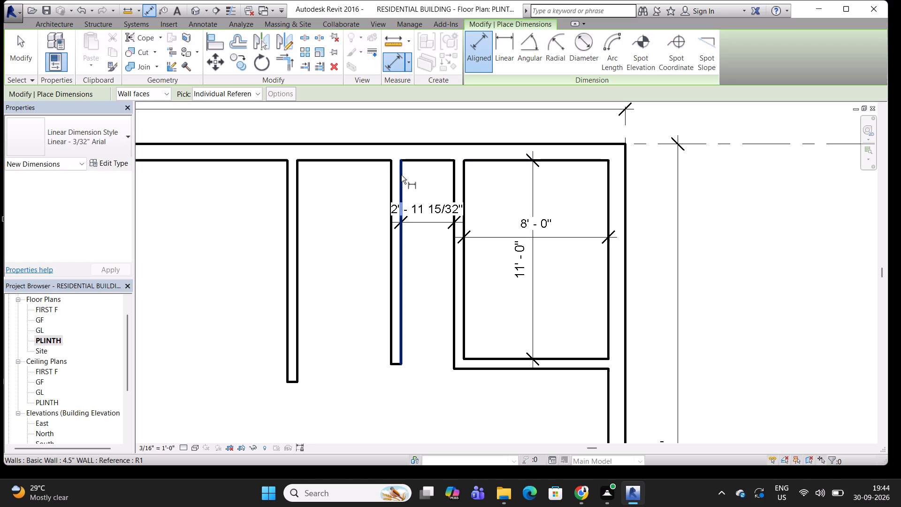
click(401, 175)
key(Escape)
key(Escape)
key(Escape)
Set the clear distance between the new vertical 4.5" wall and the 8' room's vertical wall to 3' 6", measured face to face.
click(394, 178)
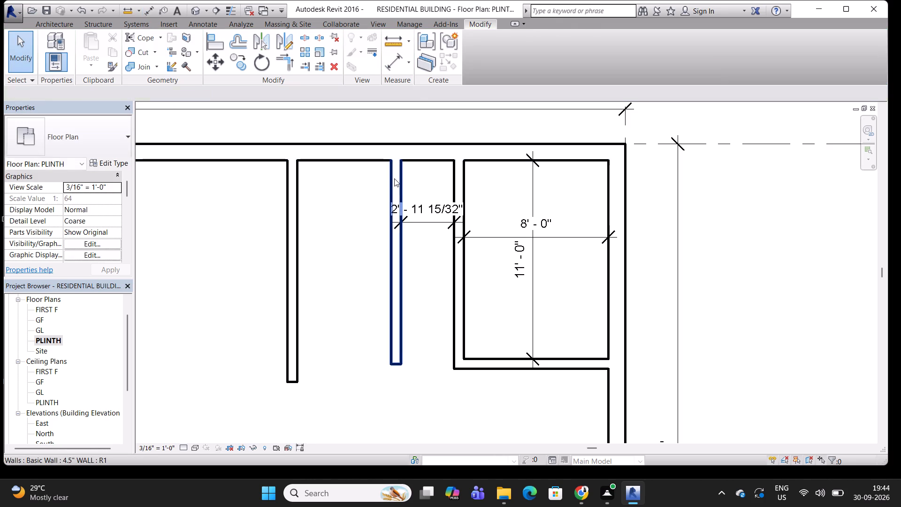
double_click(395, 129)
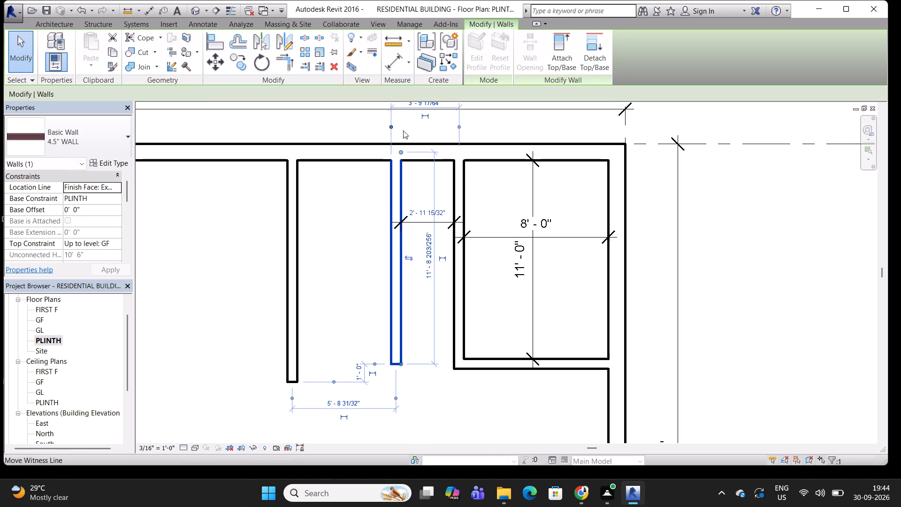
middle_drag(404, 131, 395, 169)
double_click(385, 161)
double_click(449, 162)
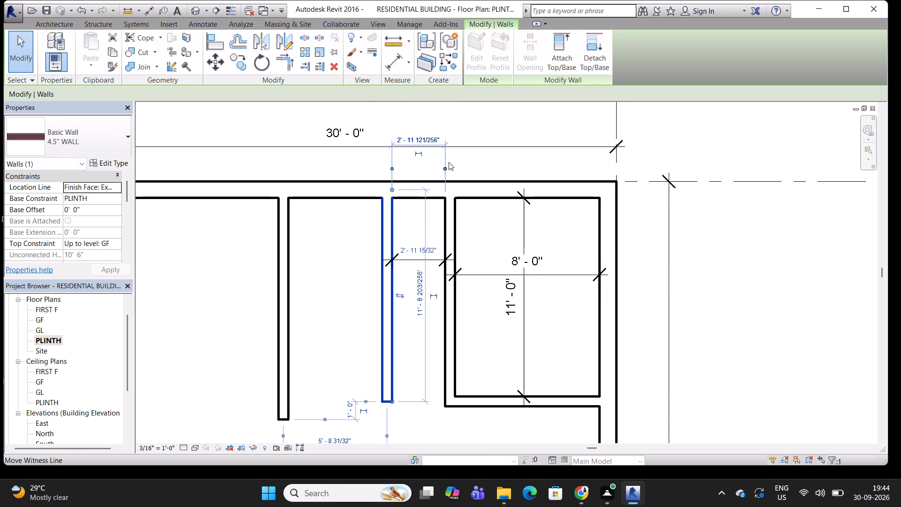
click(429, 141)
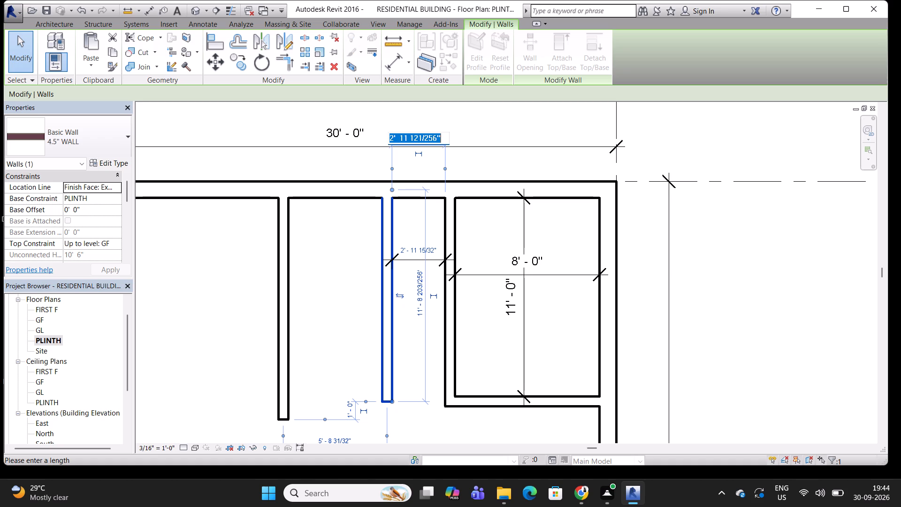
text(3.5')
key(Return)
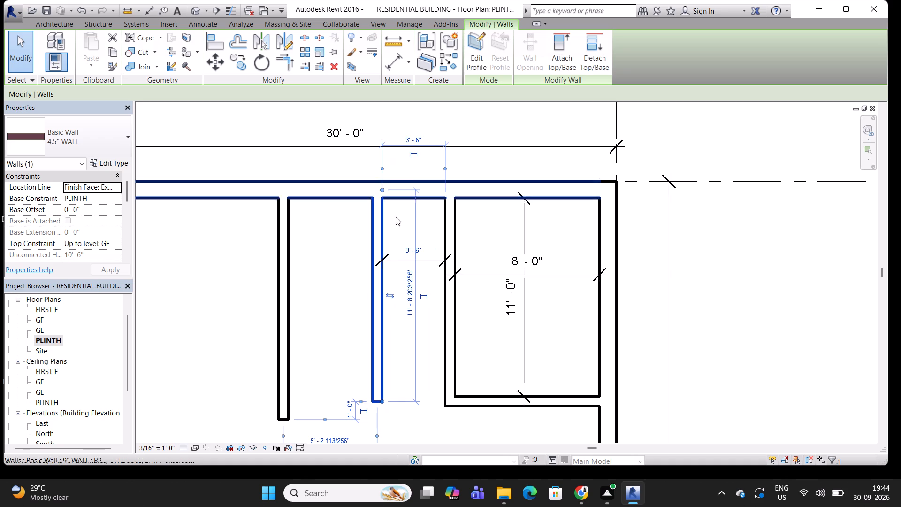
scroll(396, 234, down, 2)
middle_drag(398, 233, 376, 184)
middle_drag(446, 238, 461, 238)
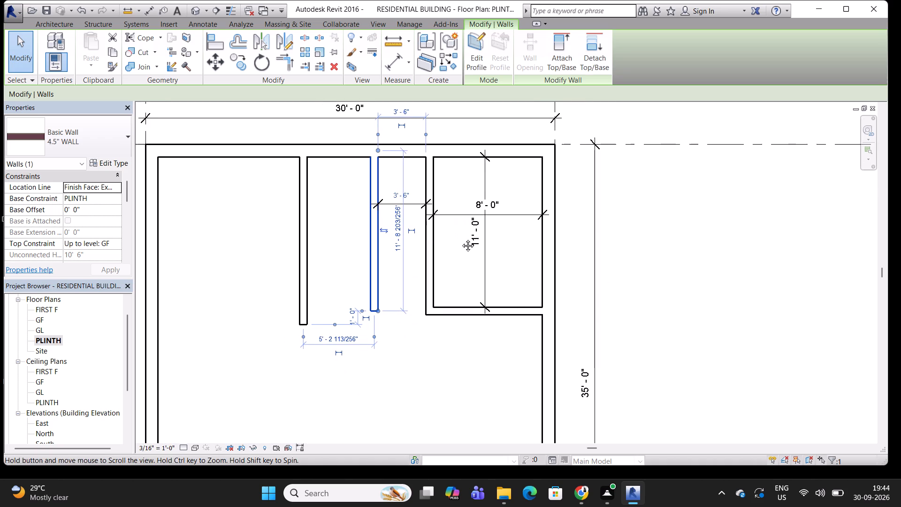
middle_drag(461, 238, 457, 257)
middle_click(453, 253)
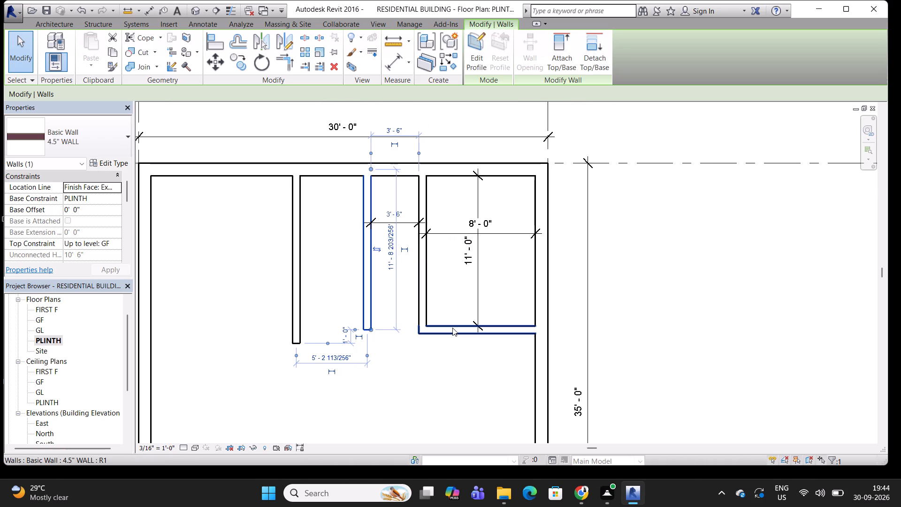
key(Escape)
key(Escape)
key(Escape)
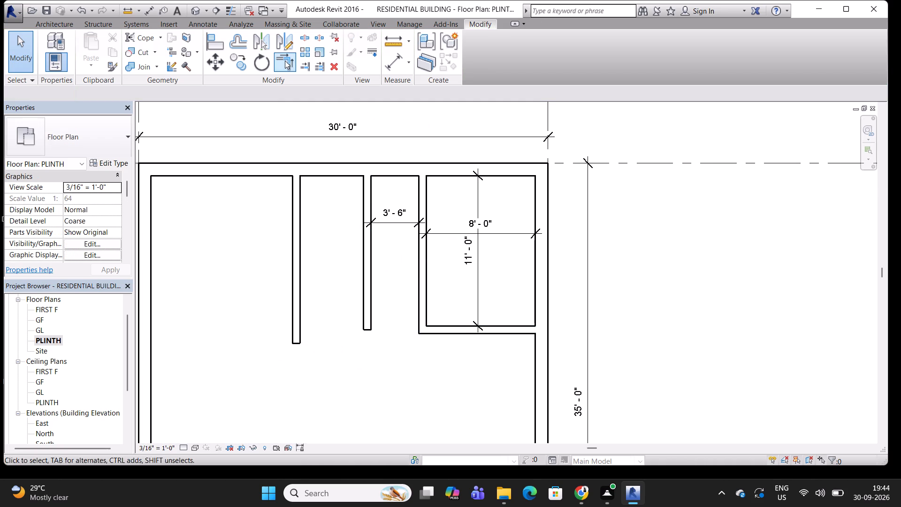
Trim the horizontal 4.5" wall and the new vertical 4.5" wall into a closed corner.
click(285, 61)
click(458, 322)
click(371, 287)
key(Escape)
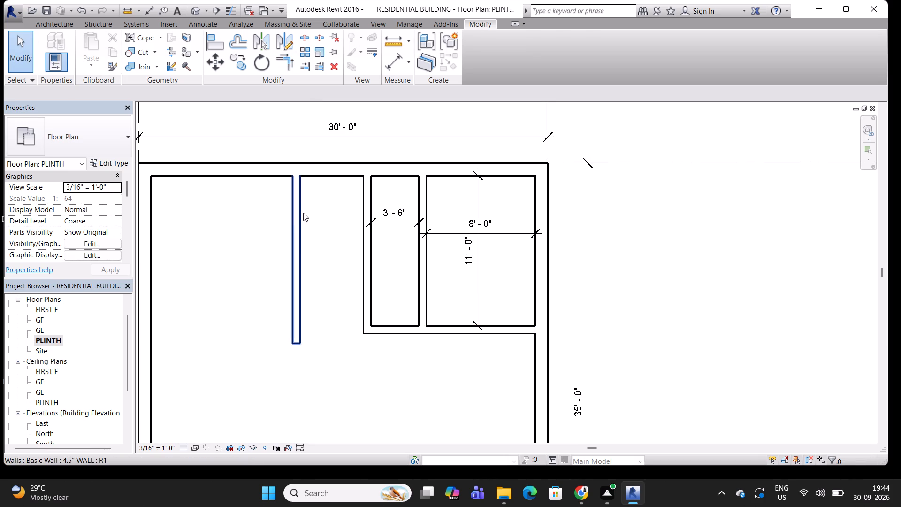
Delete the leftover free-standing vertical 4.5" wall left of the 3' 6" space.
click(303, 213)
key(Delete)
key(Escape)
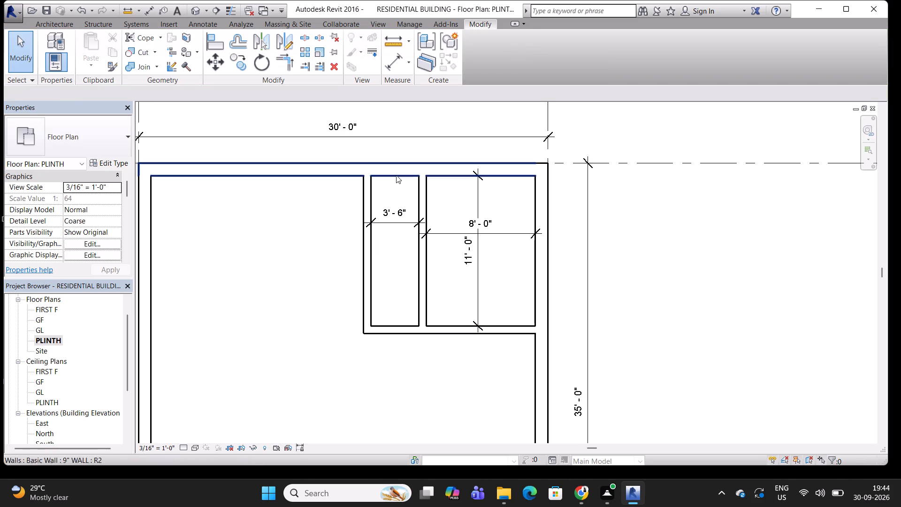
key(Escape)
Offset a copy of the top 9" wall 5' inward across the rooms.
text(O)
key(space)
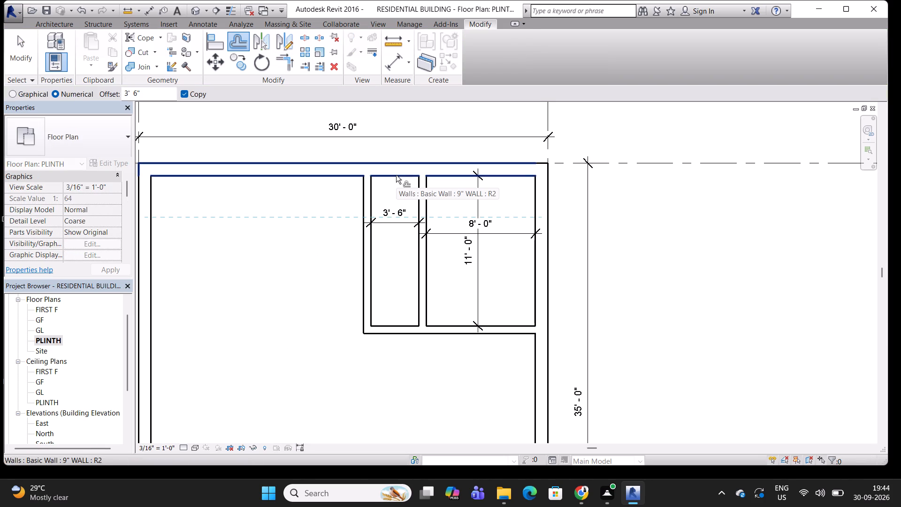
drag(143, 94, 110, 94)
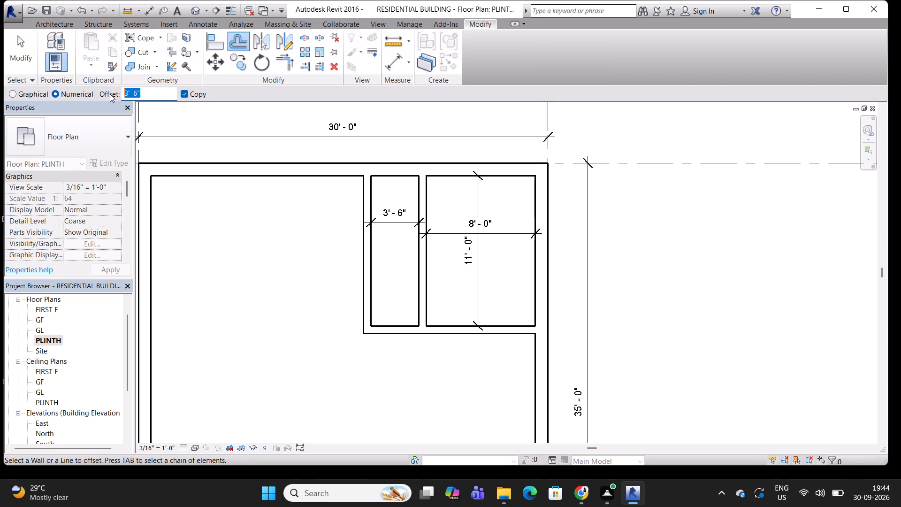
text(5')
key(Return)
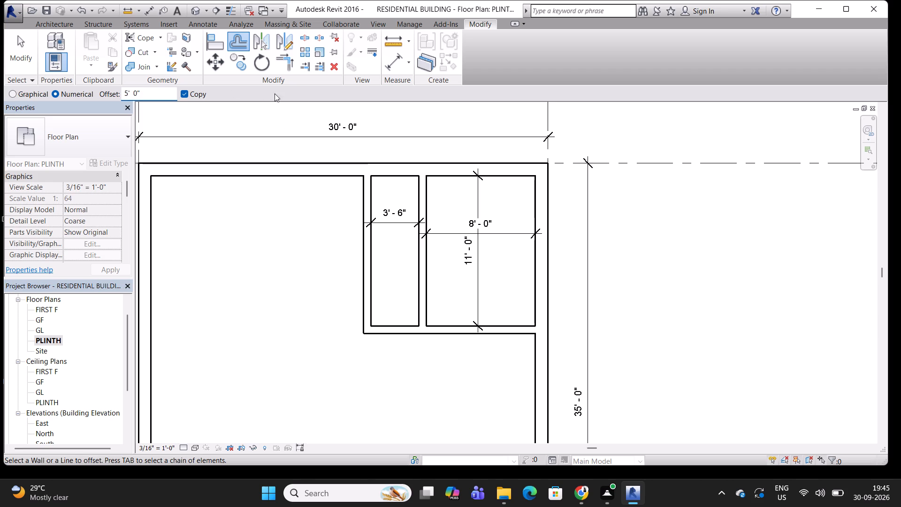
click(391, 175)
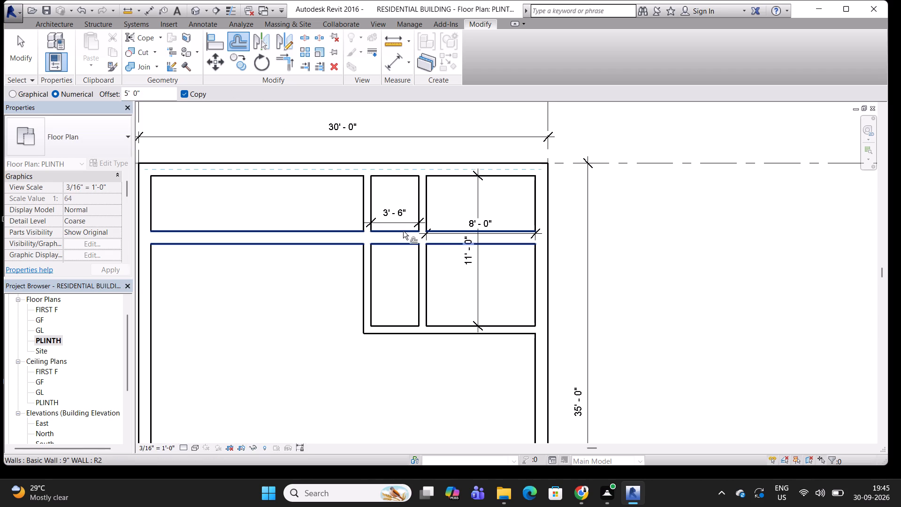
key(Escape)
key(Escape)
Change the offset horizontal wall's type to 4.5" WALL.
click(397, 235)
click(104, 131)
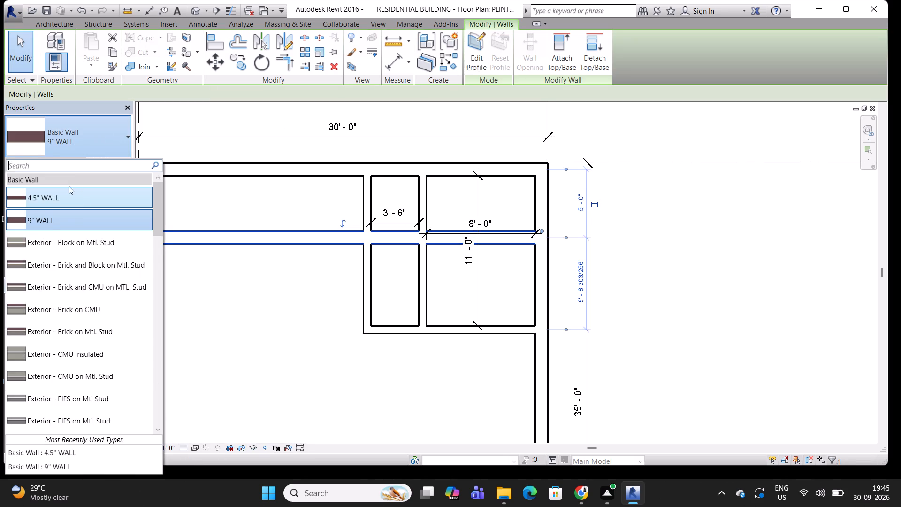
click(65, 196)
middle_drag(416, 207, 377, 205)
key(Escape)
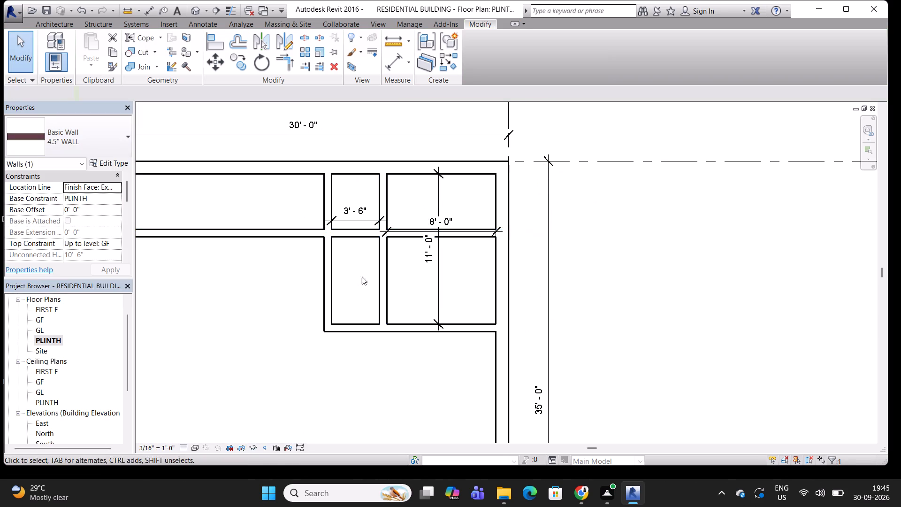
key(Escape)
key(Escape)
key(Escape)
Trim the partition between the 3' 6" and 8' spaces at the new horizontal 4.5" wall, keeping its upper part.
scroll(353, 232, up, 2)
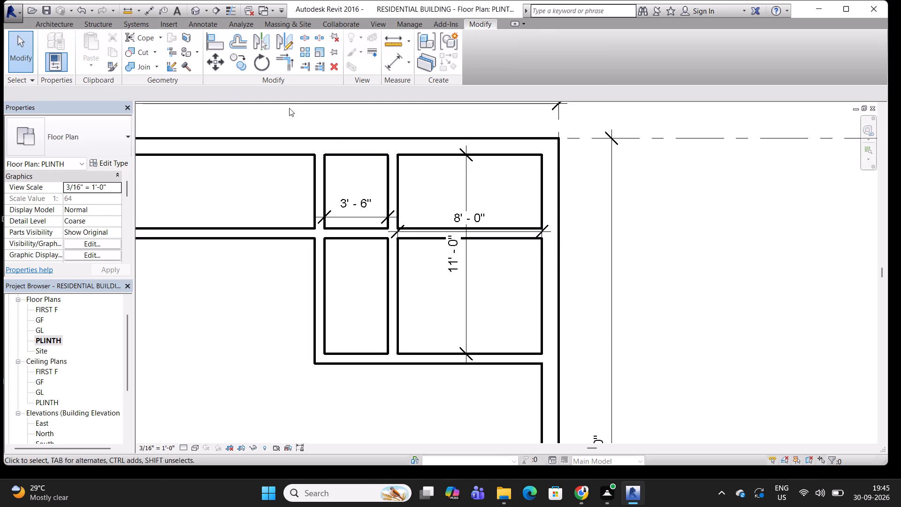
click(323, 67)
click(365, 230)
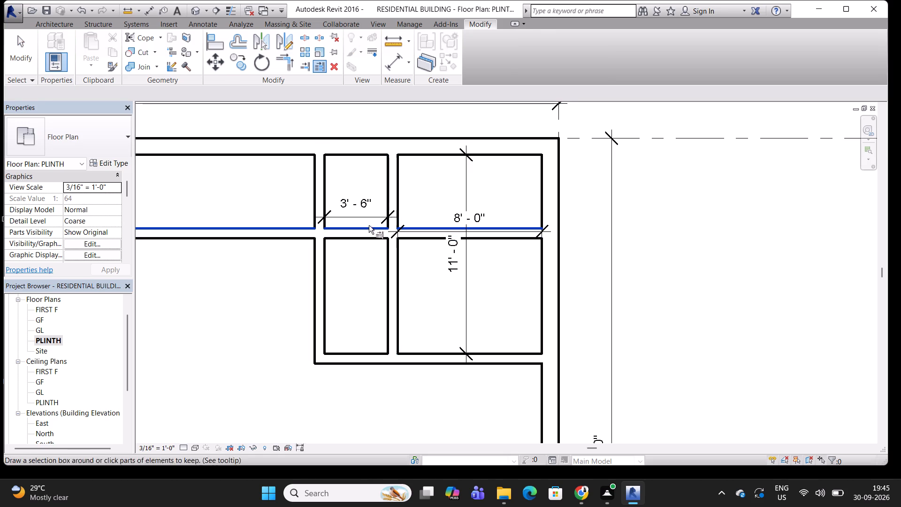
click(389, 190)
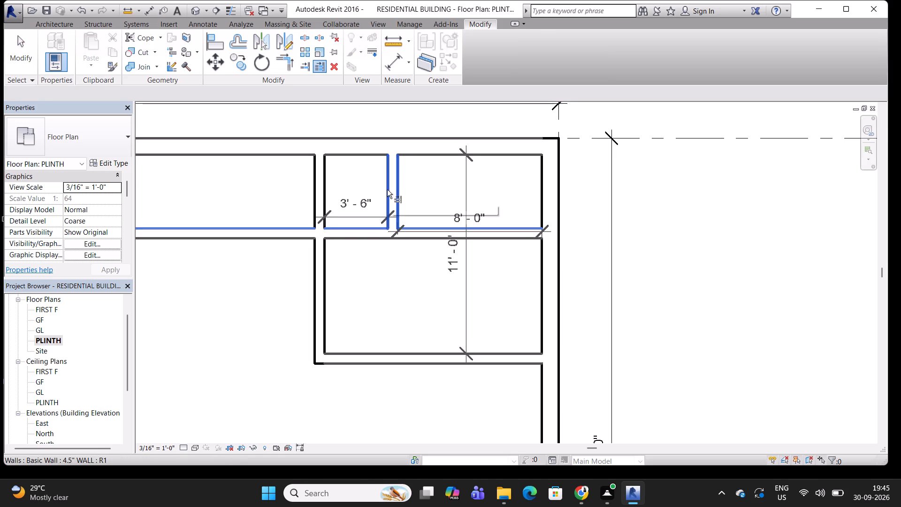
middle_click(382, 184)
key(Escape)
key(Escape)
key(Escape)
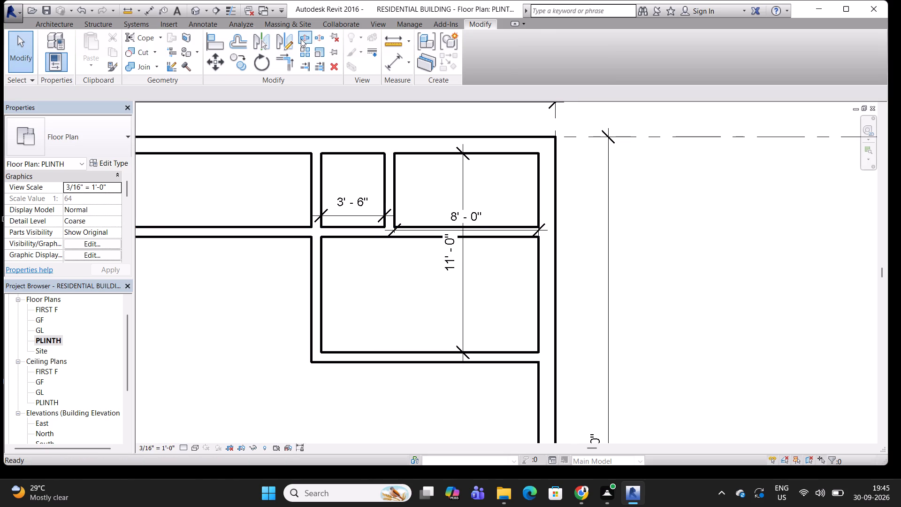
key(Escape)
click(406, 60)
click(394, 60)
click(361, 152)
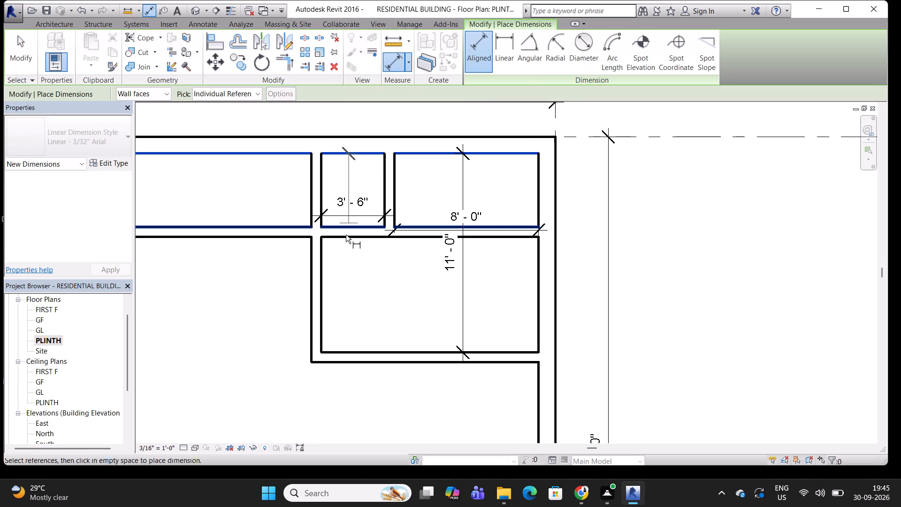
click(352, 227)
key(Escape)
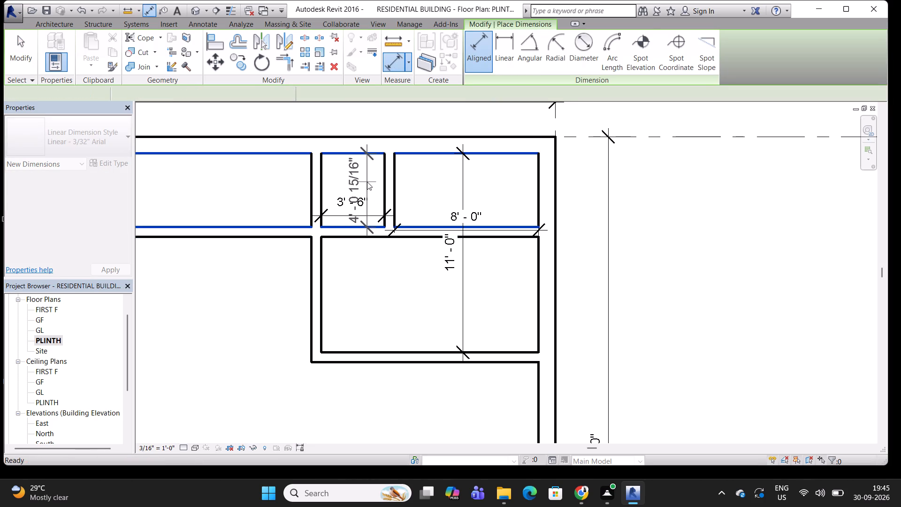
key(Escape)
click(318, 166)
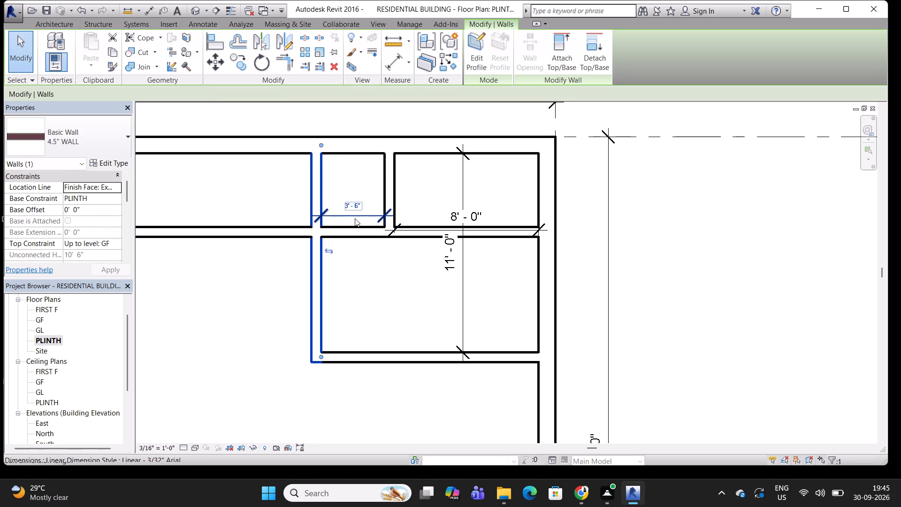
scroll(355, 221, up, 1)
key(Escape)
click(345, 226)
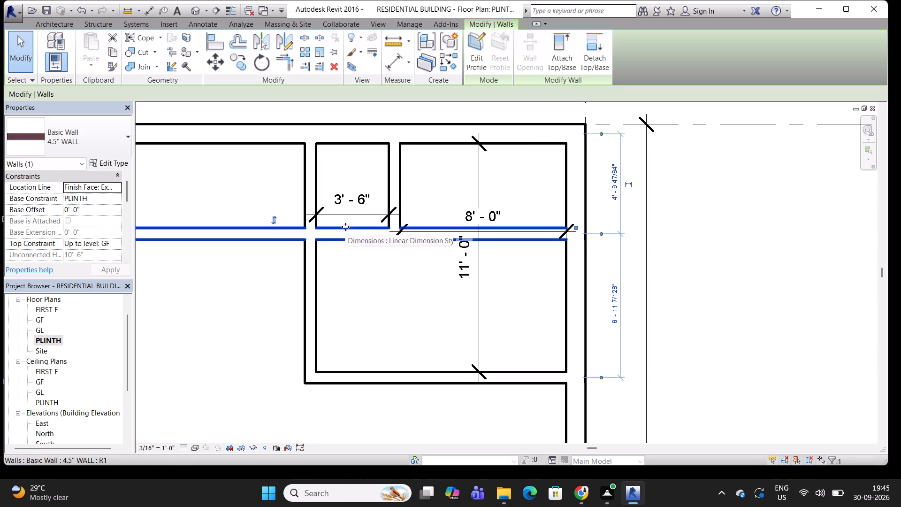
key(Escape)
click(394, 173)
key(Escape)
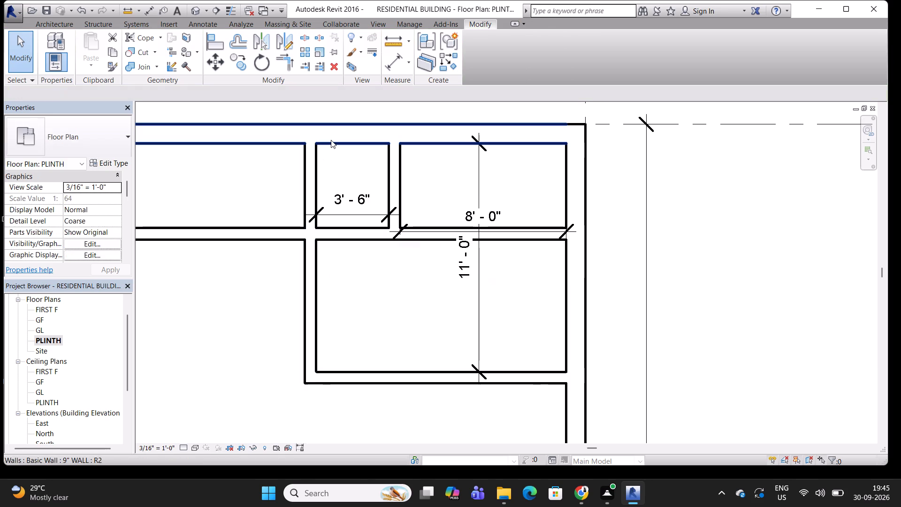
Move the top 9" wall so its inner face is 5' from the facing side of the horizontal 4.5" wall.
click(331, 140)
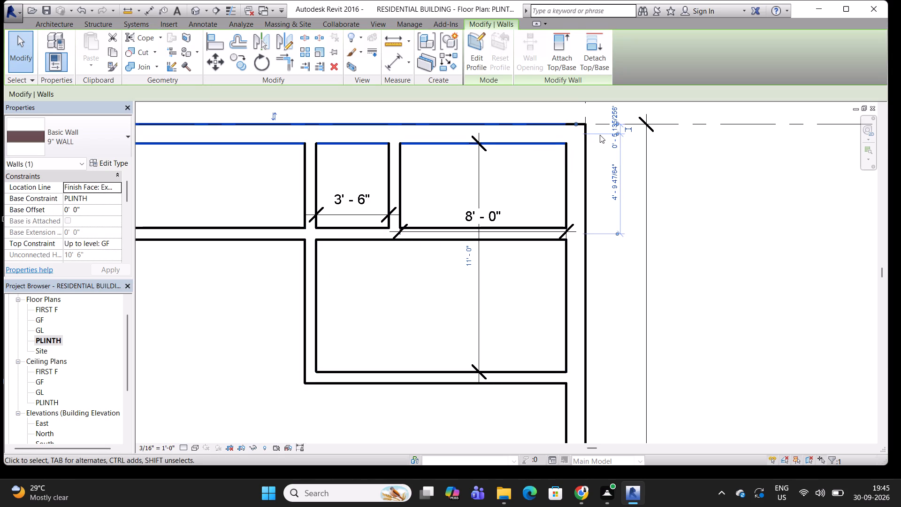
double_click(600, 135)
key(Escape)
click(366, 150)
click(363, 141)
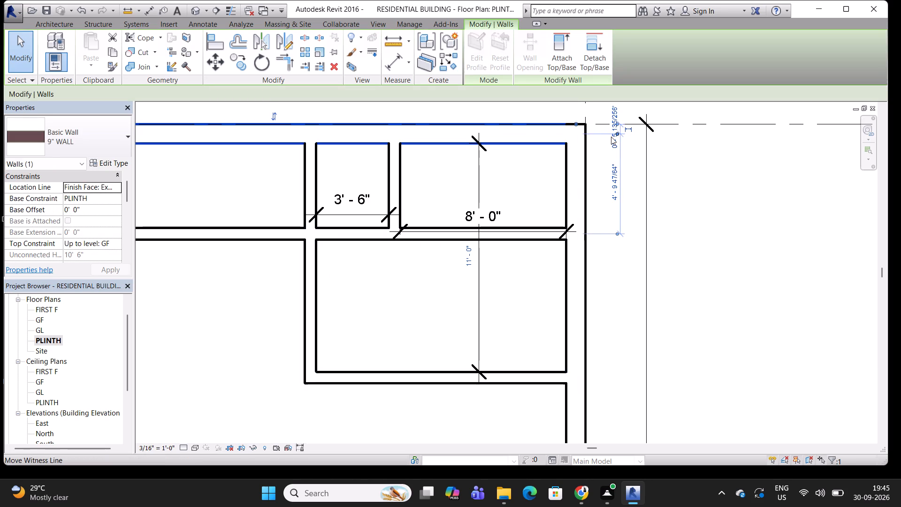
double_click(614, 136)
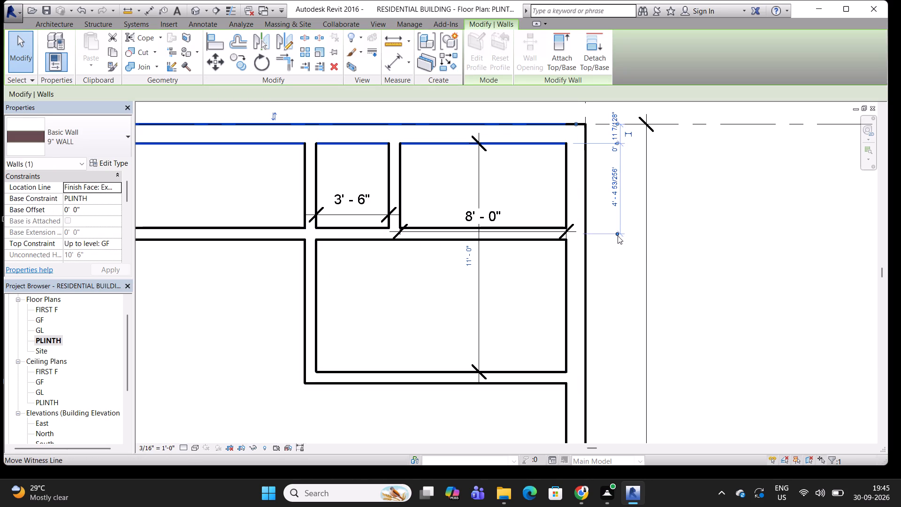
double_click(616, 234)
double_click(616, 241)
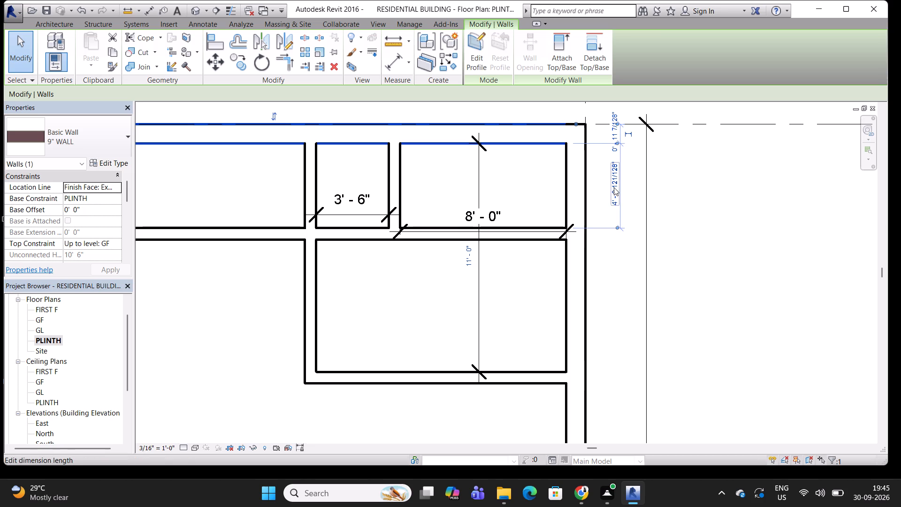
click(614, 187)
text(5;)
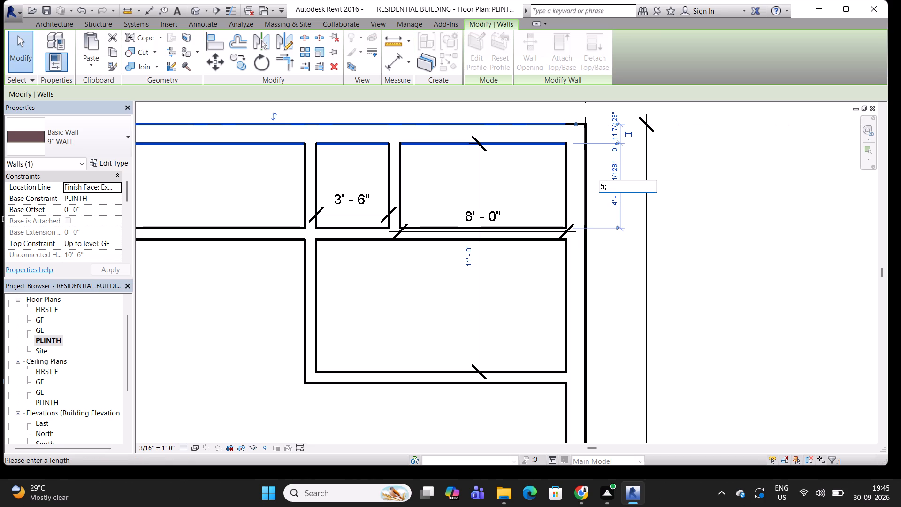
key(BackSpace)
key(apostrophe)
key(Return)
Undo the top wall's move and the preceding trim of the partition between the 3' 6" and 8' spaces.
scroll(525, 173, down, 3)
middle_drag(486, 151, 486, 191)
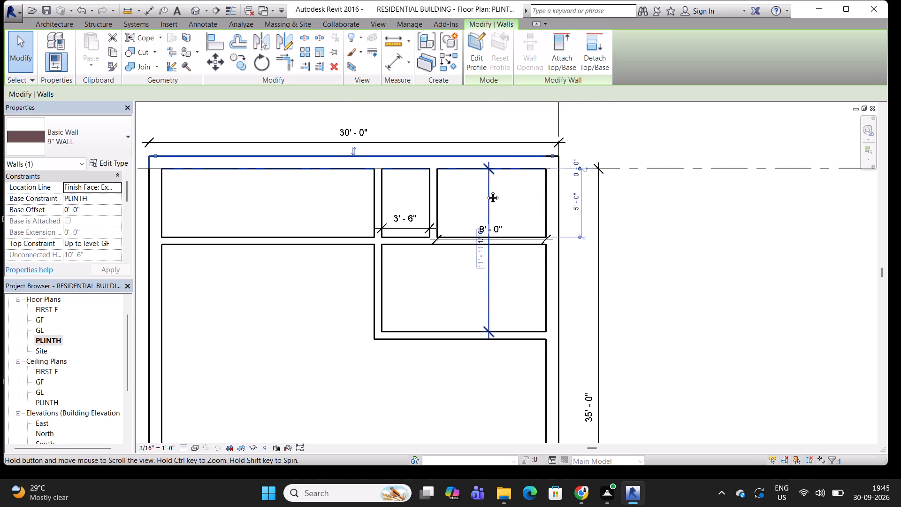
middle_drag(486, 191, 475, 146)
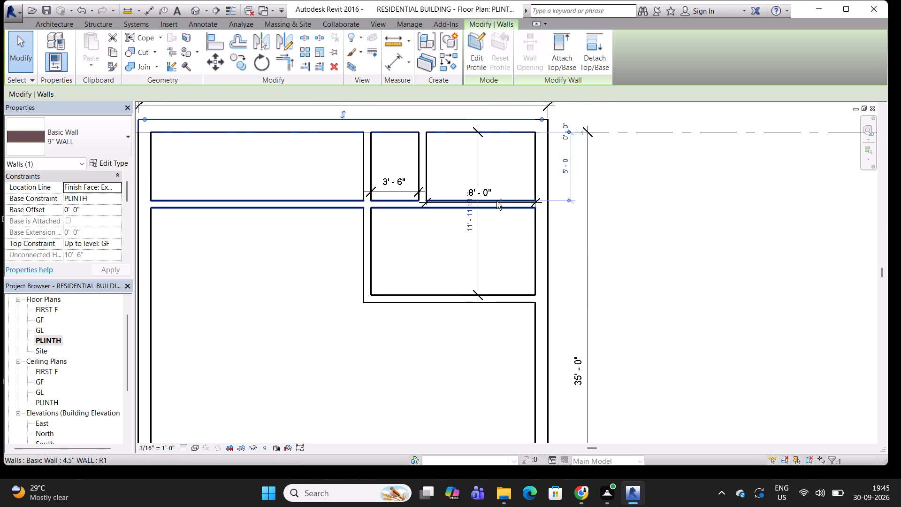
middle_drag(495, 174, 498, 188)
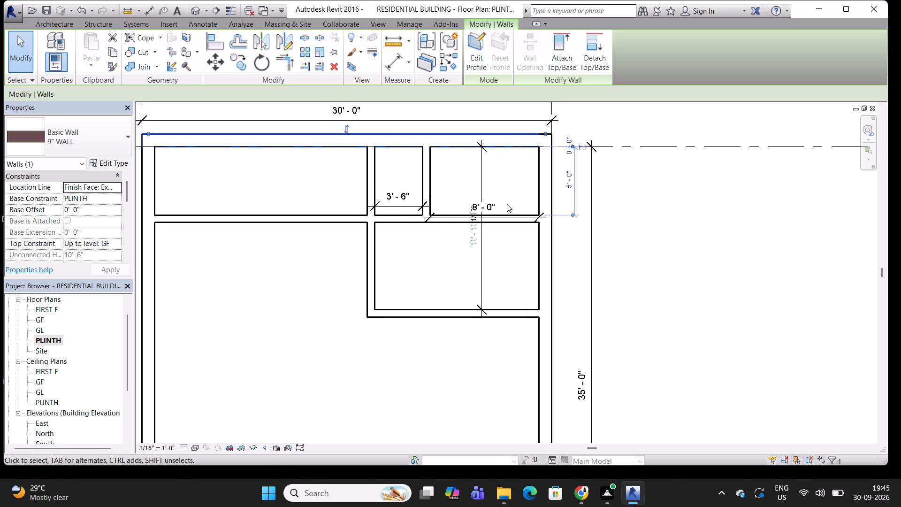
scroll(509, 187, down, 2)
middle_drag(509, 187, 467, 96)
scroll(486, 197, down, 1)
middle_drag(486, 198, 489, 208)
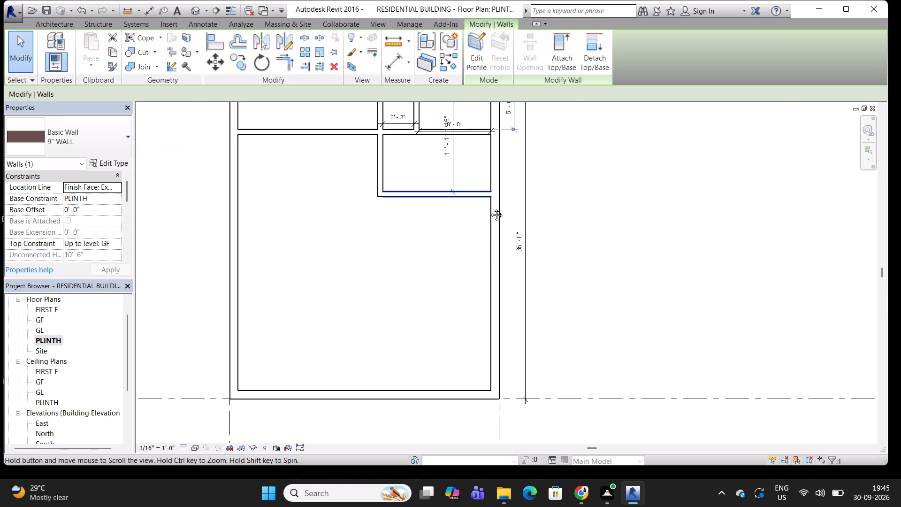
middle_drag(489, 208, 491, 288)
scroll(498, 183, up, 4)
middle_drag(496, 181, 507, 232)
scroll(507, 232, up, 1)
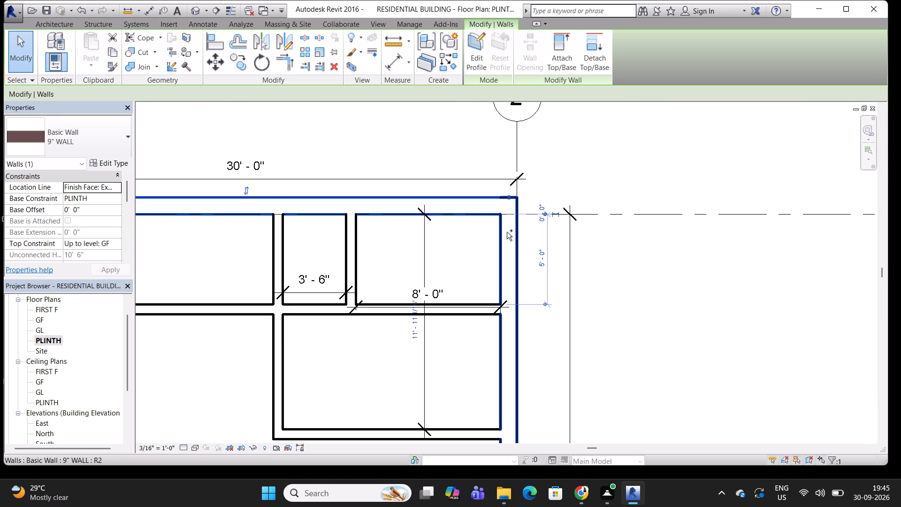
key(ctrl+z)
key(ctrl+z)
Move the horizontal 4.5" wall so its clear distance from the top 9" wall's inner face is 5'.
scroll(527, 201, down, 3)
middle_drag(529, 198, 524, 196)
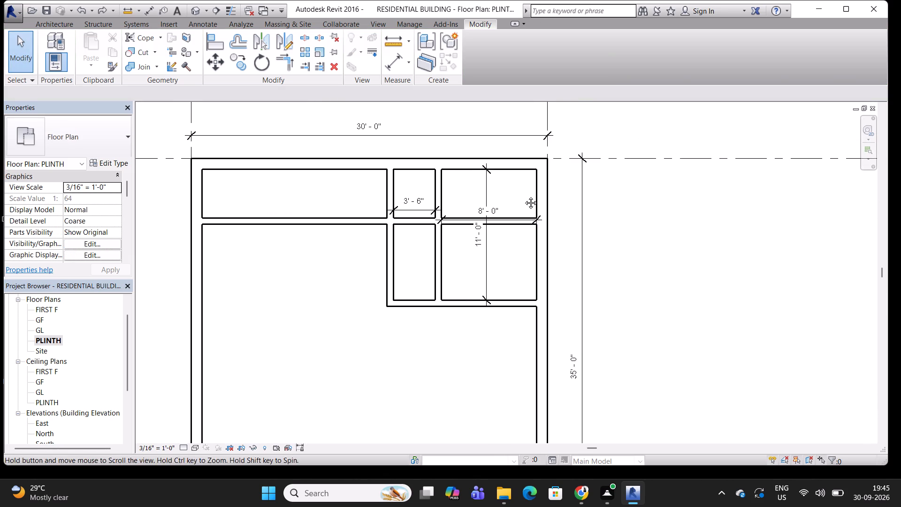
middle_drag(524, 196, 518, 195)
click(383, 182)
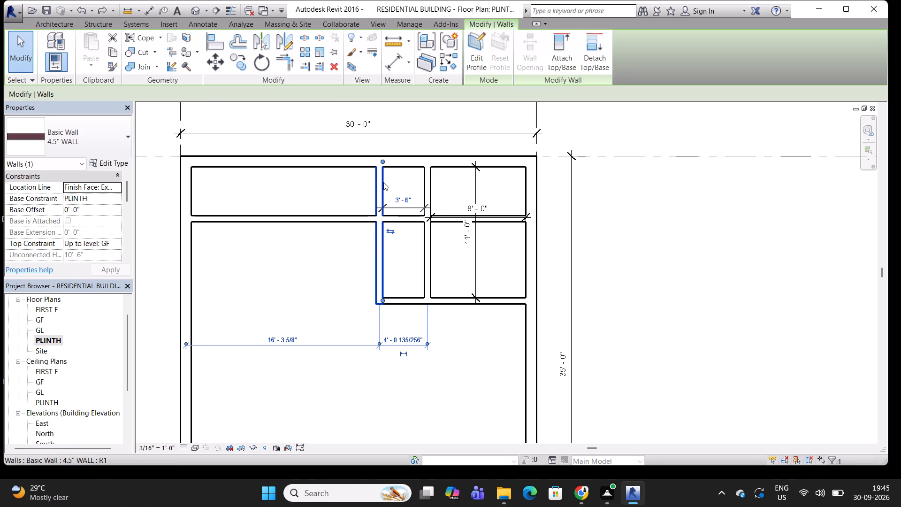
scroll(383, 172, up, 3)
click(409, 243)
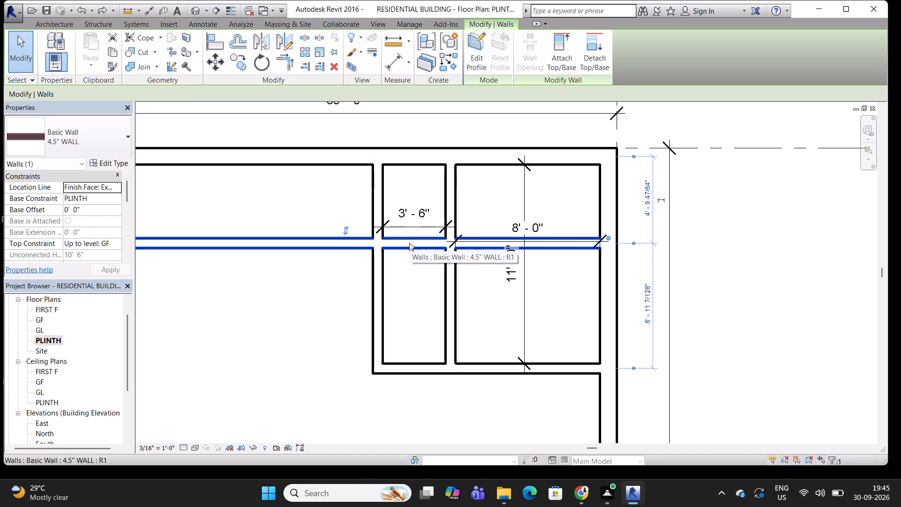
double_click(637, 243)
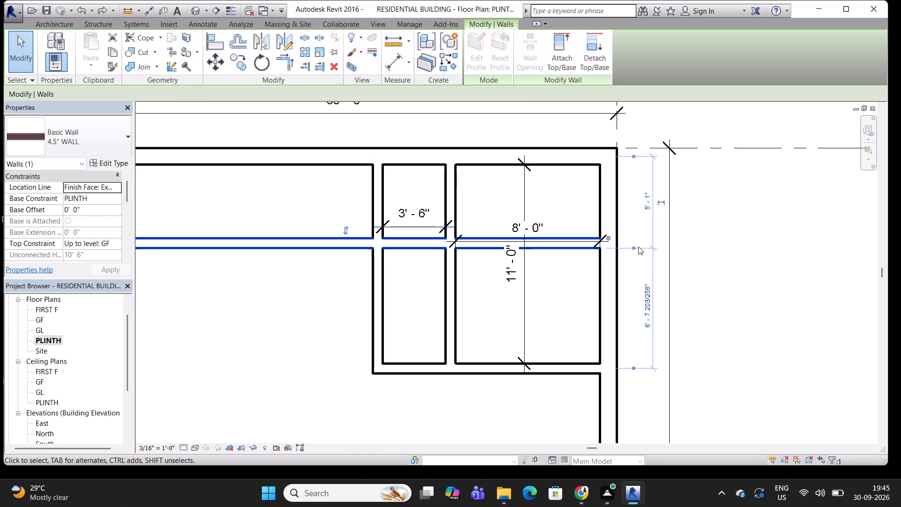
double_click(637, 250)
double_click(635, 156)
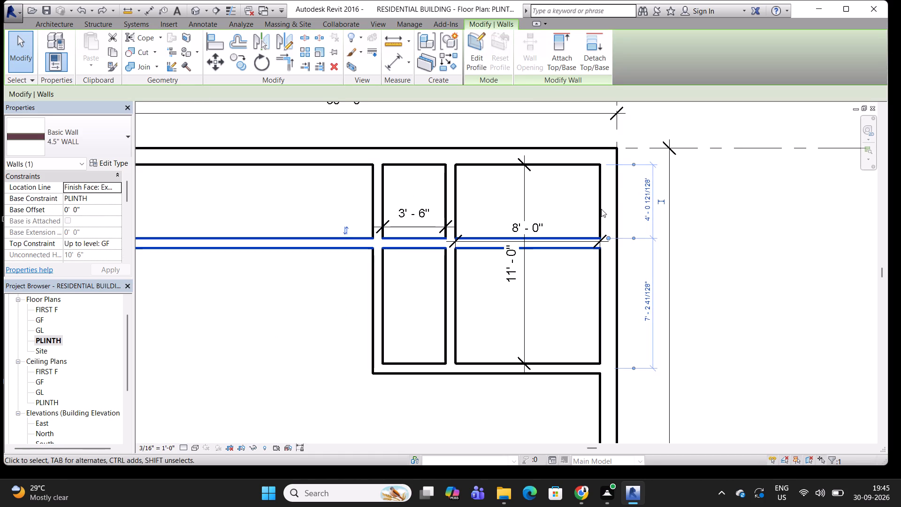
drag(428, 243, 430, 256)
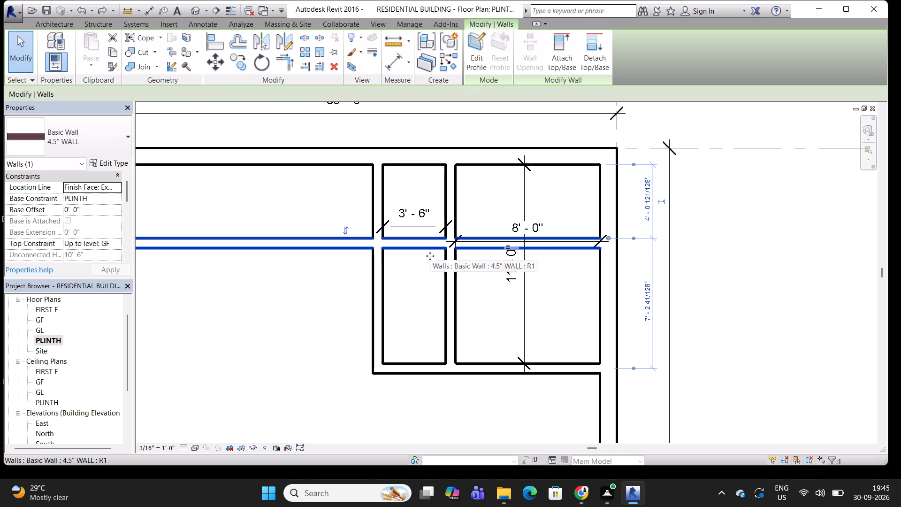
drag(430, 256, 430, 264)
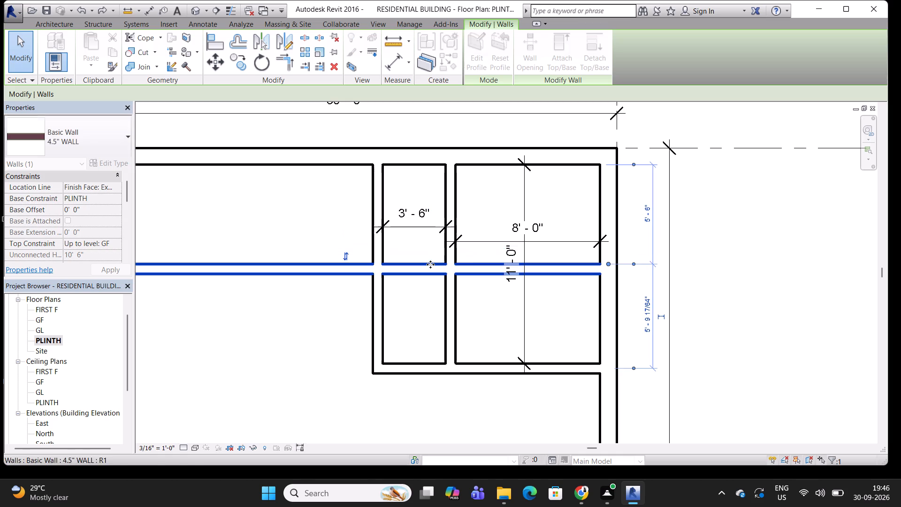
click(648, 218)
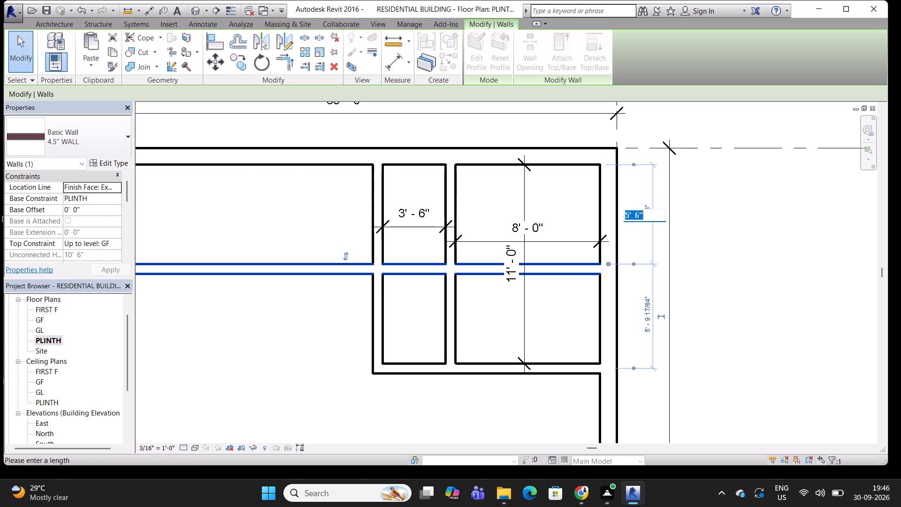
text(5')
key(Return)
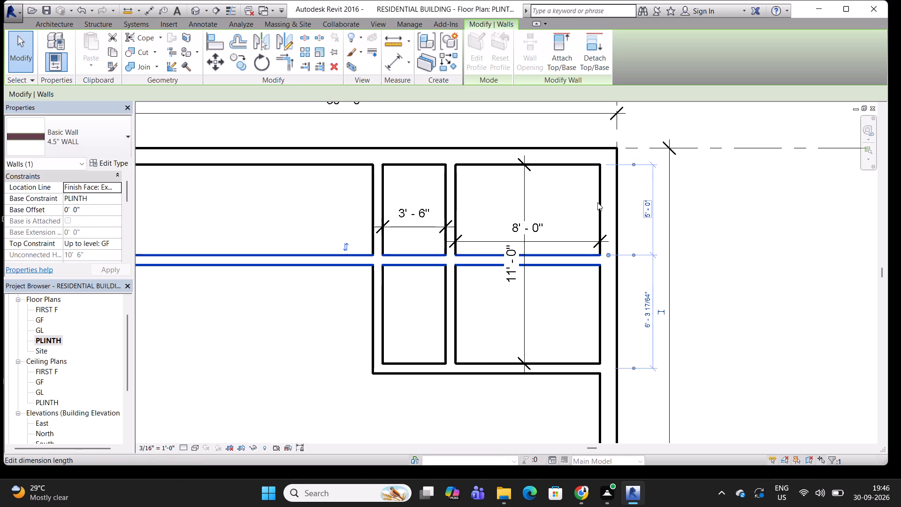
key(Escape)
key(Escape)
key(Escape)
key(Escape)
key(Escape)
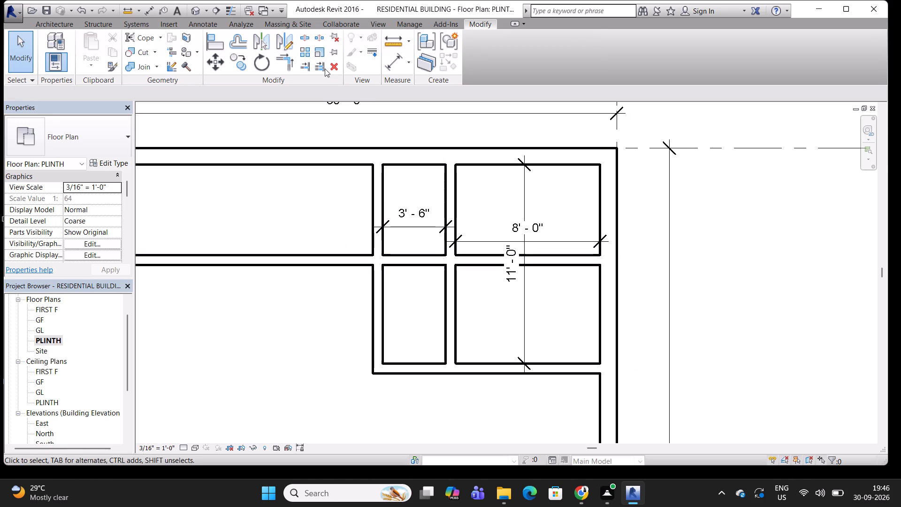
Trim the partition between the 3' 6" and 8' spaces at the horizontal 4.5" wall, keeping its upper part.
click(324, 69)
click(415, 256)
click(454, 204)
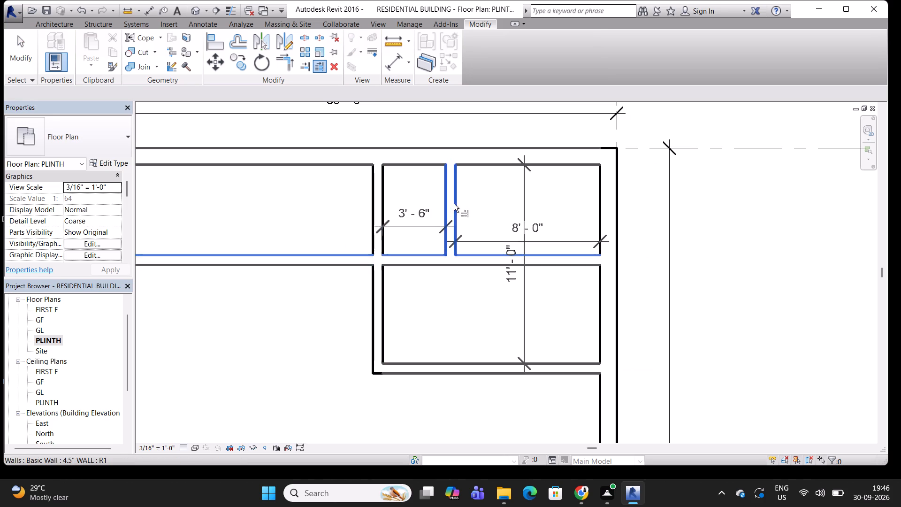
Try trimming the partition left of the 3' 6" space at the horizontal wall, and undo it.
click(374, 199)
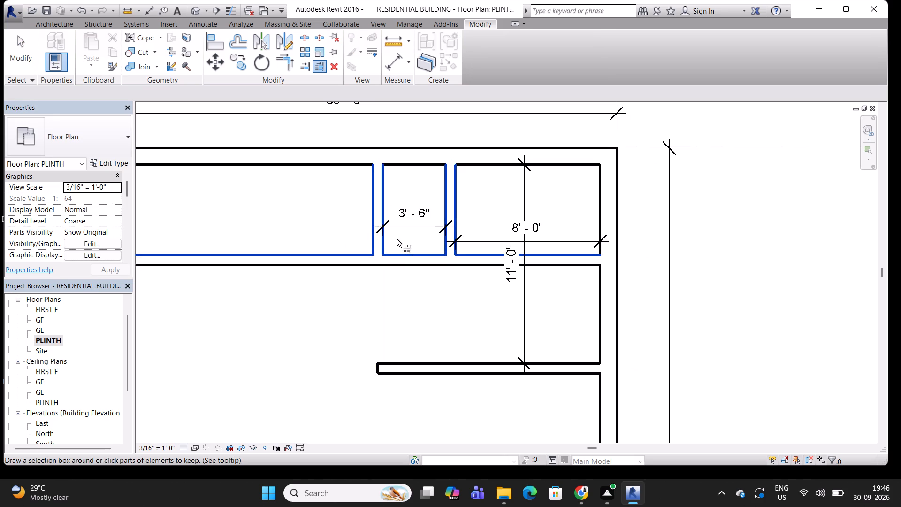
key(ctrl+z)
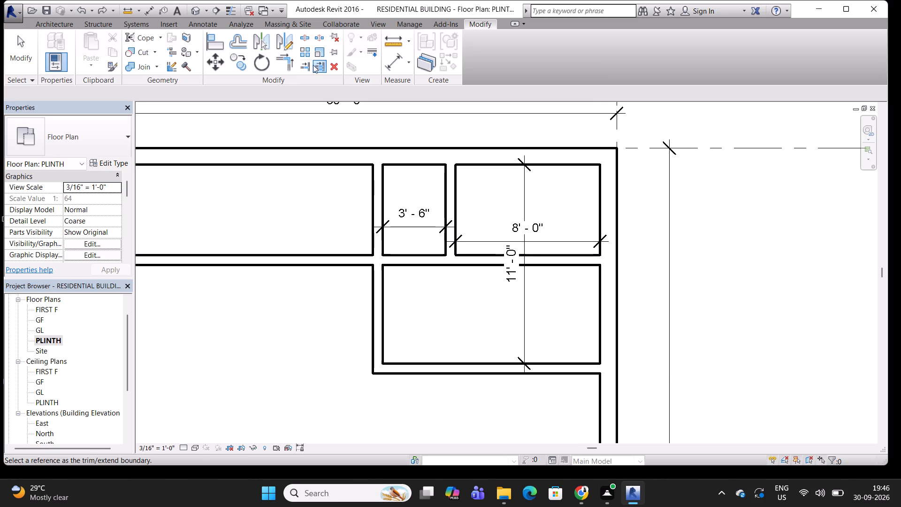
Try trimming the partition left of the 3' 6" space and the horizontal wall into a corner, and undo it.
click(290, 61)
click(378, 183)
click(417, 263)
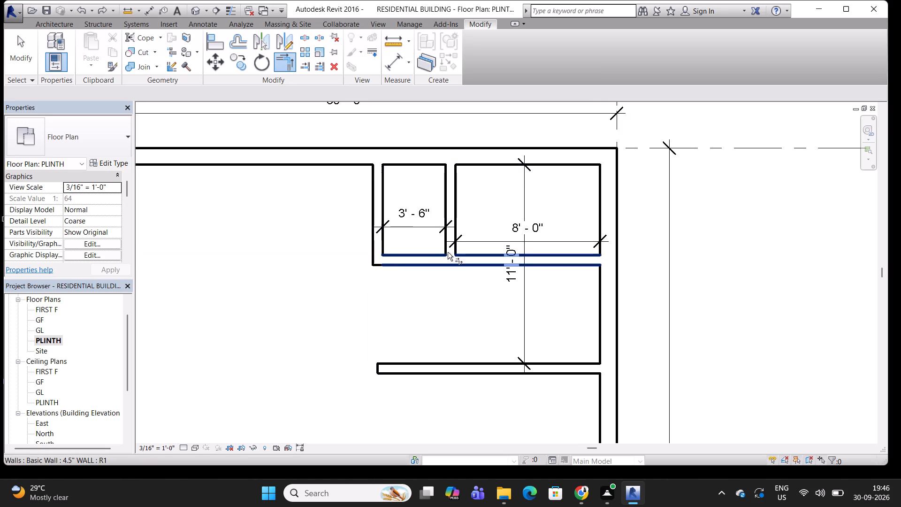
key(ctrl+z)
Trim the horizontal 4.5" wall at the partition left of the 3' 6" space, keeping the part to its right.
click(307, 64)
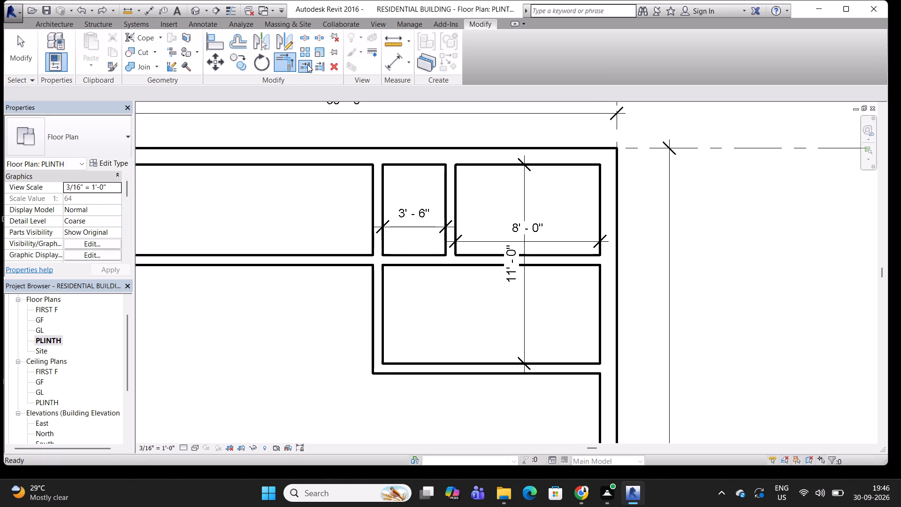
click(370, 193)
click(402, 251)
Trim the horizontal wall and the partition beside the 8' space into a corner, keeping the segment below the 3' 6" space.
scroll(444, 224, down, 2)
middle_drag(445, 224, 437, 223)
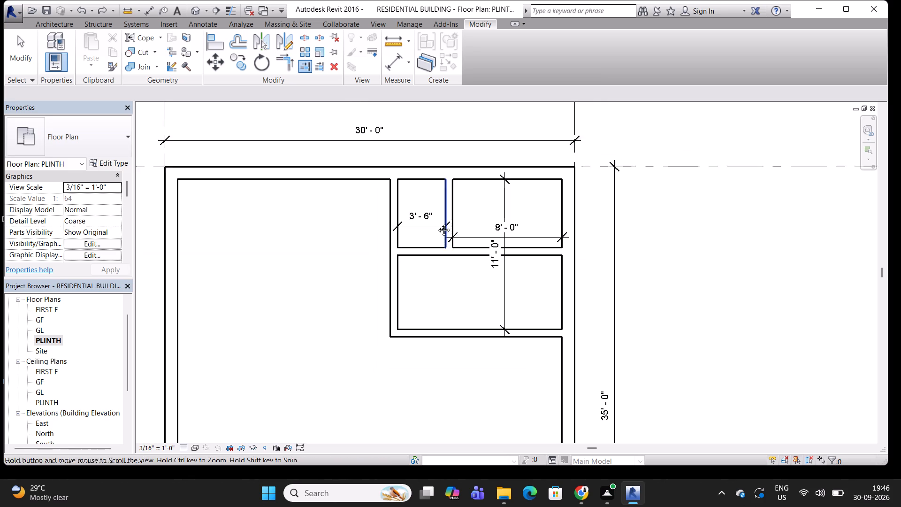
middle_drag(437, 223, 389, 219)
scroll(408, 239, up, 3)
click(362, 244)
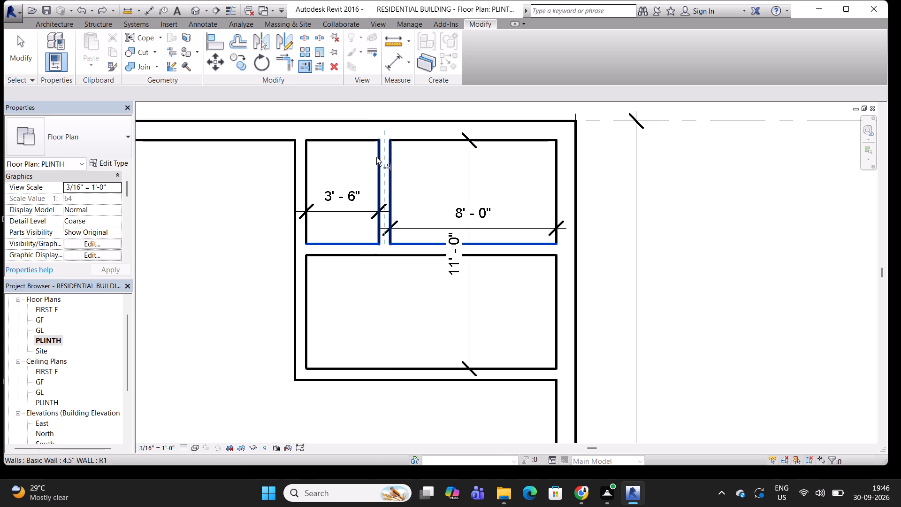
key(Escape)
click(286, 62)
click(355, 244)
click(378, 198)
Delete the 3' 6" dimension between the two partitions.
scroll(389, 202, down, 1)
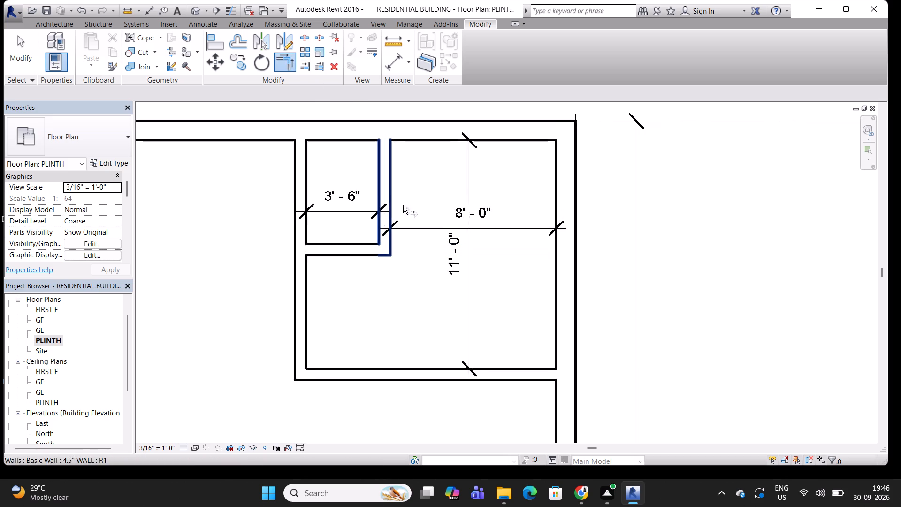
scroll(403, 205, down, 2)
middle_drag(417, 215, 425, 235)
key(Escape)
key(Escape)
click(367, 227)
key(Delete)
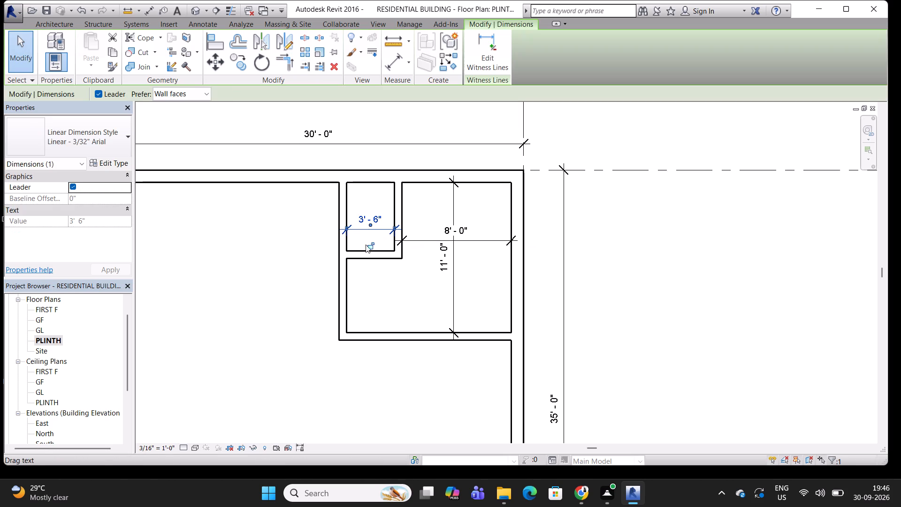
Delete the short horizontal 4.5" wall closing the narrow space between the two vertical partitions.
click(364, 257)
key(Delete)
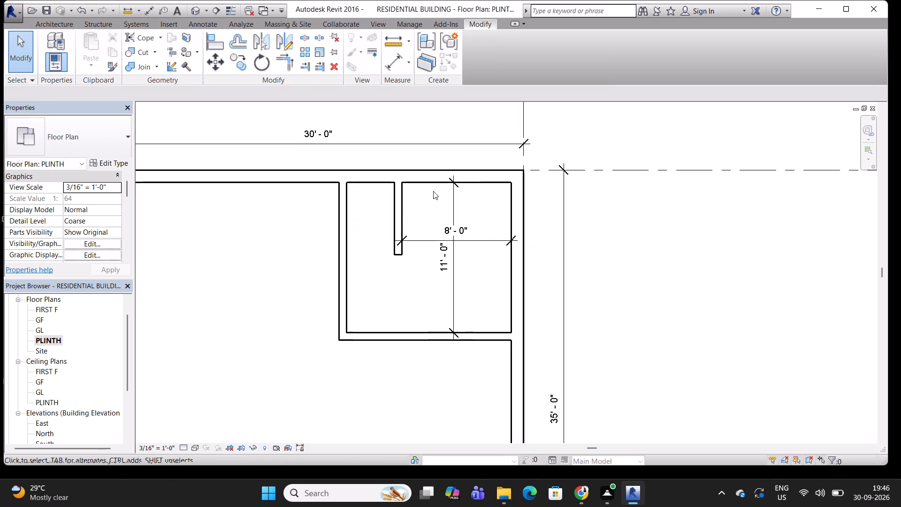
middle_drag(384, 230, 338, 218)
scroll(407, 225, down, 1)
middle_drag(407, 225, 449, 236)
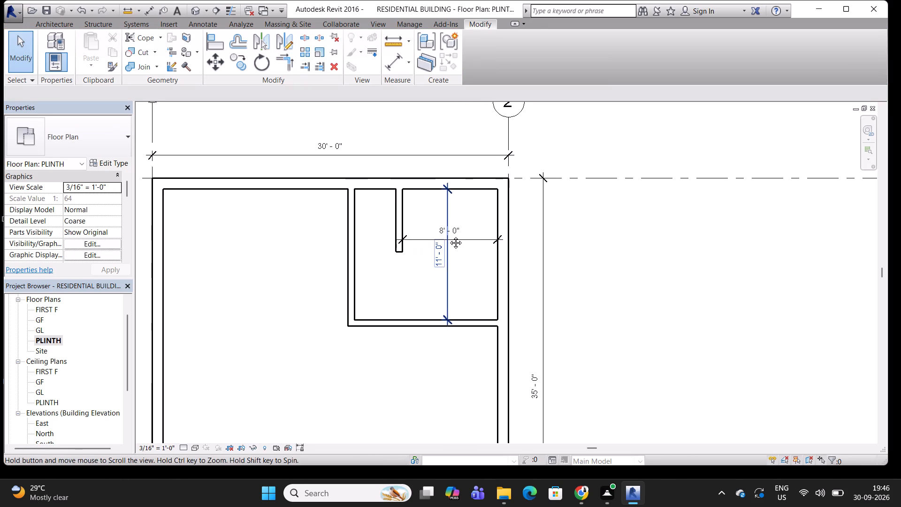
Draw a 3' 6" model line from the short partition's free end across to the long vertical partition facing it.
middle_drag(449, 236, 450, 236)
key(Escape)
key(Escape)
key(Escape)
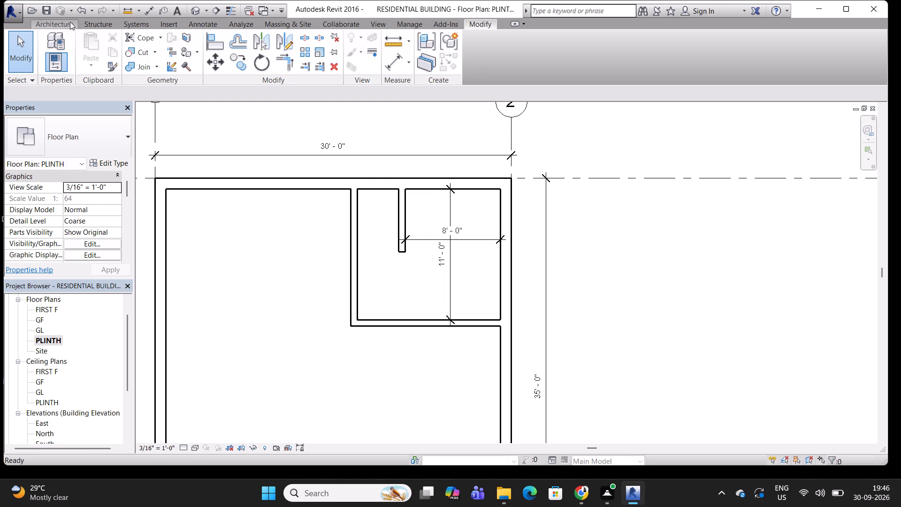
click(68, 21)
key(Escape)
key(Escape)
click(488, 44)
scroll(402, 226, up, 4)
click(396, 269)
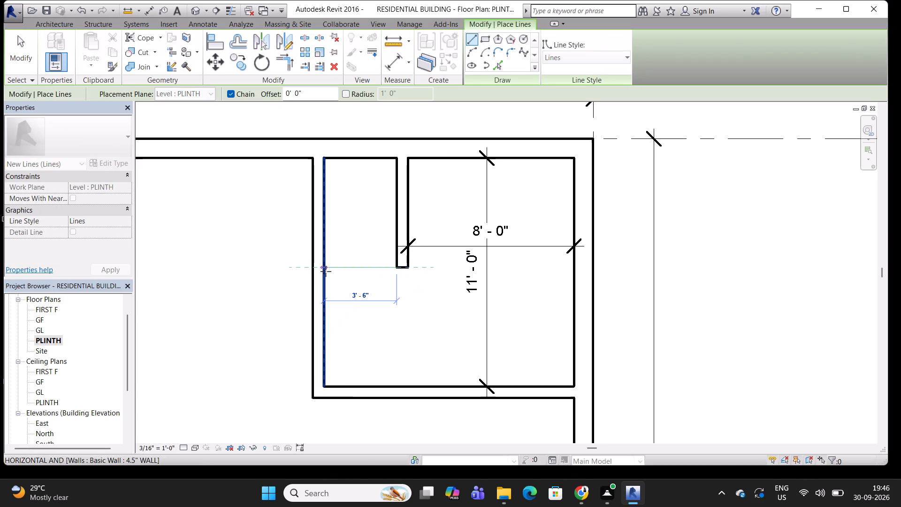
click(326, 271)
middle_drag(363, 261, 400, 269)
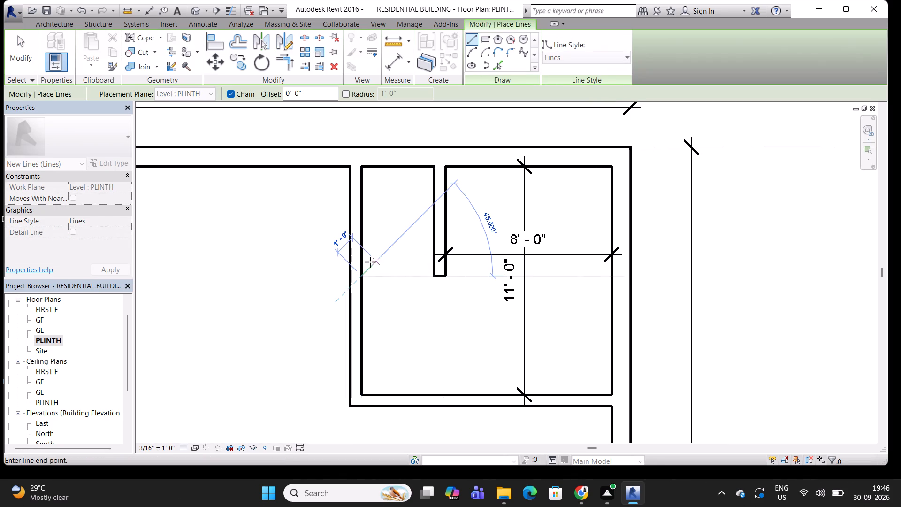
key(Escape)
key(Escape)
key(Escape)
Change the line style of the new 3' 6" line to Hidden Lines.
click(389, 276)
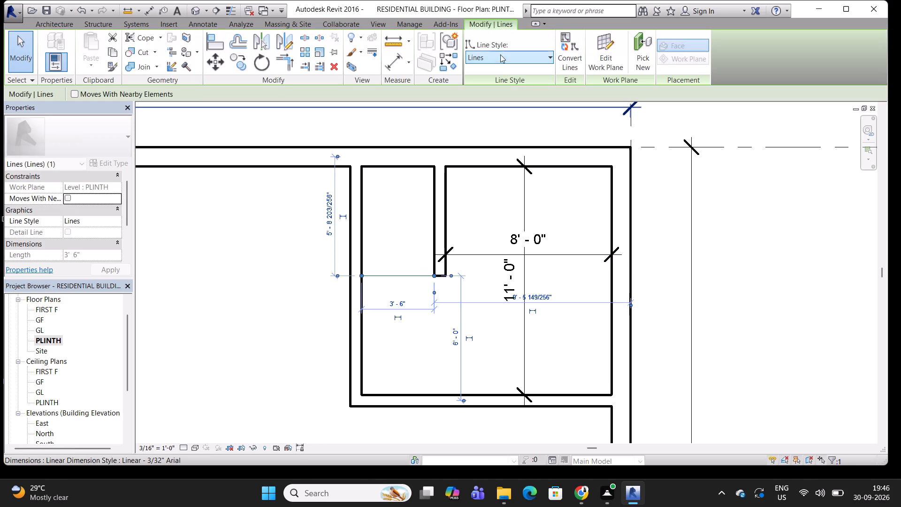
click(500, 64)
click(498, 60)
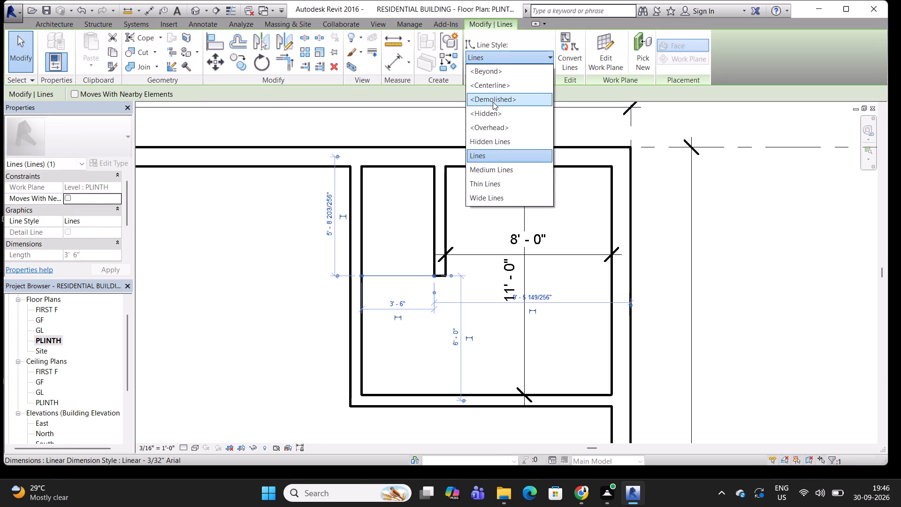
click(496, 138)
scroll(403, 275, up, 5)
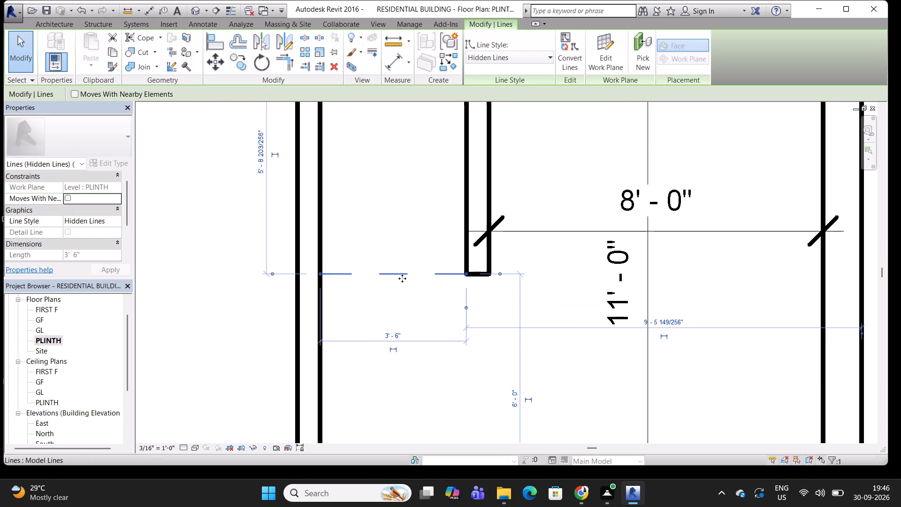
scroll(402, 278, up, 4)
middle_drag(413, 263, 415, 277)
key(Escape)
key(Escape)
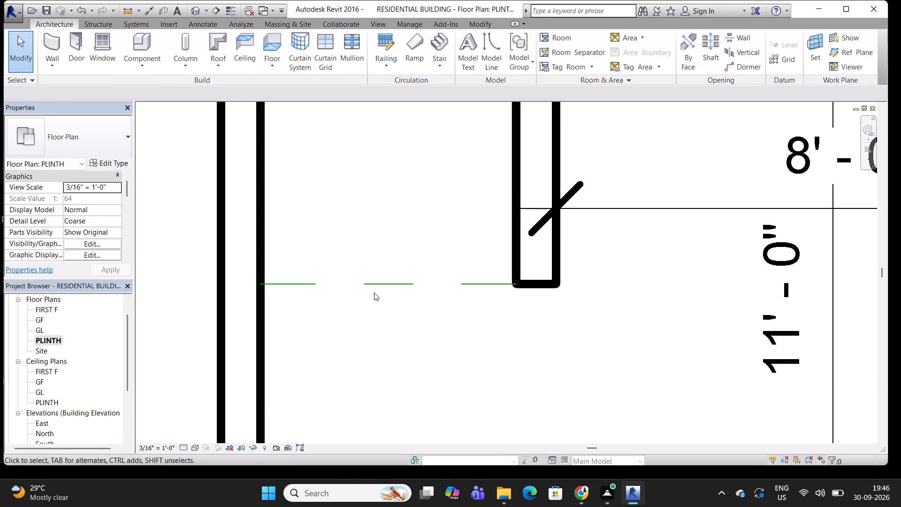
Offset a copy of the hidden line by 6" toward the top outer wall.
click(374, 292)
click(375, 287)
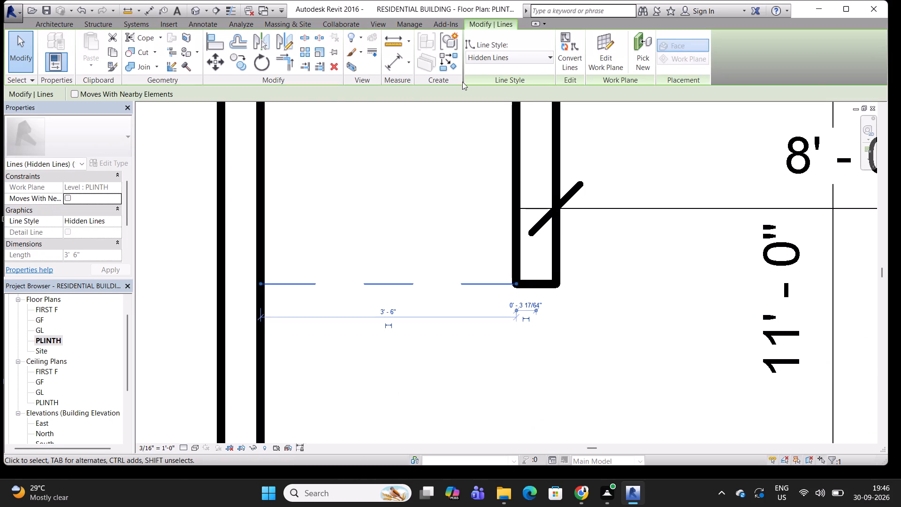
click(231, 44)
drag(159, 94, 125, 95)
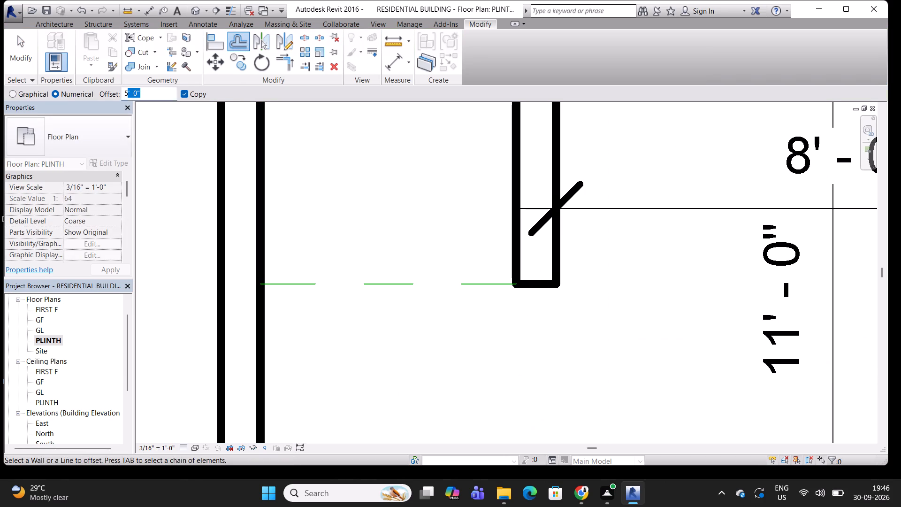
drag(125, 95, 125, 95)
key(6)
key(Return)
drag(146, 89, 117, 94)
text(6")
key(Return)
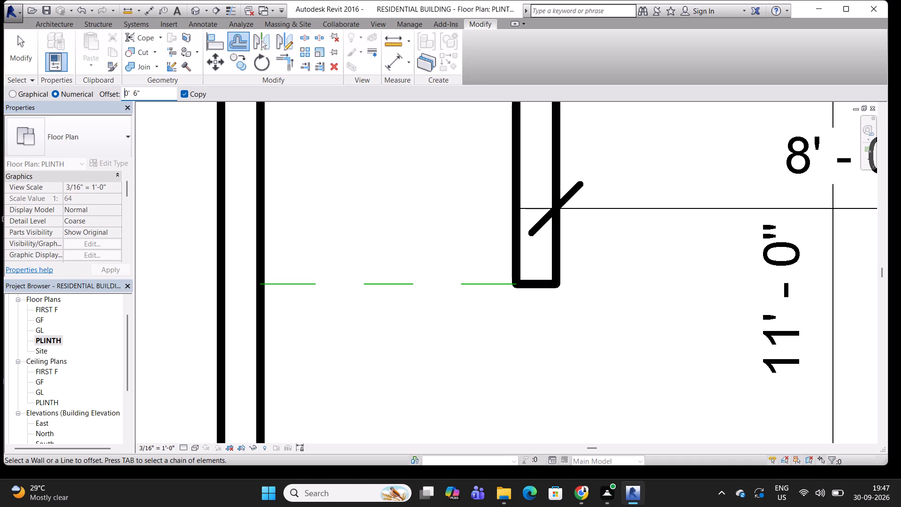
click(341, 284)
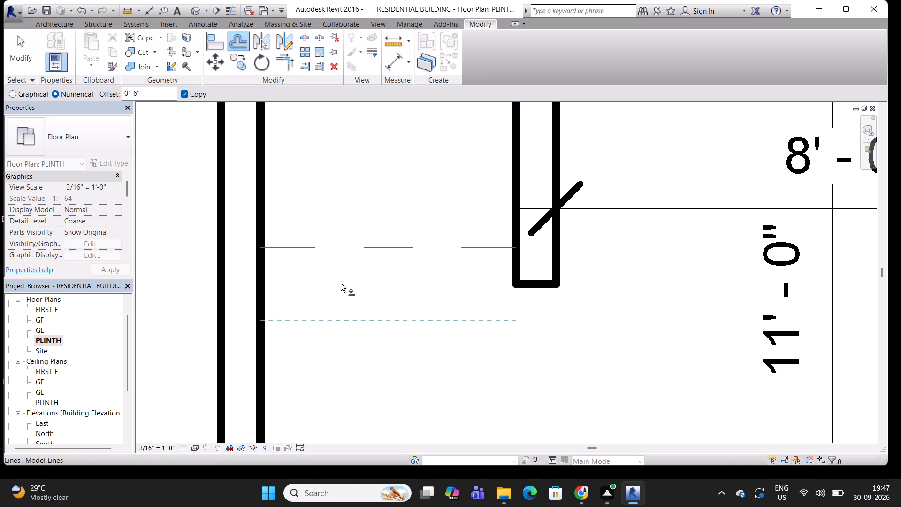
scroll(420, 183, down, 6)
middle_drag(427, 178, 378, 298)
key(Escape)
key(Escape)
Delete the 11' 0" and 8' 0" dimensions inside the room at the upper corner of the plan.
scroll(408, 268, down, 4)
middle_drag(443, 255, 393, 196)
middle_drag(425, 202, 437, 204)
middle_drag(470, 198, 464, 198)
click(448, 182)
key(Delete)
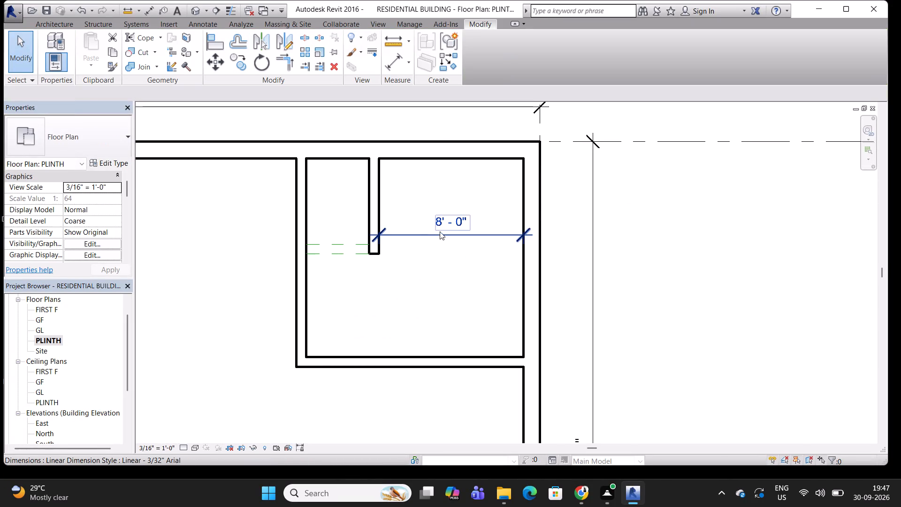
click(447, 235)
key(Delete)
Split the long vertical partition about 5' 6" above the horizontal 4.5" wall and delete its lower segment.
scroll(448, 235, down, 2)
middle_drag(407, 269, 451, 273)
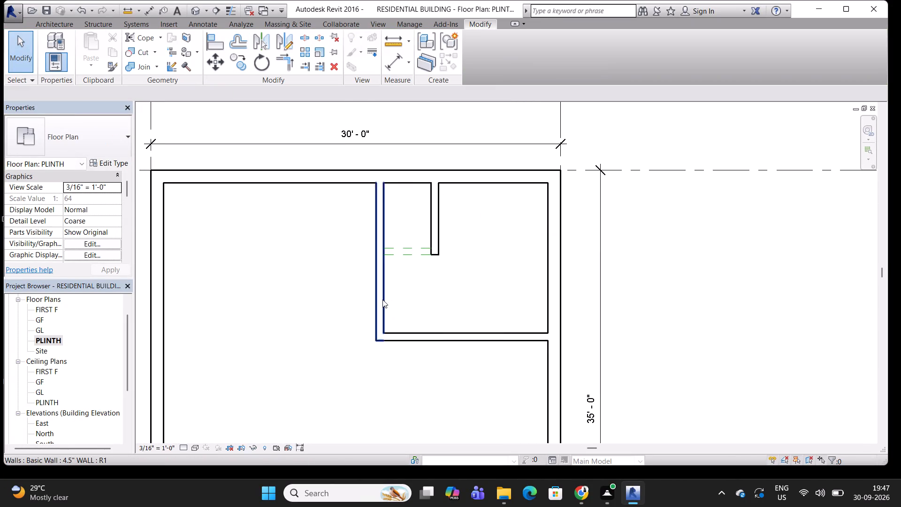
scroll(382, 300, up, 3)
click(384, 324)
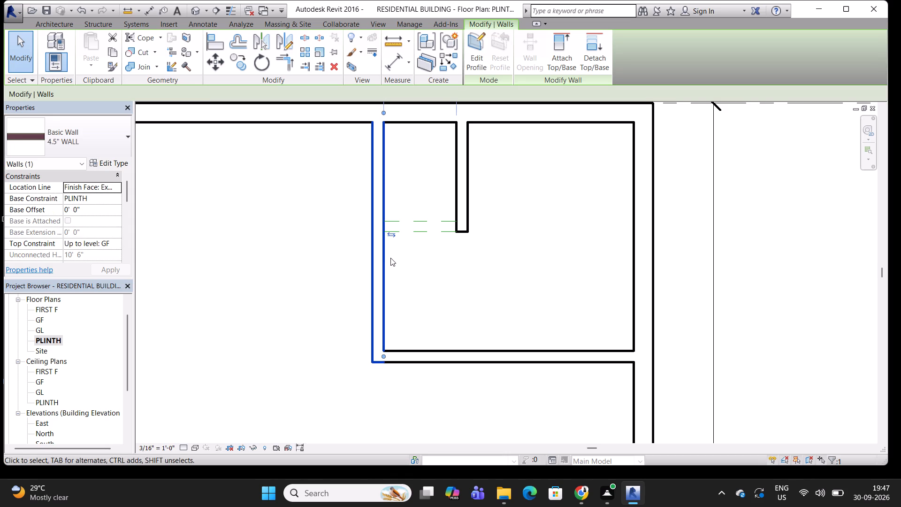
click(304, 38)
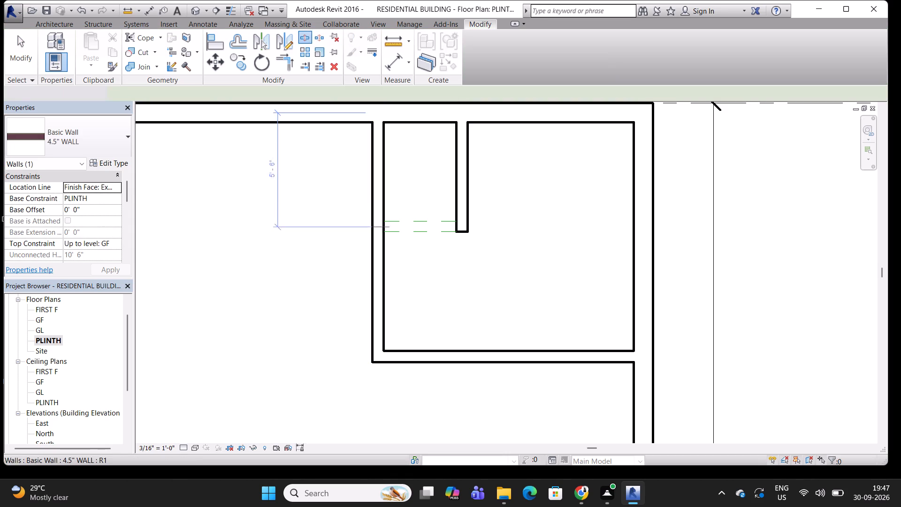
click(385, 244)
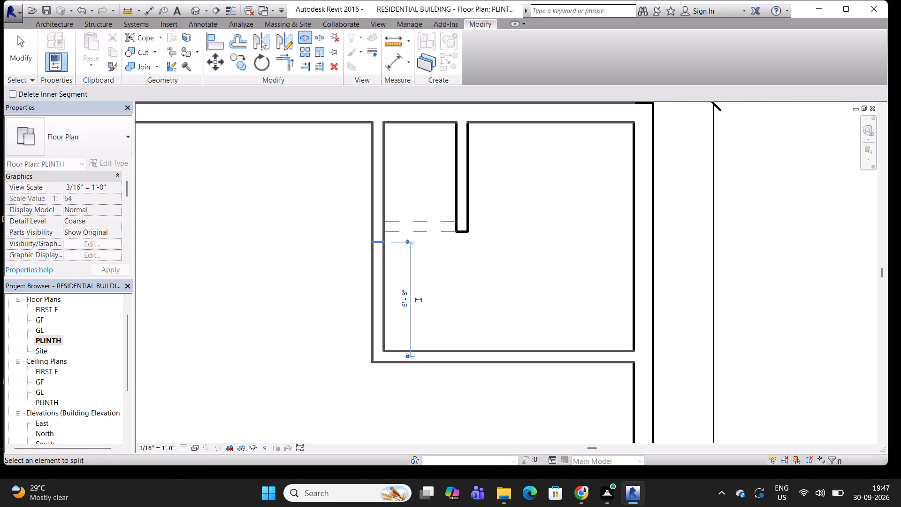
key(Escape)
key(Escape)
click(380, 254)
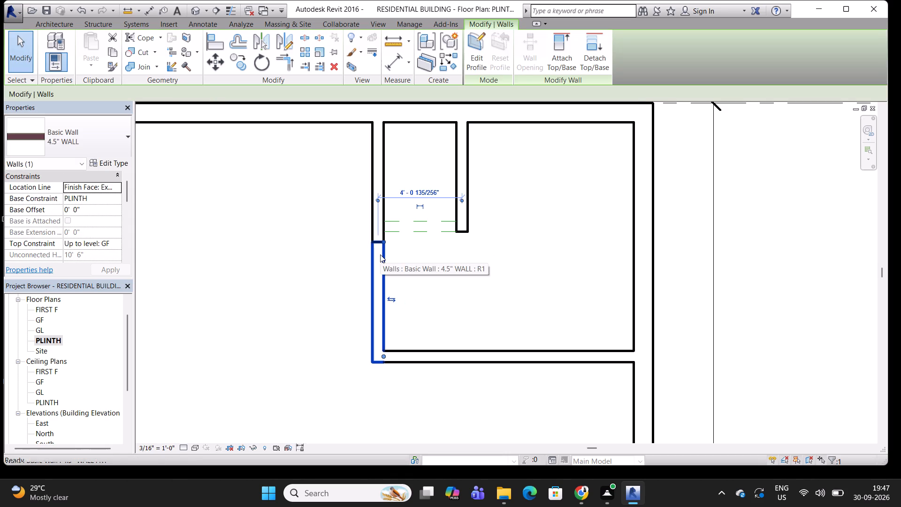
key(Delete)
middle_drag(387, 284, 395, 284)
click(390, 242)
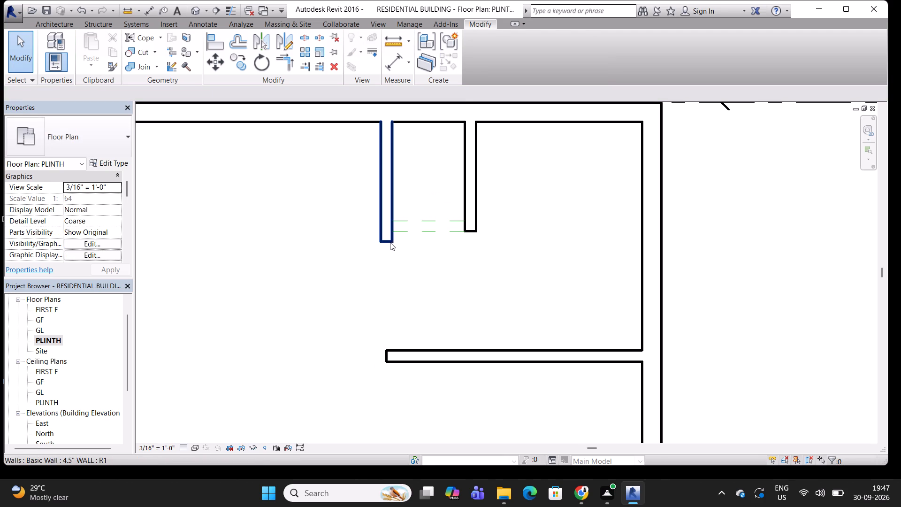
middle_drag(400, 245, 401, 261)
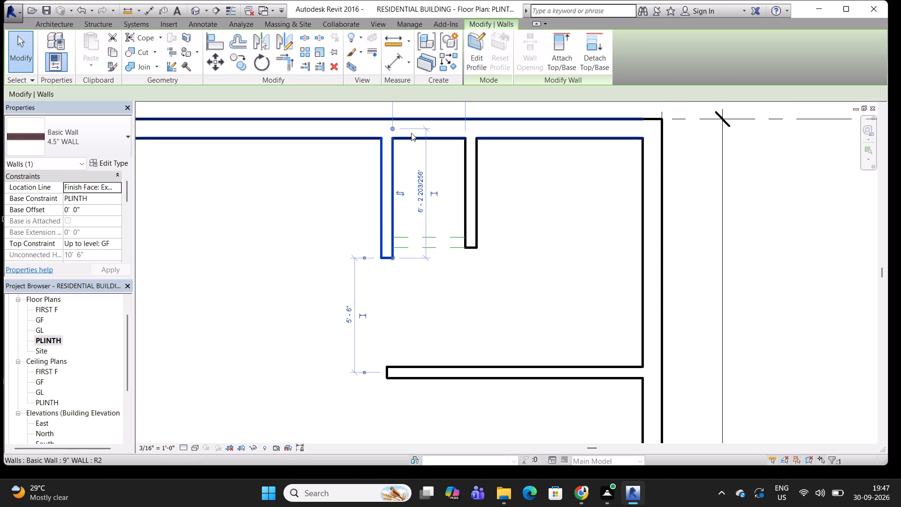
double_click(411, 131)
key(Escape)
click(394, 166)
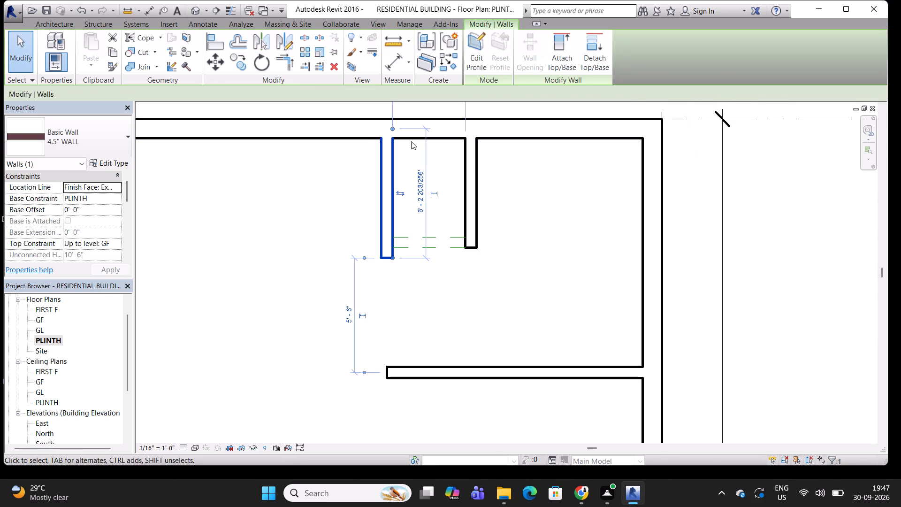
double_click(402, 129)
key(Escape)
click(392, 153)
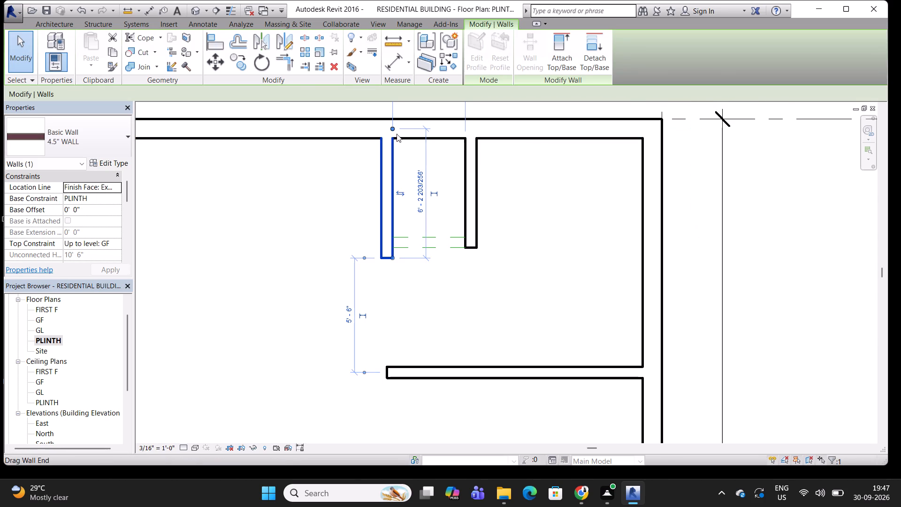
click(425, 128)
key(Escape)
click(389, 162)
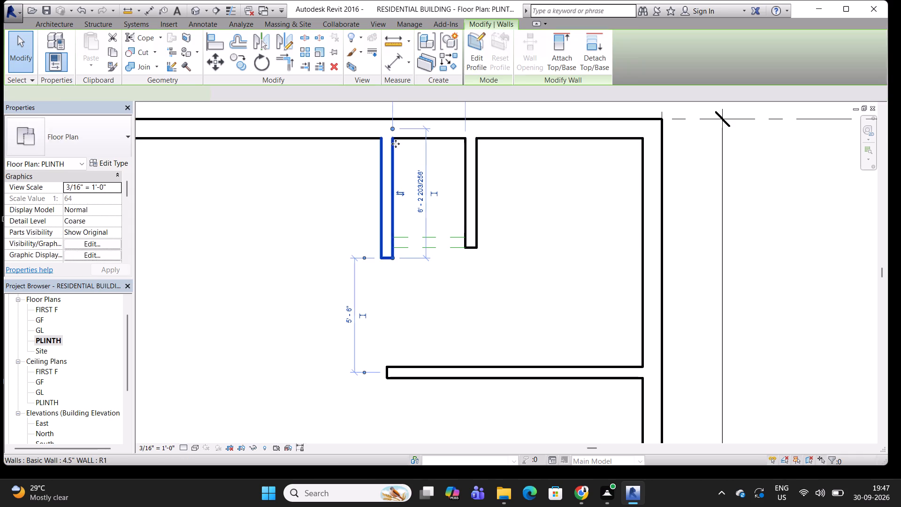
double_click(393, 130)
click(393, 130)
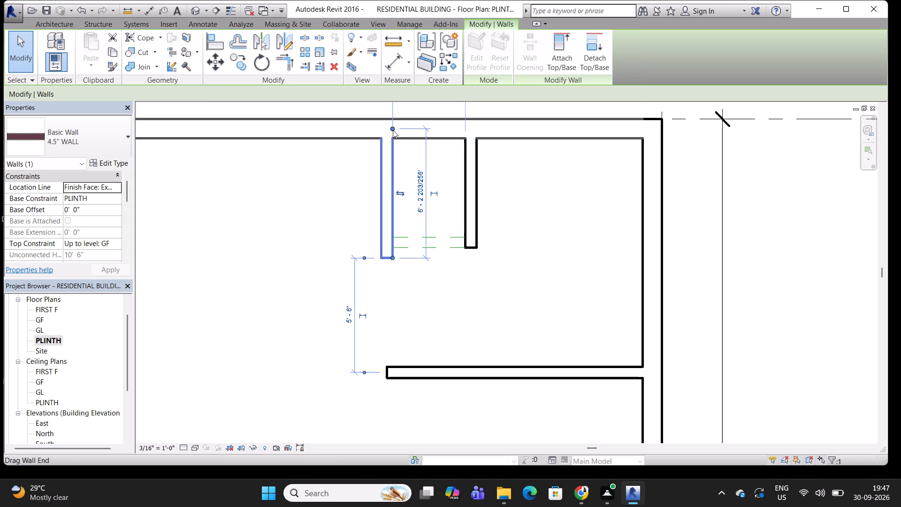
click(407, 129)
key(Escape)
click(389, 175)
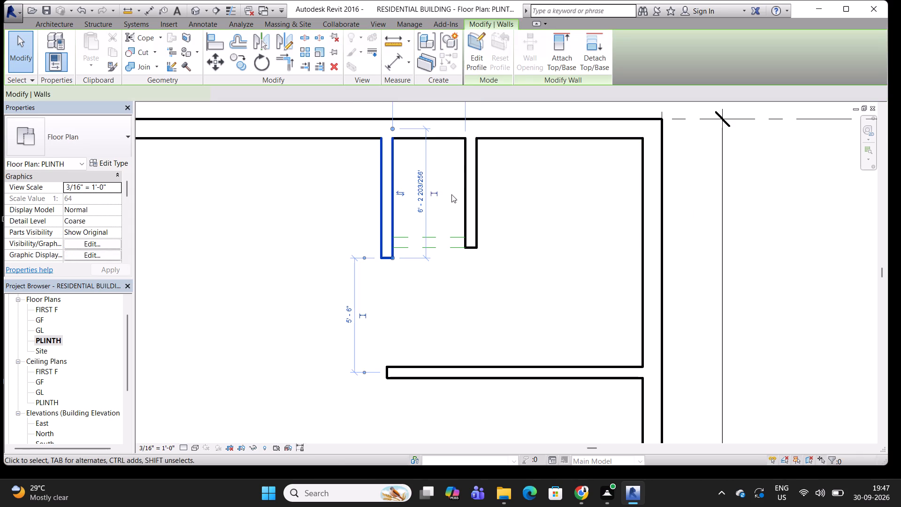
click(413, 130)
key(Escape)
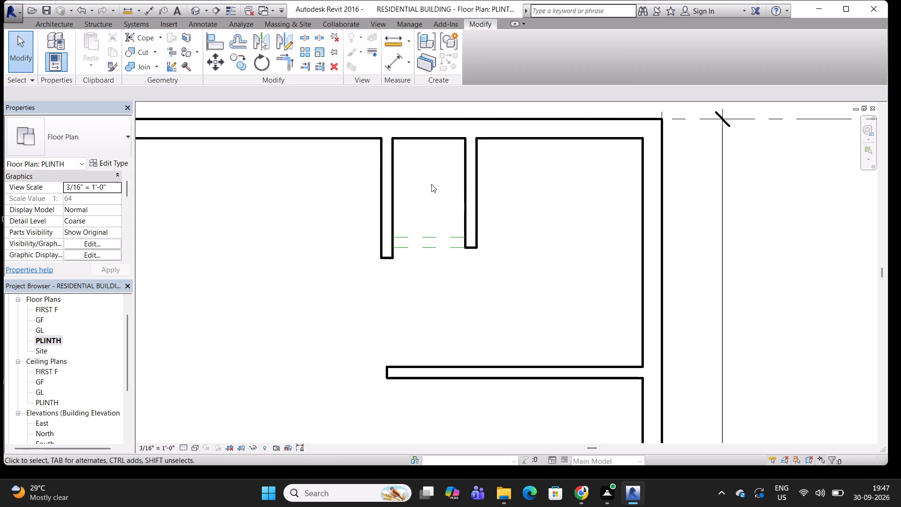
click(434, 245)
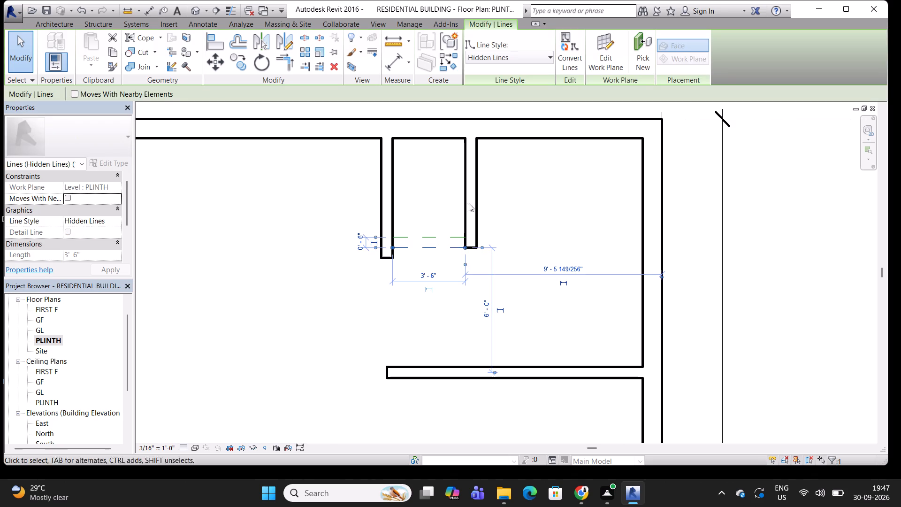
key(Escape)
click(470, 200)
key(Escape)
Stretch the cut partition's free end down to about 4' 3" from the horizontal 4.5" wall's centre.
click(389, 183)
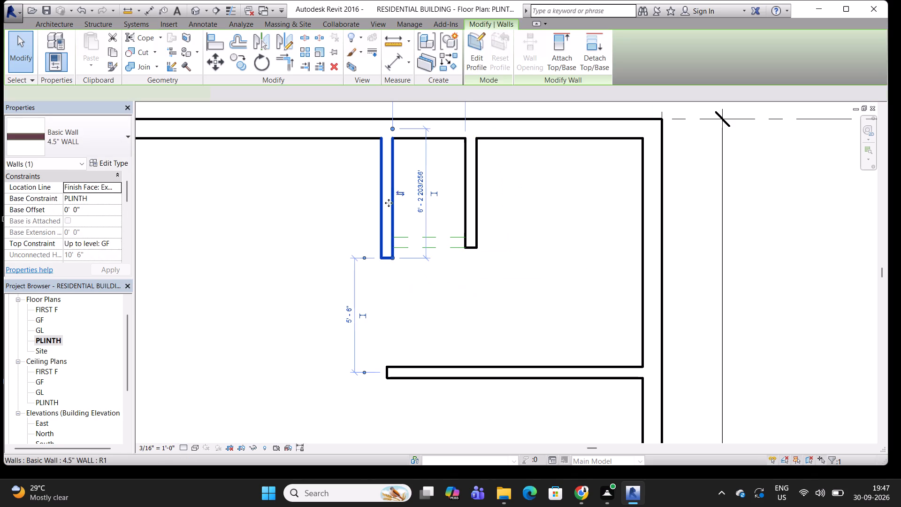
drag(391, 257, 392, 282)
key(Escape)
key(Escape)
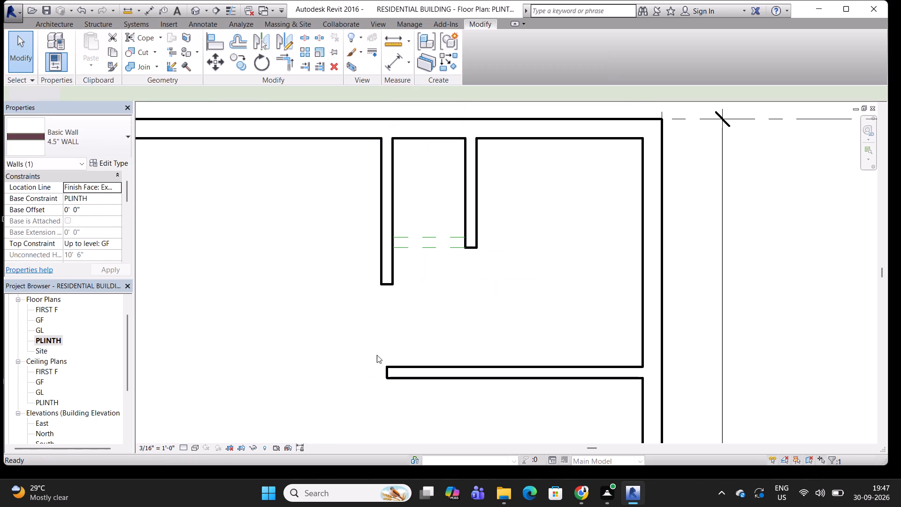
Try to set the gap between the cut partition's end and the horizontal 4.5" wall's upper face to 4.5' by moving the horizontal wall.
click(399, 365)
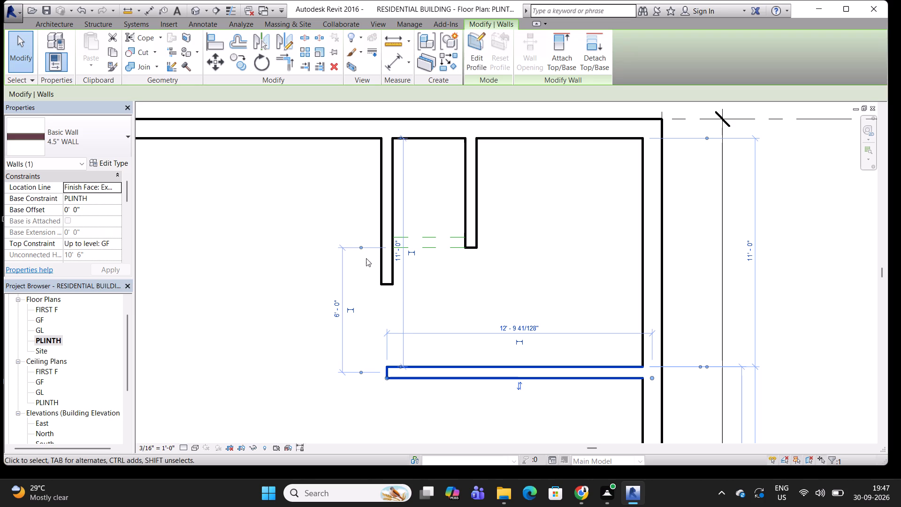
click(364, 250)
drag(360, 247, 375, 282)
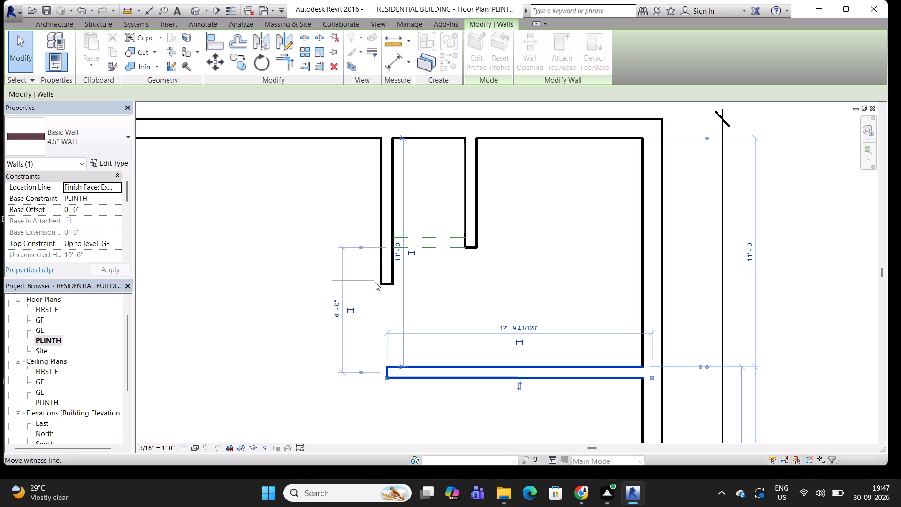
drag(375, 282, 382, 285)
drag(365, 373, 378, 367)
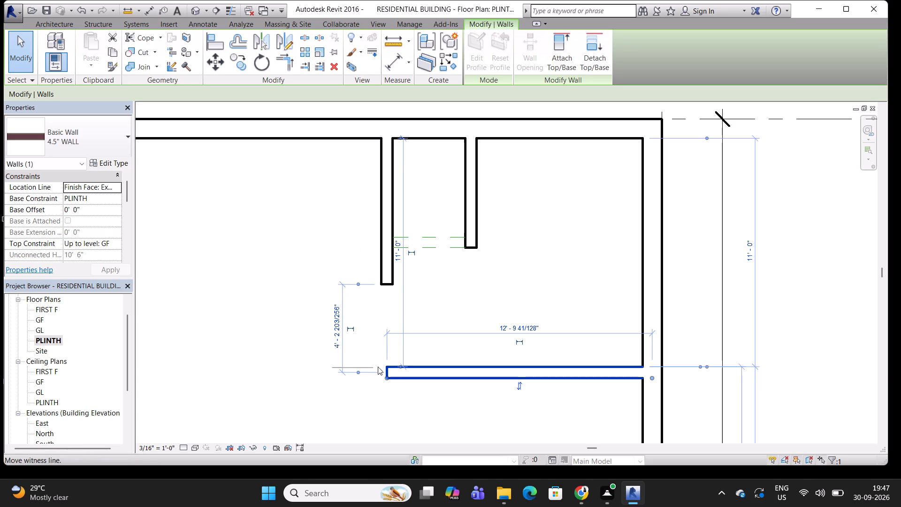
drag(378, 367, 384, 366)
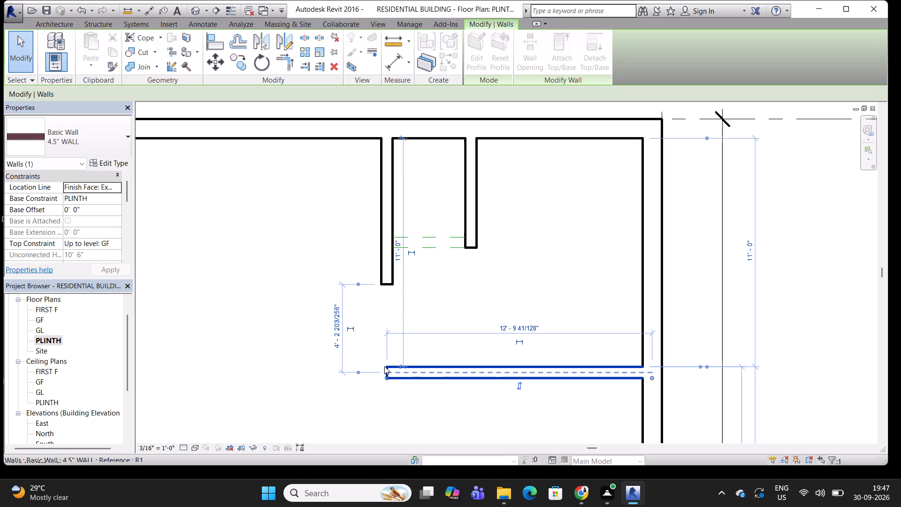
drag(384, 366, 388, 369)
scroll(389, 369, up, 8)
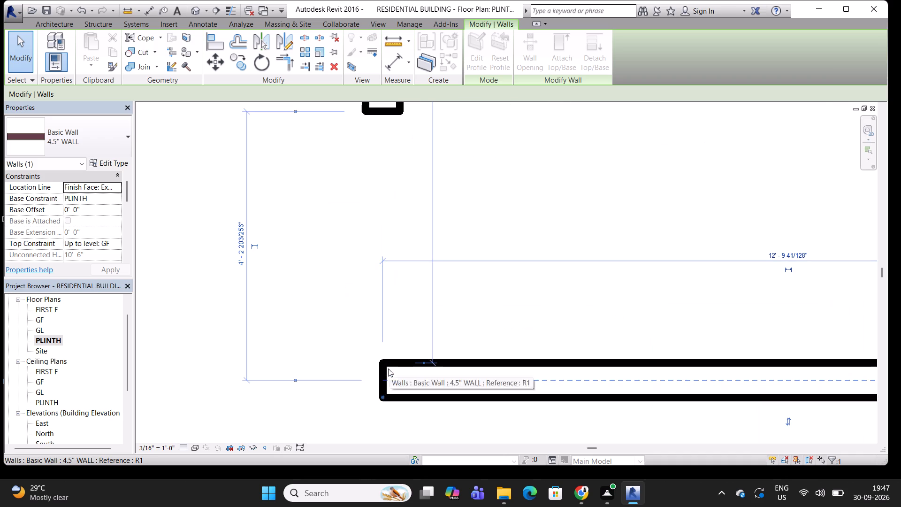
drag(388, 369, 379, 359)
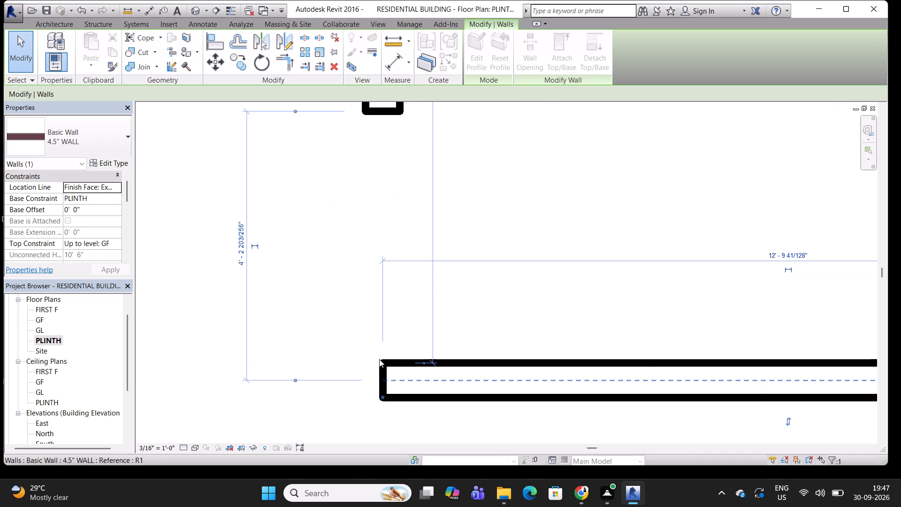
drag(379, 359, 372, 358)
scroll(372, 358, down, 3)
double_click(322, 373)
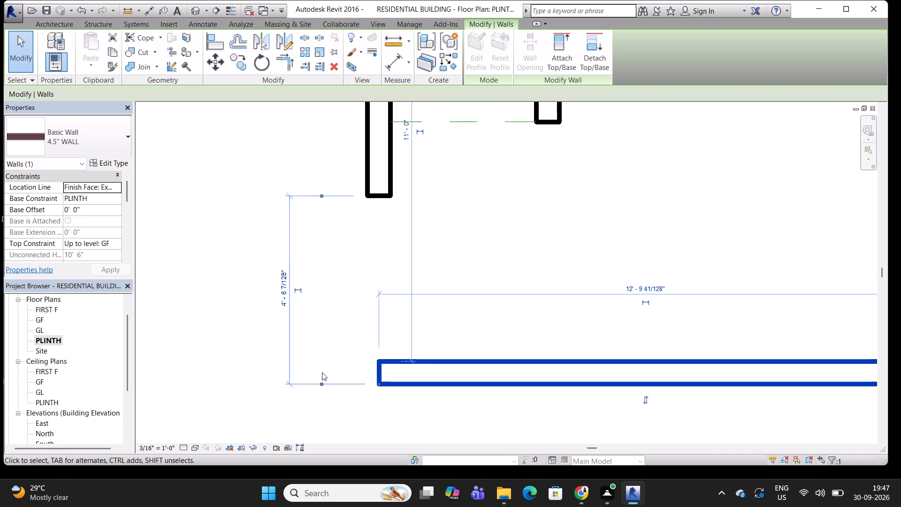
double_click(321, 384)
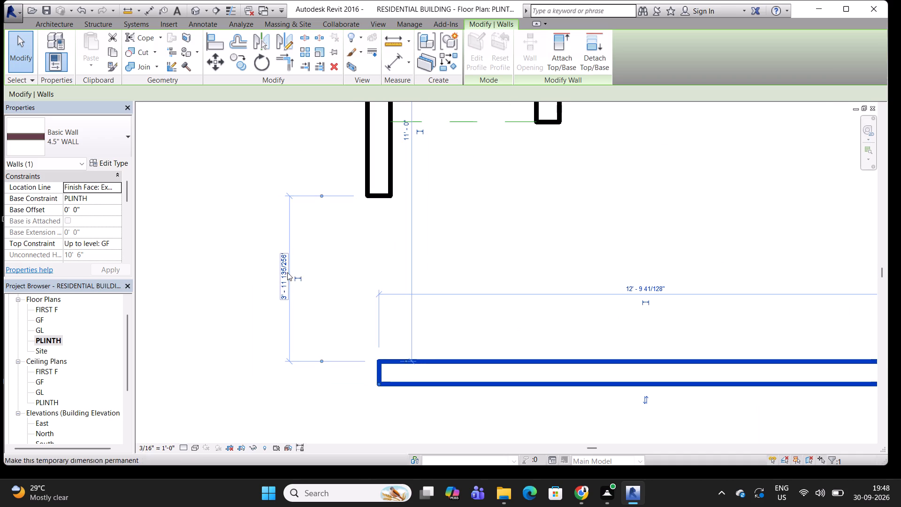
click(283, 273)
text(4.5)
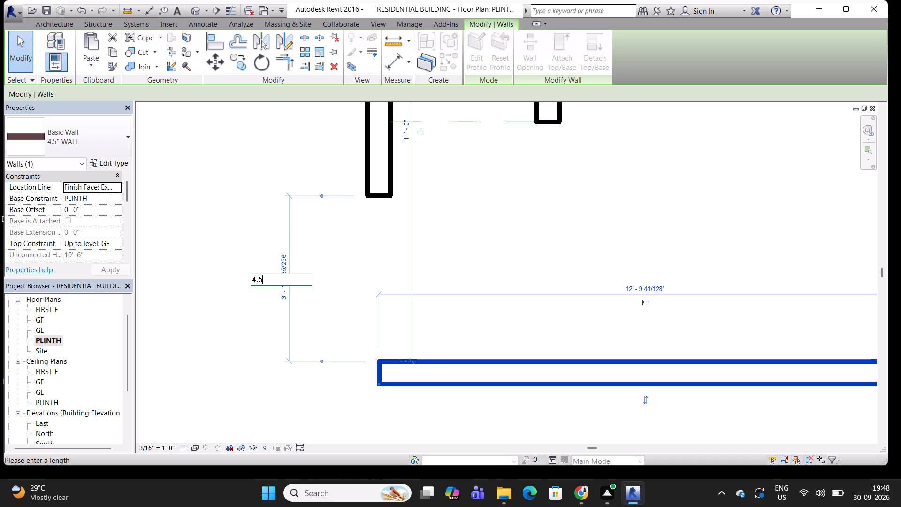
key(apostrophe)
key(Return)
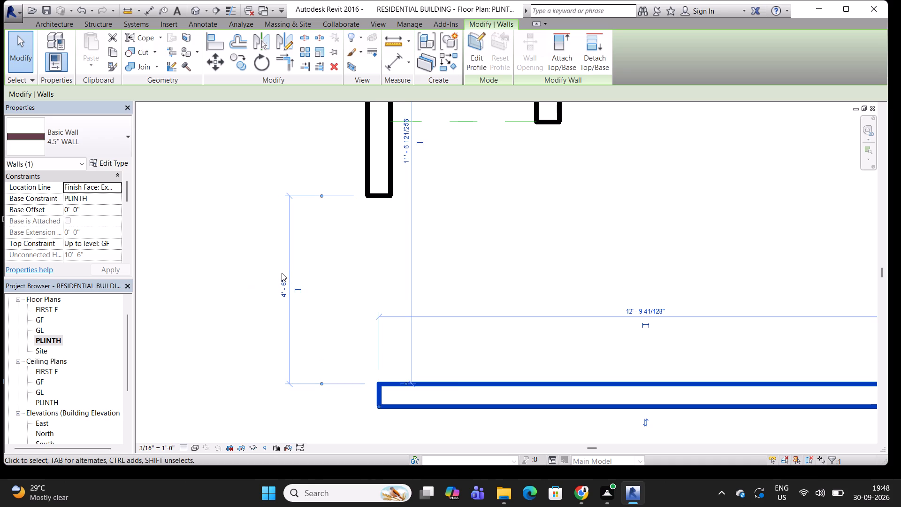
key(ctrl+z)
Set the opening between the cut partition's free end and the horizontal 4.5" wall's upper face to 4.5' by resizing the partition.
click(385, 192)
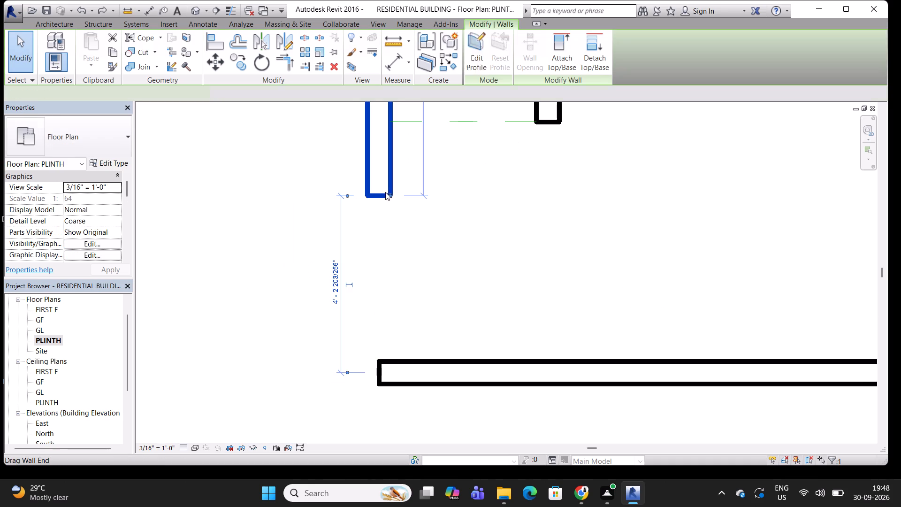
double_click(348, 372)
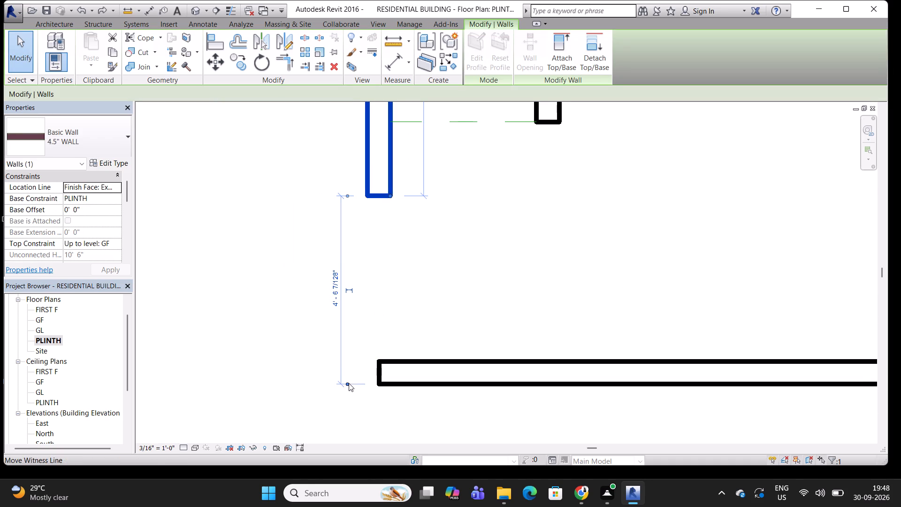
double_click(349, 384)
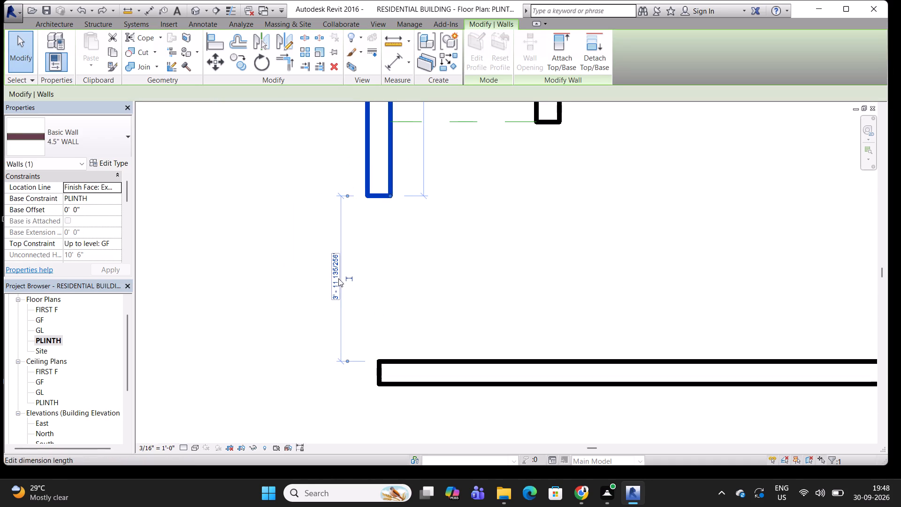
click(336, 278)
text(4.5)
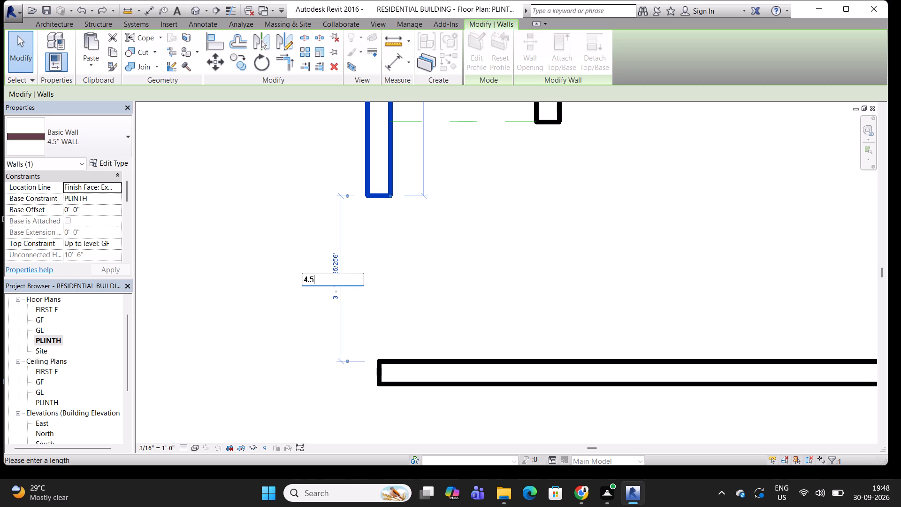
key(apostrophe)
key(Return)
scroll(329, 282, down, 1)
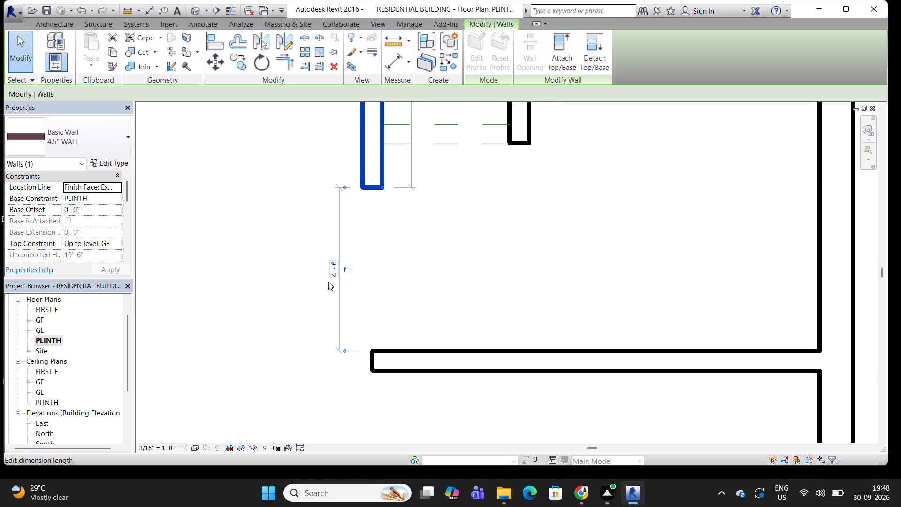
scroll(349, 277, down, 5)
middle_drag(417, 183, 416, 221)
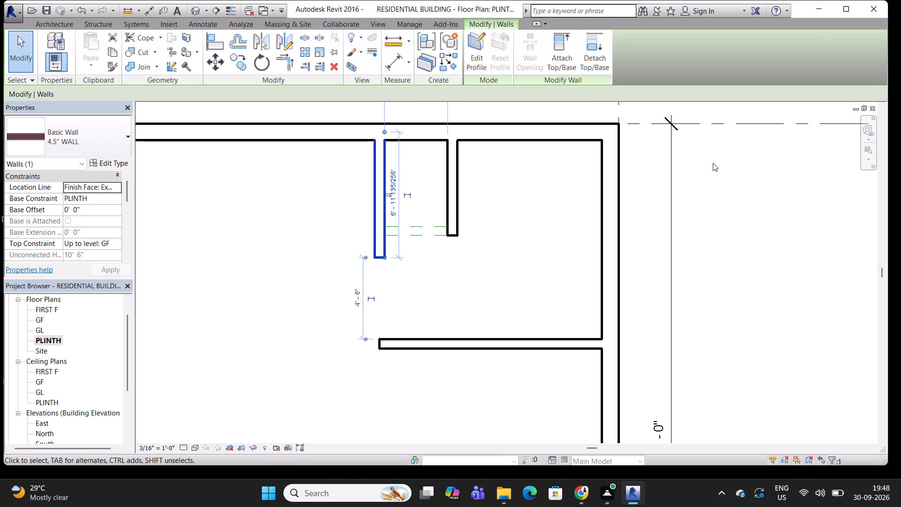
middle_drag(412, 198, 434, 274)
middle_drag(438, 259, 389, 182)
key(Escape)
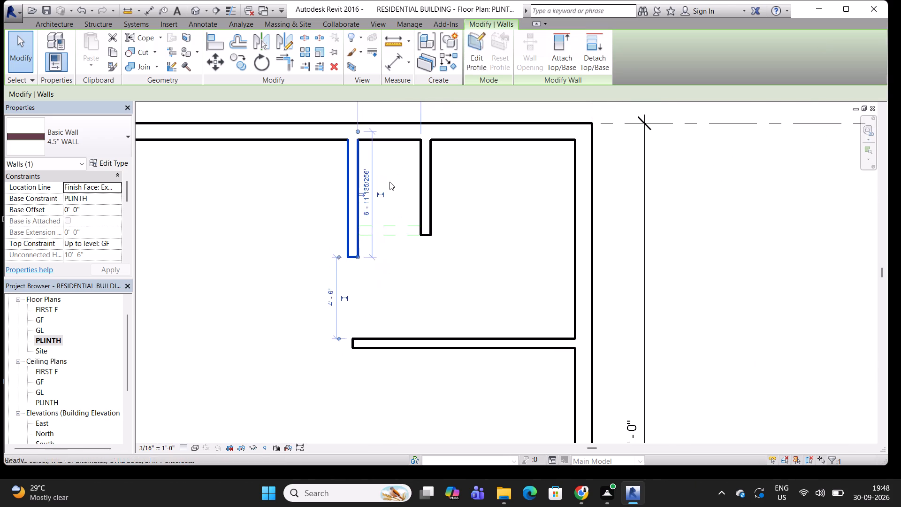
key(Escape)
key(Escape)
scroll(416, 175, down, 3)
middle_drag(451, 174, 474, 188)
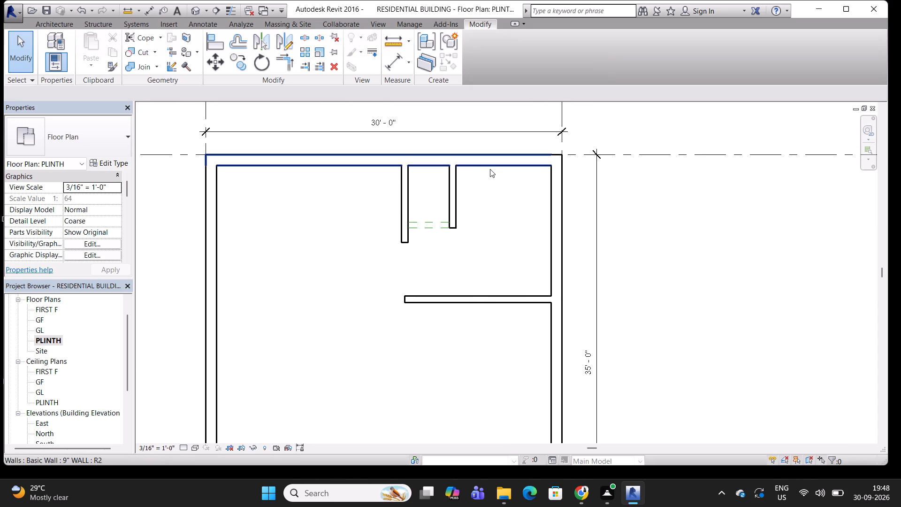
key(Escape)
key(Escape)
Save the project.
key(ctrl+s)
Offset a copy of the bottom 9" outer wall by 11' toward the inside of the building.
scroll(470, 169, down, 3)
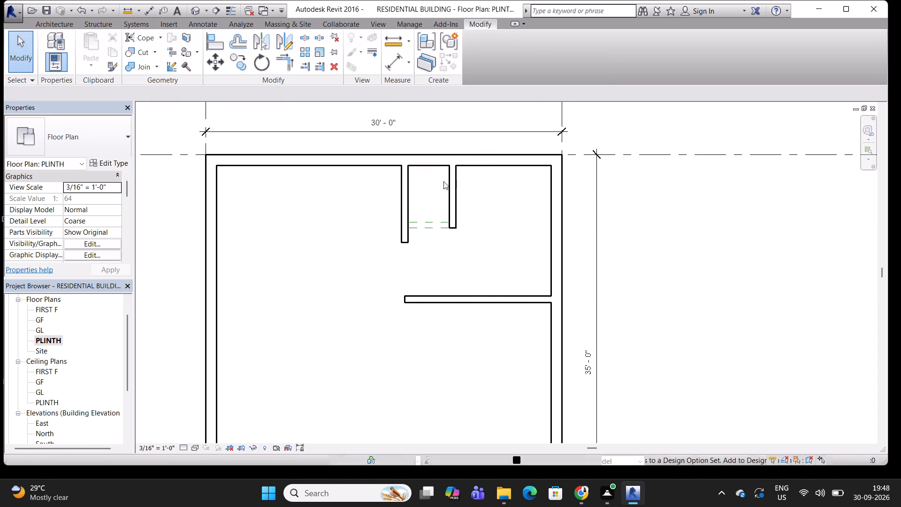
scroll(433, 158, down, 7)
middle_drag(412, 211, 407, 246)
scroll(421, 237, up, 2)
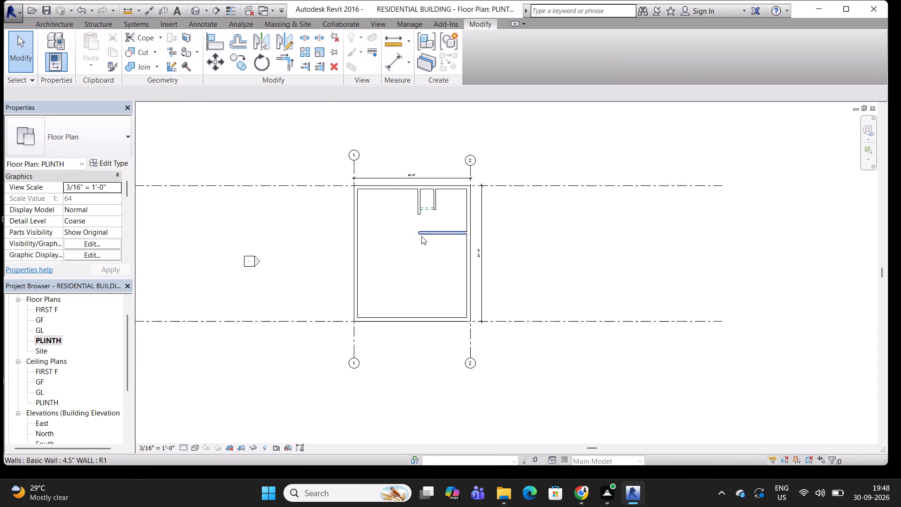
scroll(421, 236, up, 2)
middle_drag(451, 247, 438, 206)
middle_drag(437, 200, 443, 223)
scroll(437, 220, up, 2)
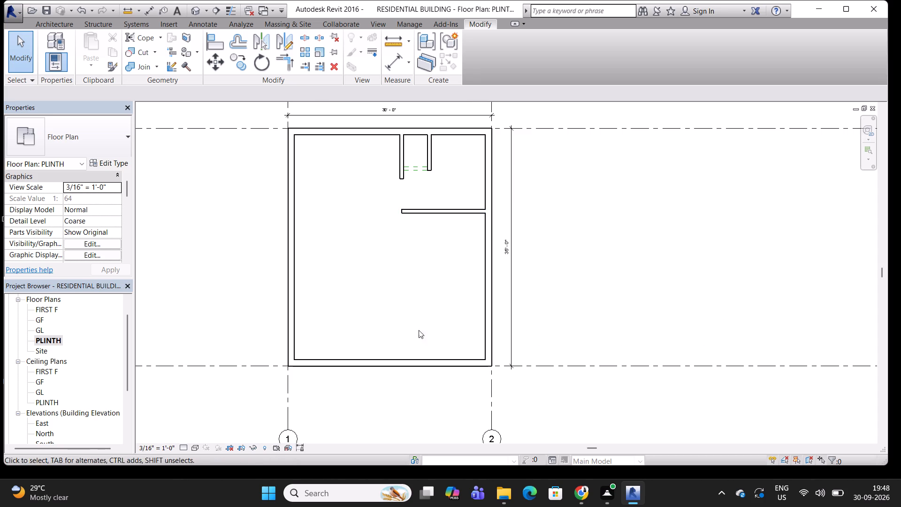
middle_drag(419, 333, 439, 299)
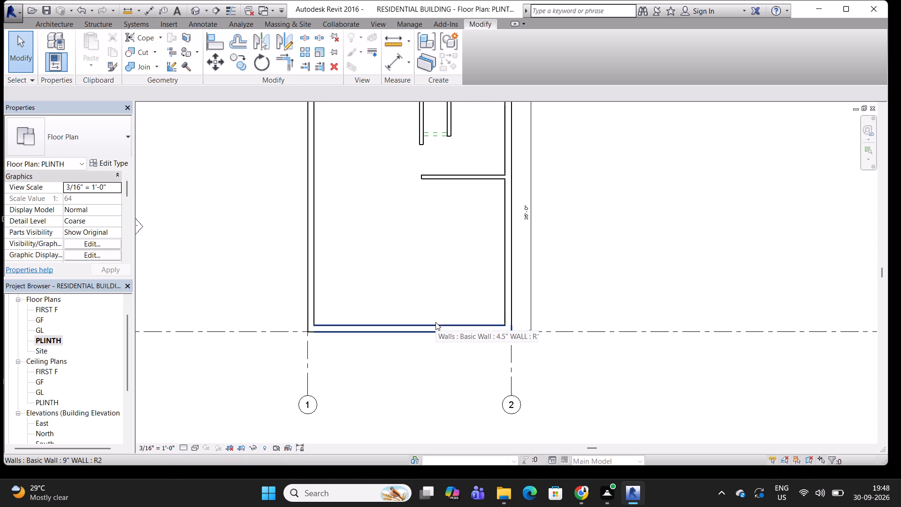
text(O)
key(space)
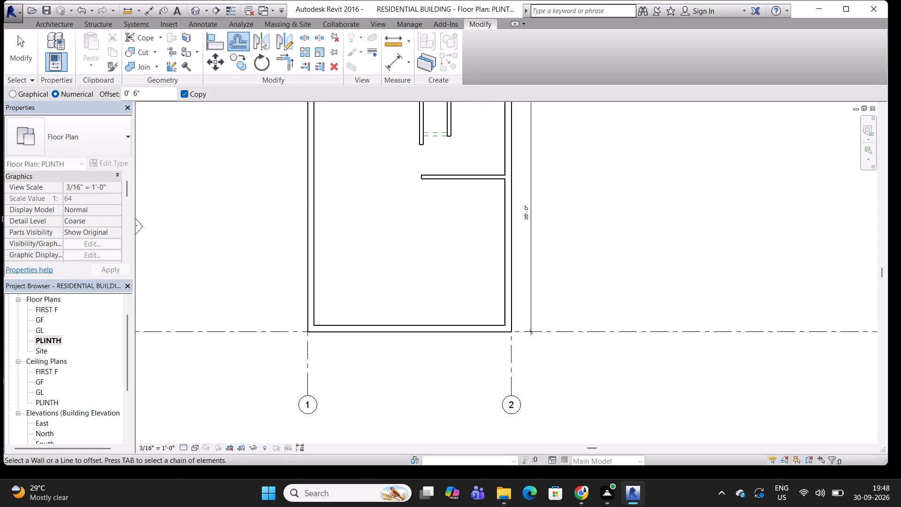
drag(157, 92, 123, 92)
text(11')
key(Return)
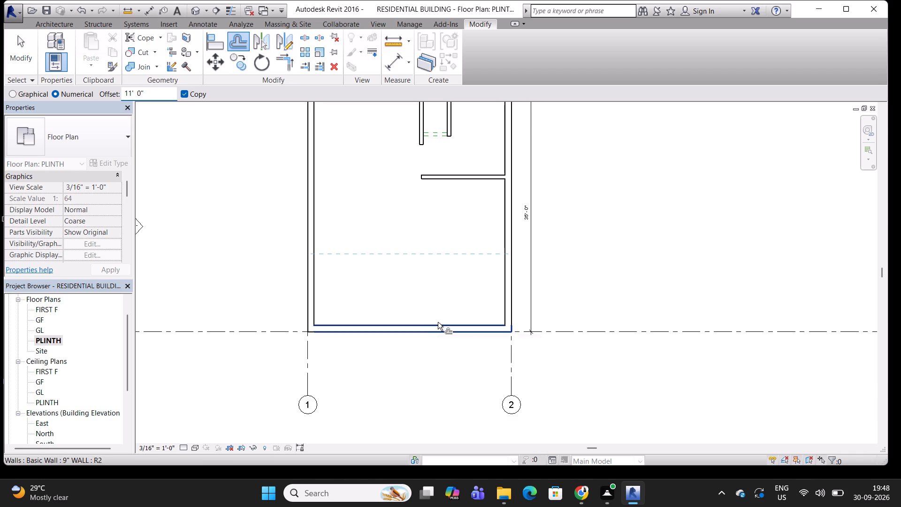
click(438, 322)
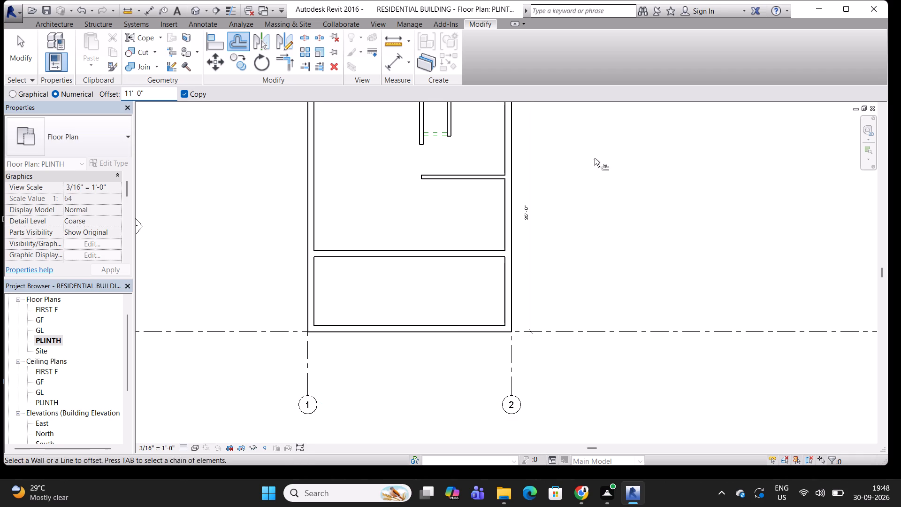
key(Escape)
Change the offset horizontal wall's type to 4.5" WALL.
click(429, 254)
click(109, 139)
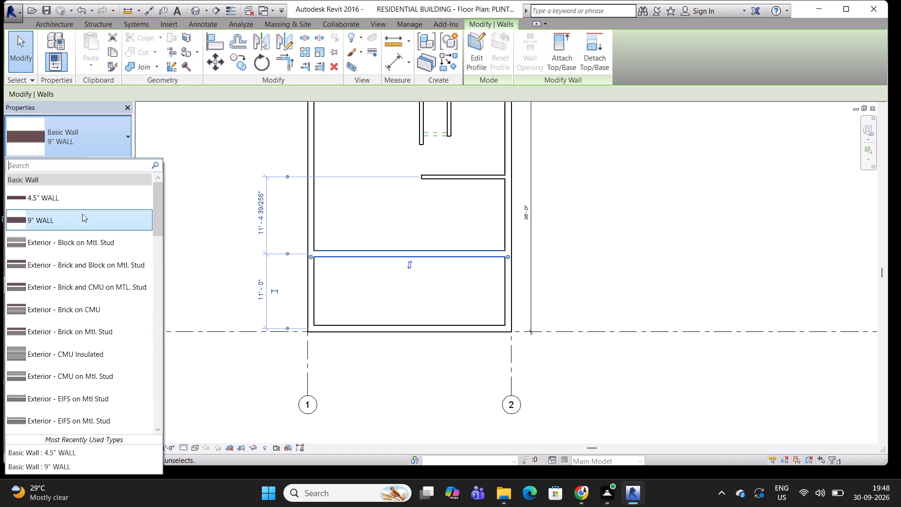
click(55, 205)
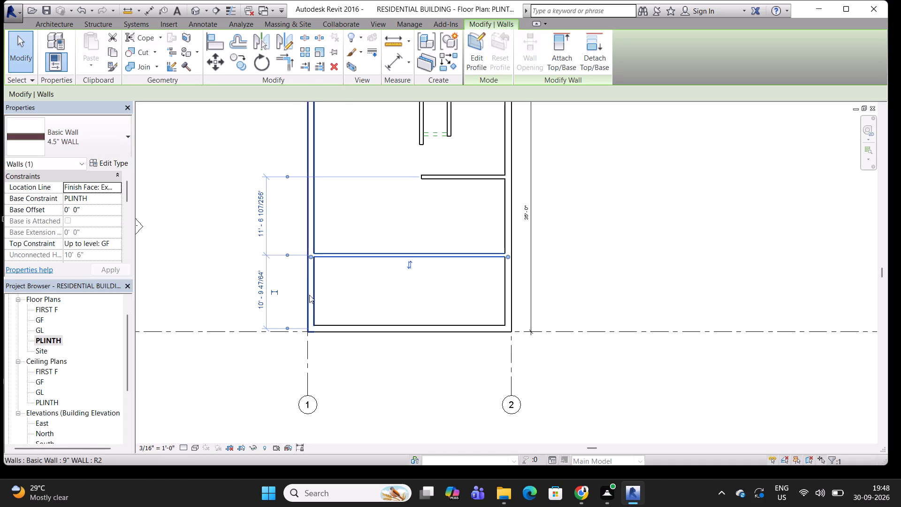
Set the clear distance between the new 4.5" wall's lower face and the bottom outer wall's inner face to 11'.
scroll(290, 275, up, 4)
double_click(286, 368)
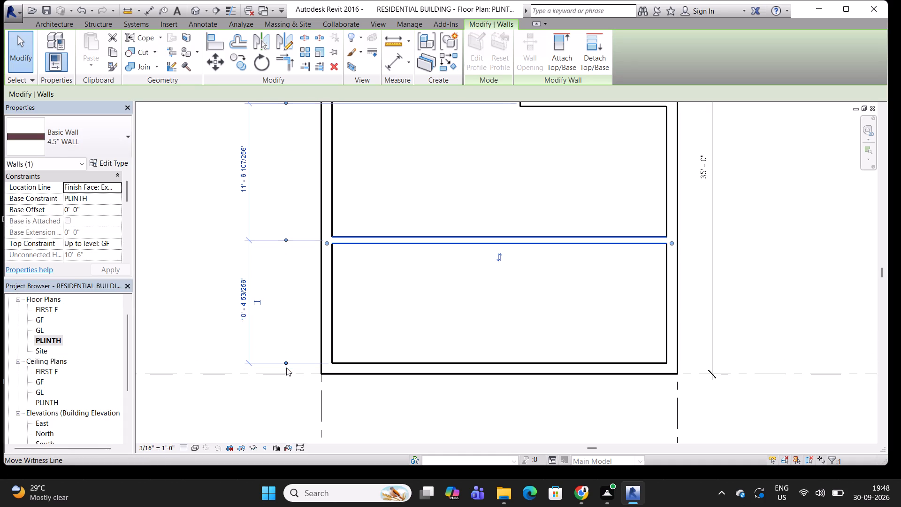
double_click(286, 242)
click(245, 298)
text(11')
key(Return)
middle_drag(537, 227, 445, 229)
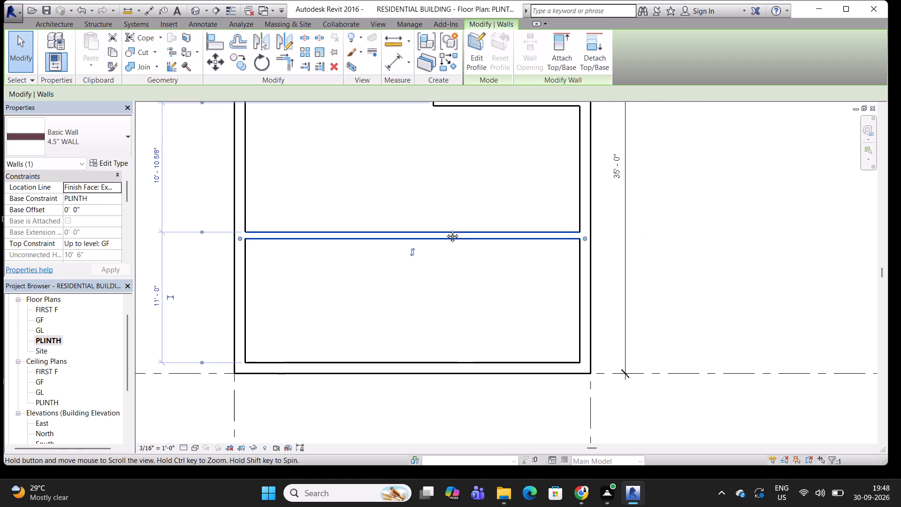
middle_drag(445, 229, 442, 235)
middle_drag(423, 248, 389, 214)
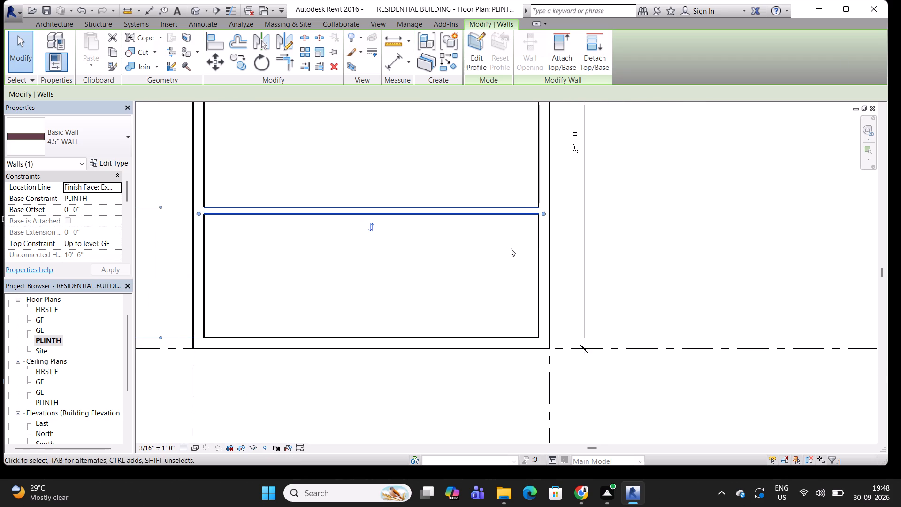
key(Escape)
Offset a copy of the 9" outer wall on grid 2 by 11' toward the inside of the building.
click(544, 252)
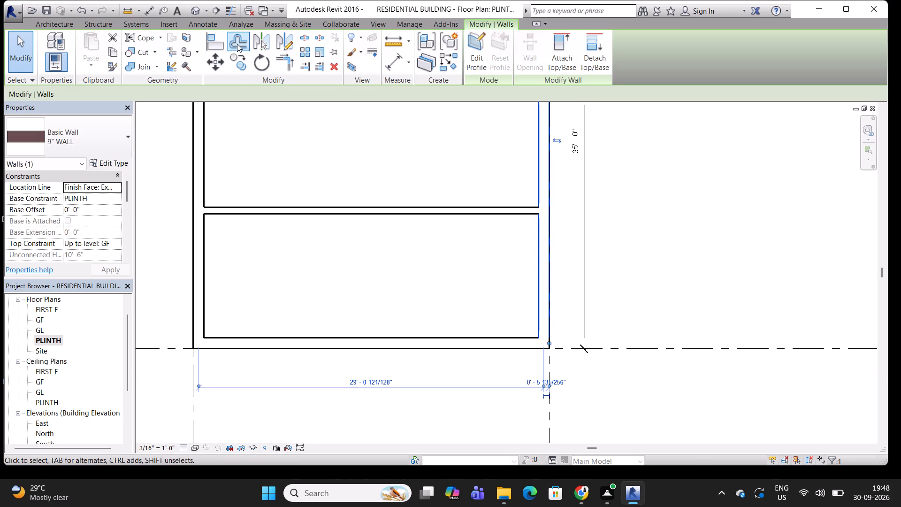
click(243, 63)
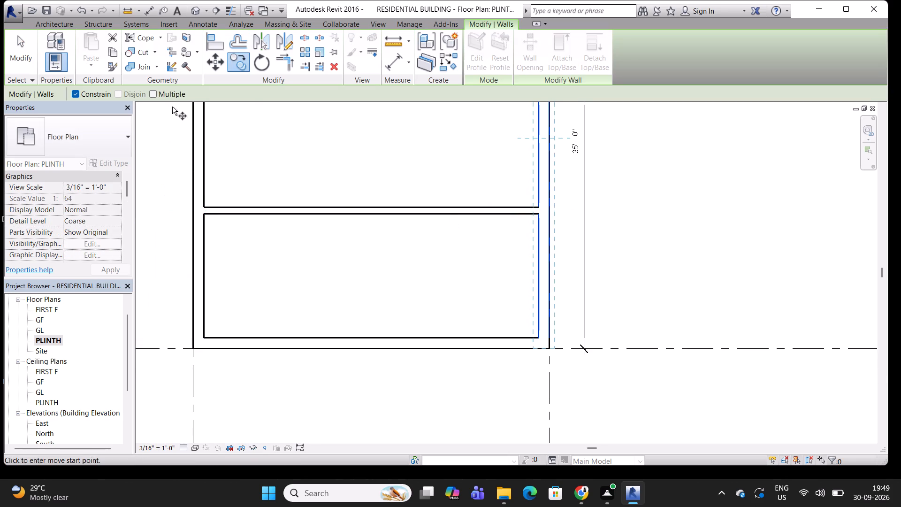
click(247, 47)
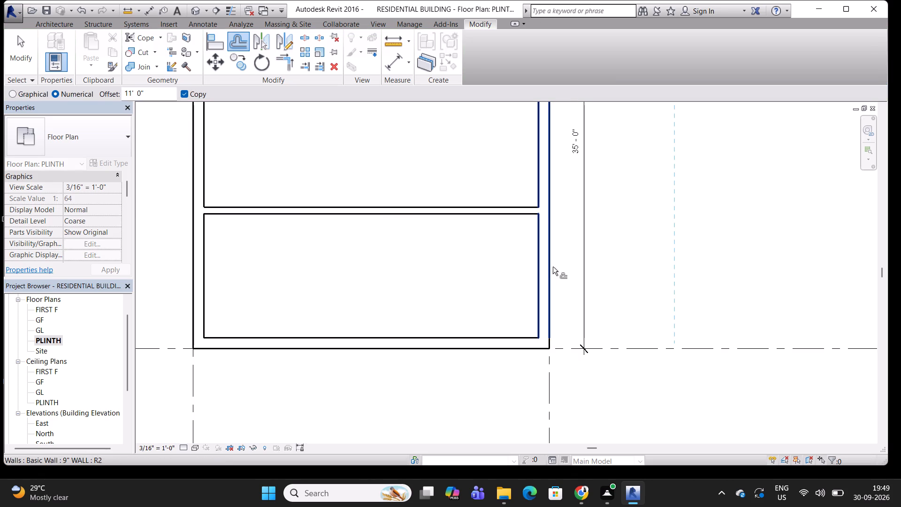
click(541, 268)
key(Escape)
Change the offset vertical wall's type to 4.5" WALL.
click(408, 253)
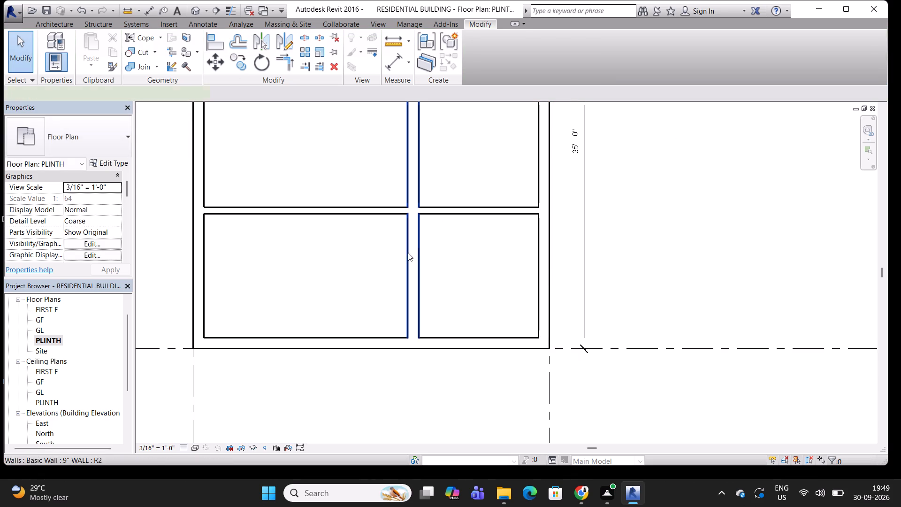
click(104, 137)
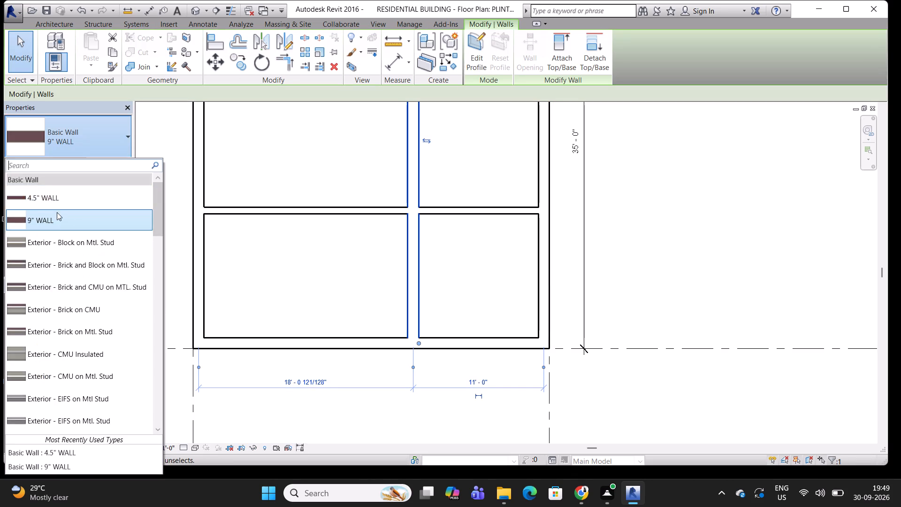
click(56, 202)
middle_drag(449, 259, 391, 229)
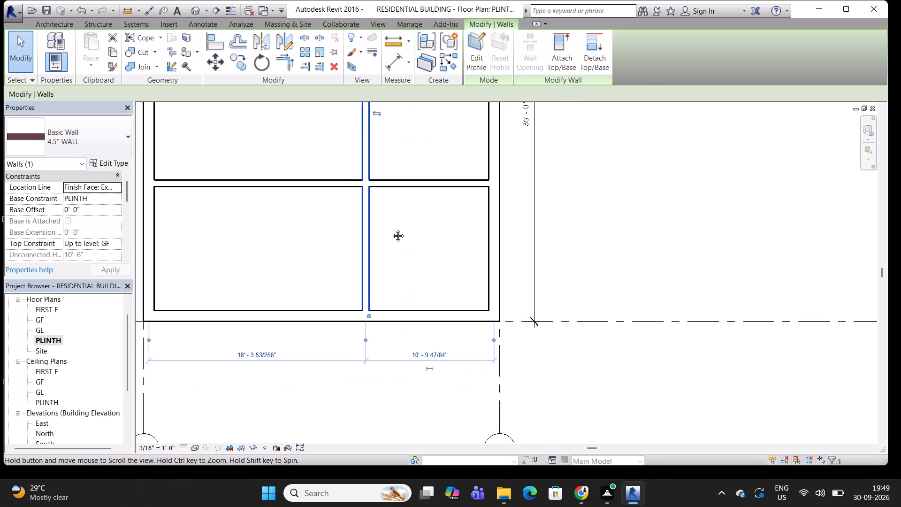
middle_drag(391, 229, 386, 227)
key(space)
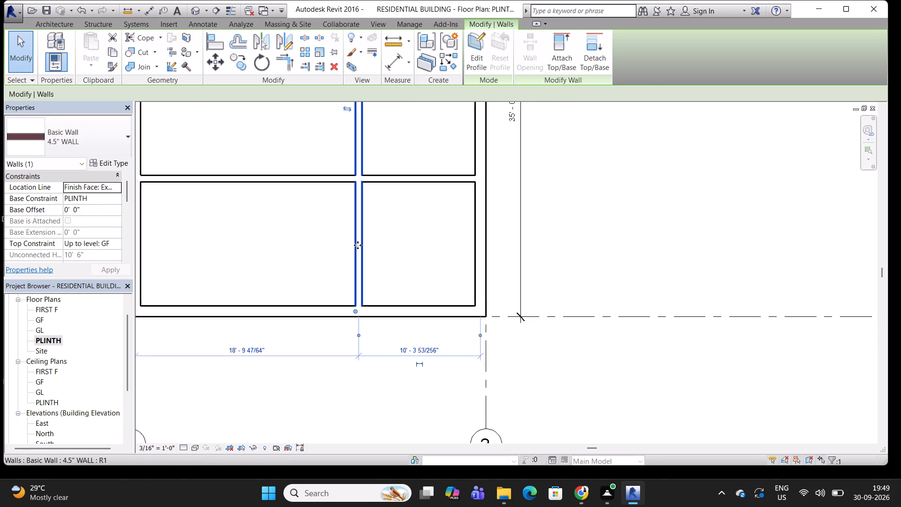
key(space)
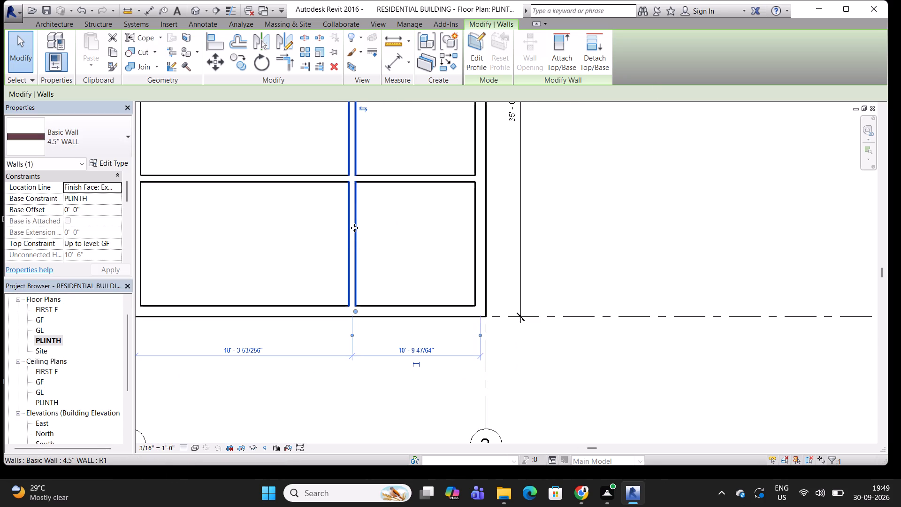
Set the clear distance between the new vertical 4.5" wall's face and the grid 2 outer wall's inner face to 11'.
double_click(354, 334)
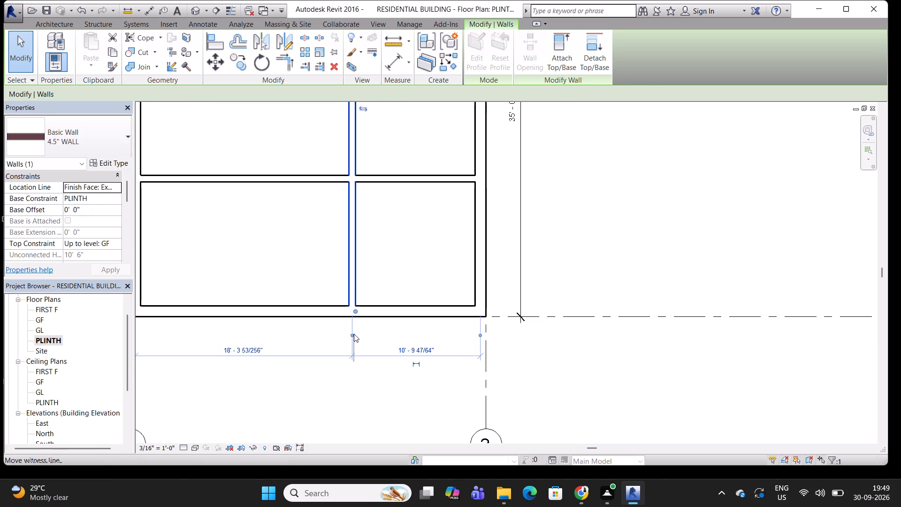
double_click(352, 336)
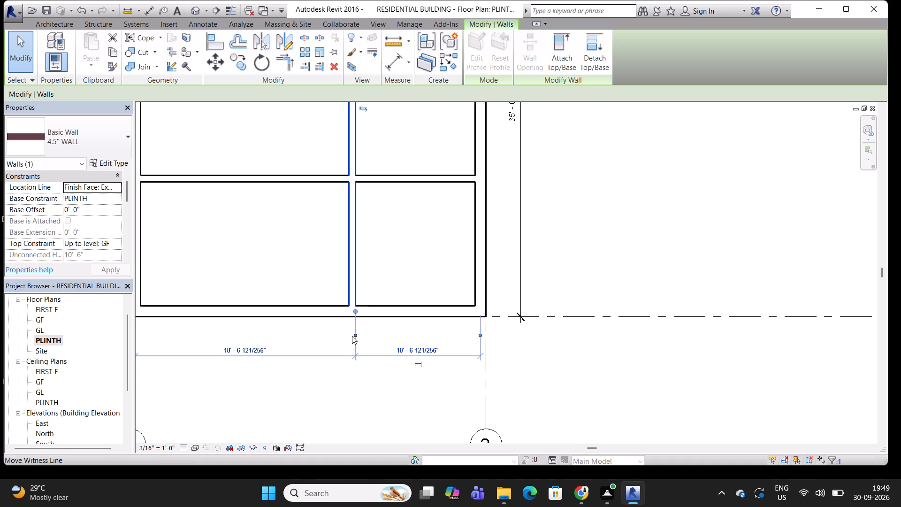
double_click(479, 337)
click(414, 350)
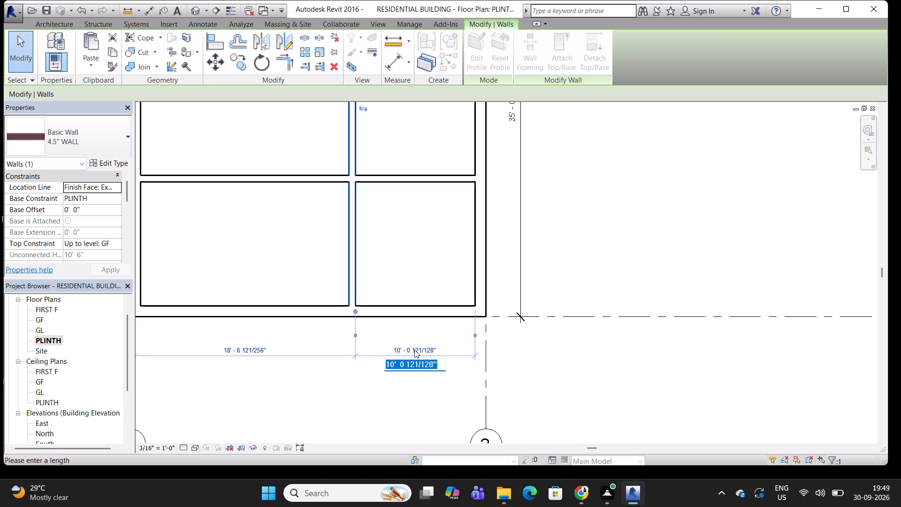
text(11)
key(Return)
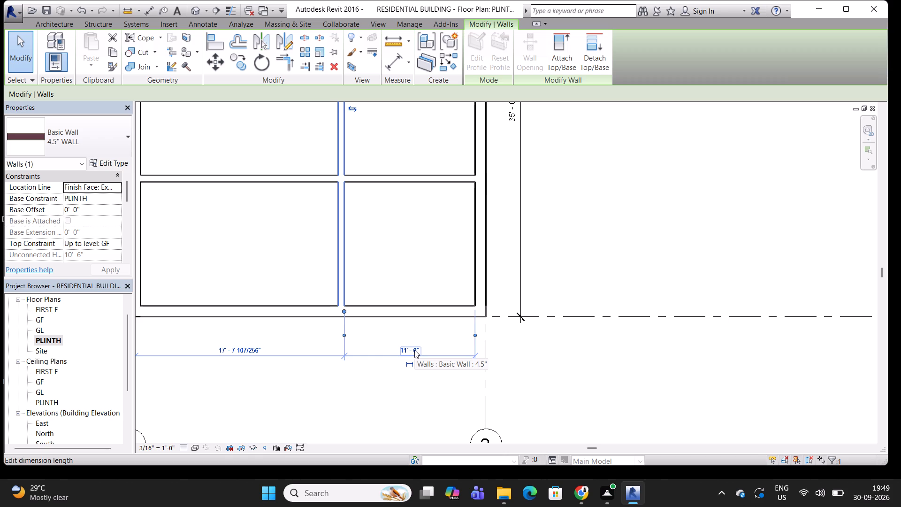
key(Return)
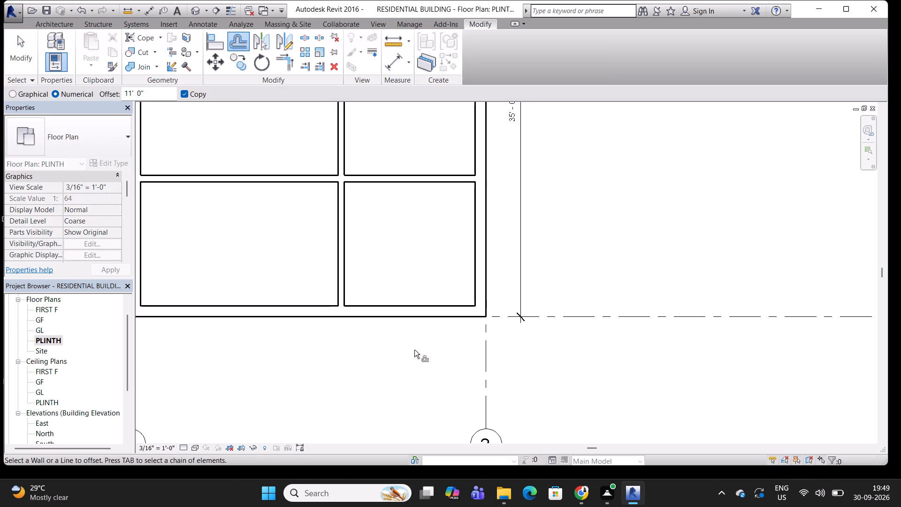
key(Escape)
click(344, 218)
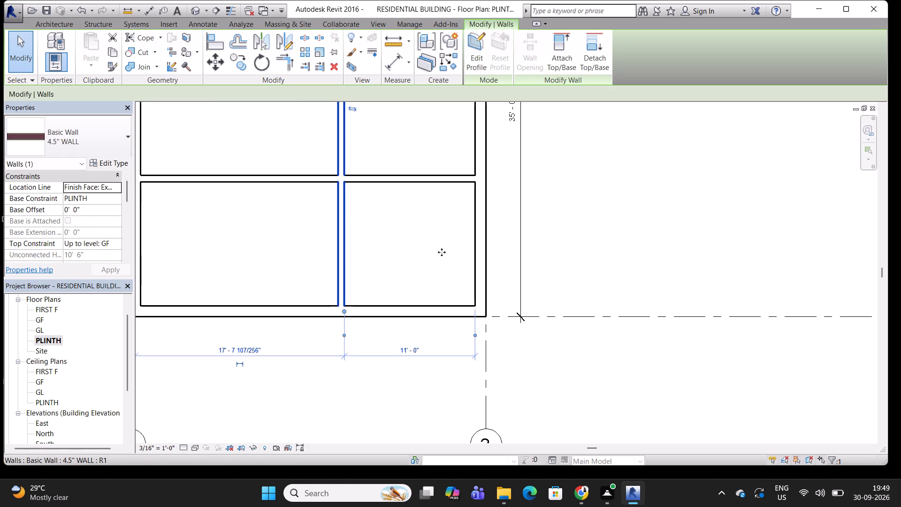
middle_drag(389, 226, 444, 283)
key(Escape)
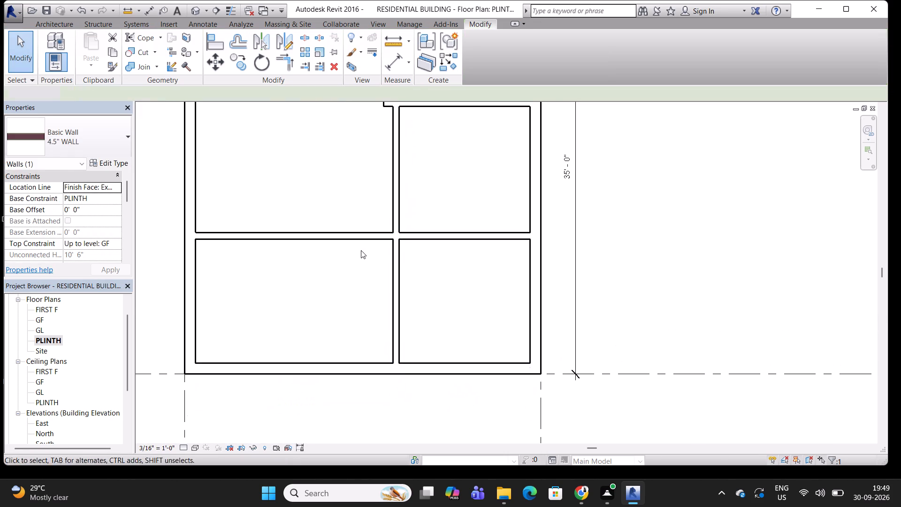
key(Escape)
key(Escape)
key(Escape)
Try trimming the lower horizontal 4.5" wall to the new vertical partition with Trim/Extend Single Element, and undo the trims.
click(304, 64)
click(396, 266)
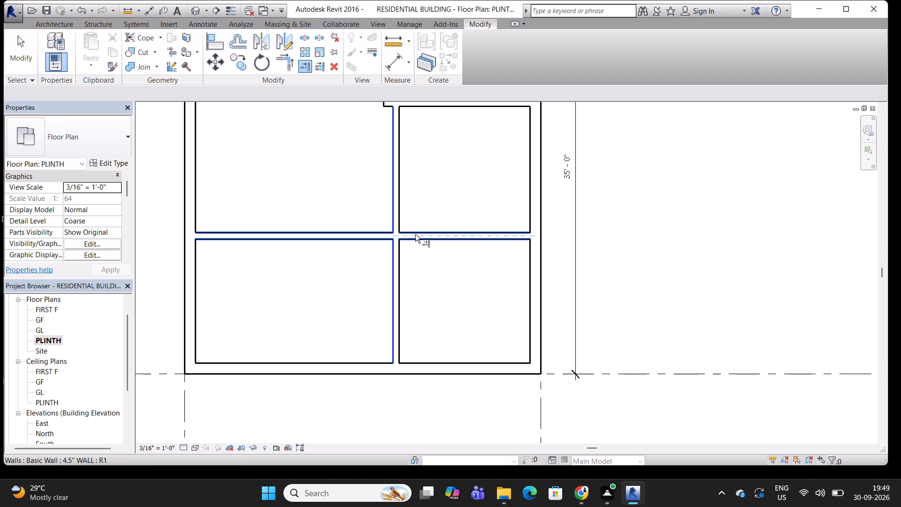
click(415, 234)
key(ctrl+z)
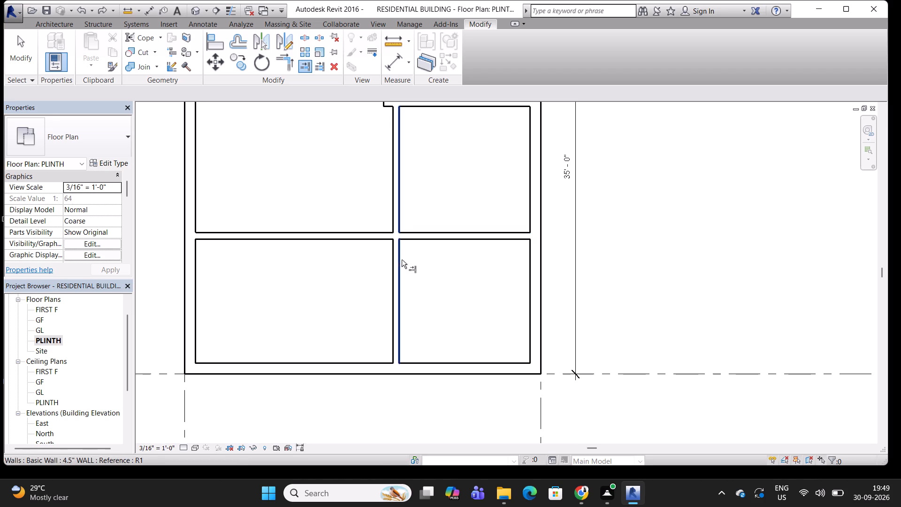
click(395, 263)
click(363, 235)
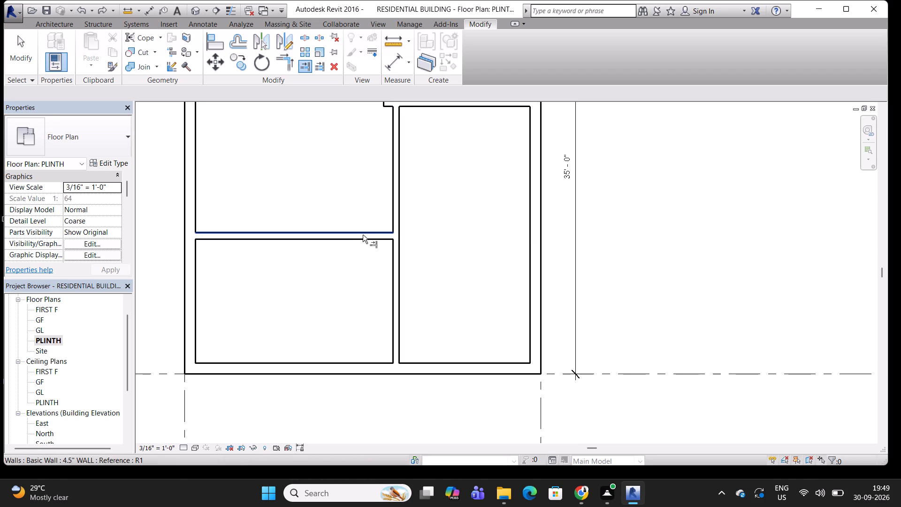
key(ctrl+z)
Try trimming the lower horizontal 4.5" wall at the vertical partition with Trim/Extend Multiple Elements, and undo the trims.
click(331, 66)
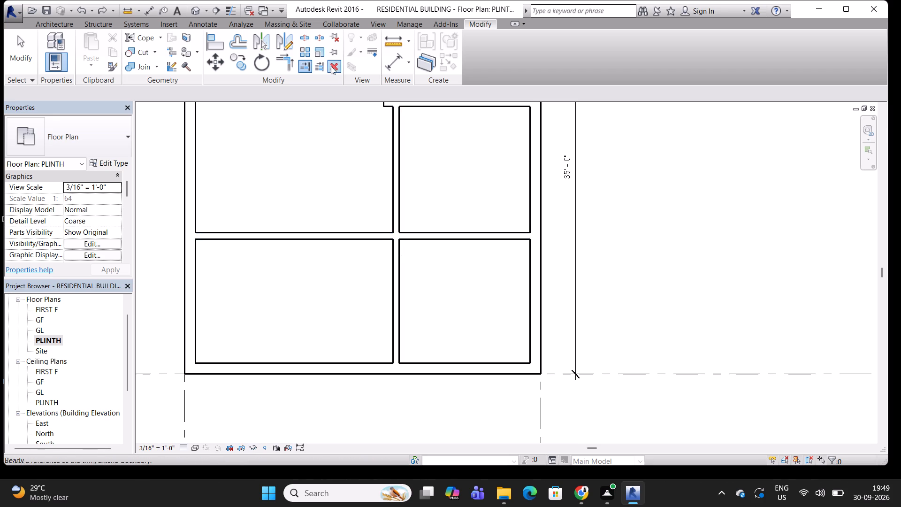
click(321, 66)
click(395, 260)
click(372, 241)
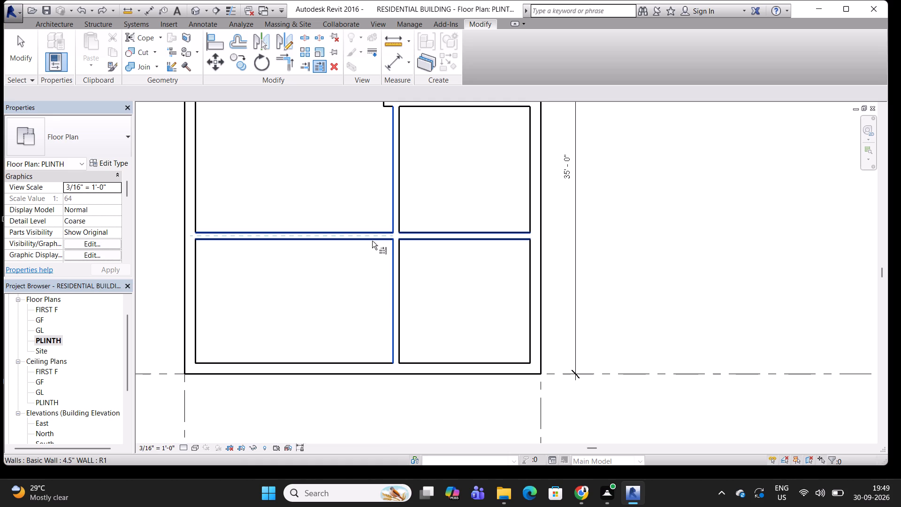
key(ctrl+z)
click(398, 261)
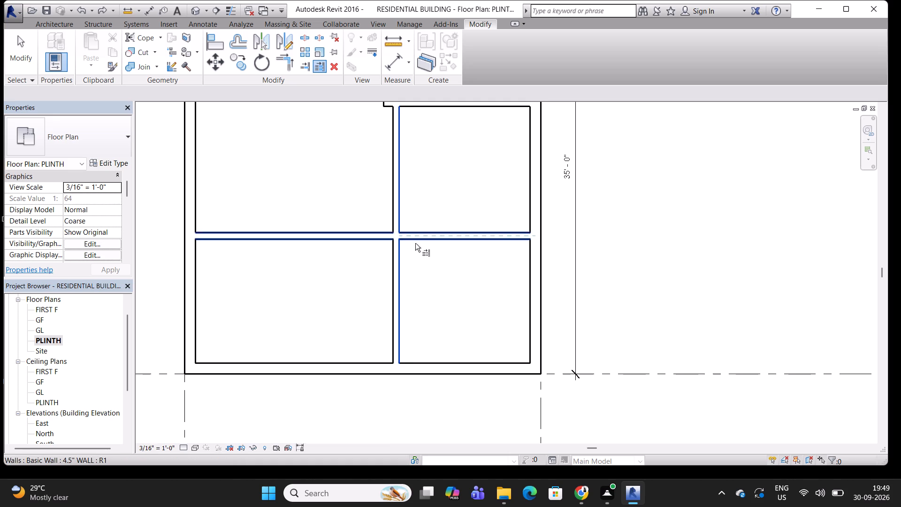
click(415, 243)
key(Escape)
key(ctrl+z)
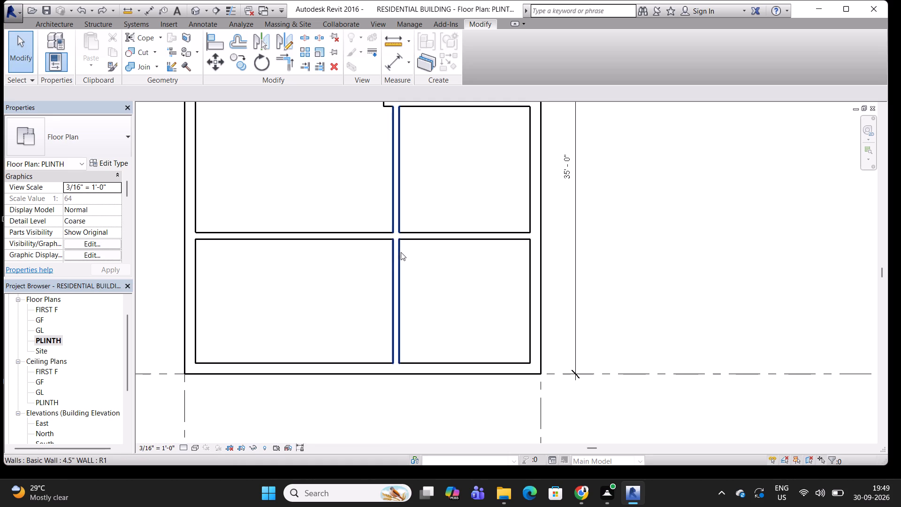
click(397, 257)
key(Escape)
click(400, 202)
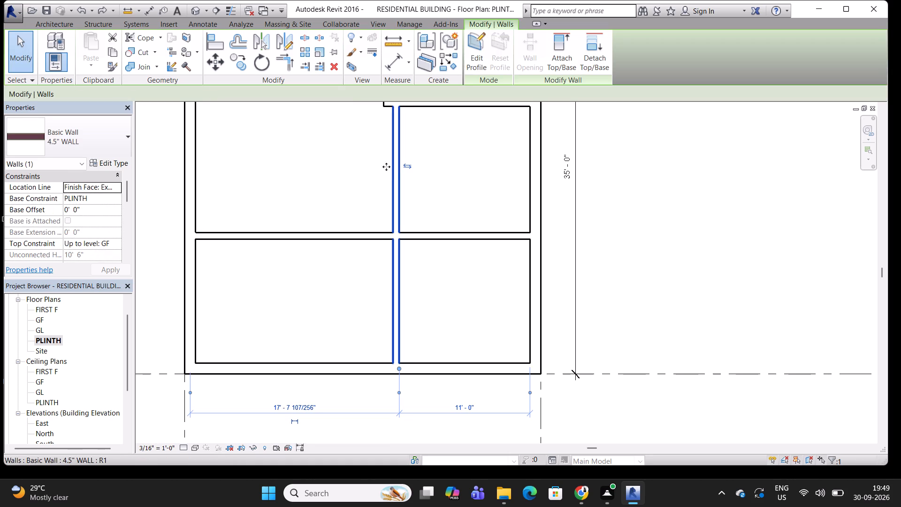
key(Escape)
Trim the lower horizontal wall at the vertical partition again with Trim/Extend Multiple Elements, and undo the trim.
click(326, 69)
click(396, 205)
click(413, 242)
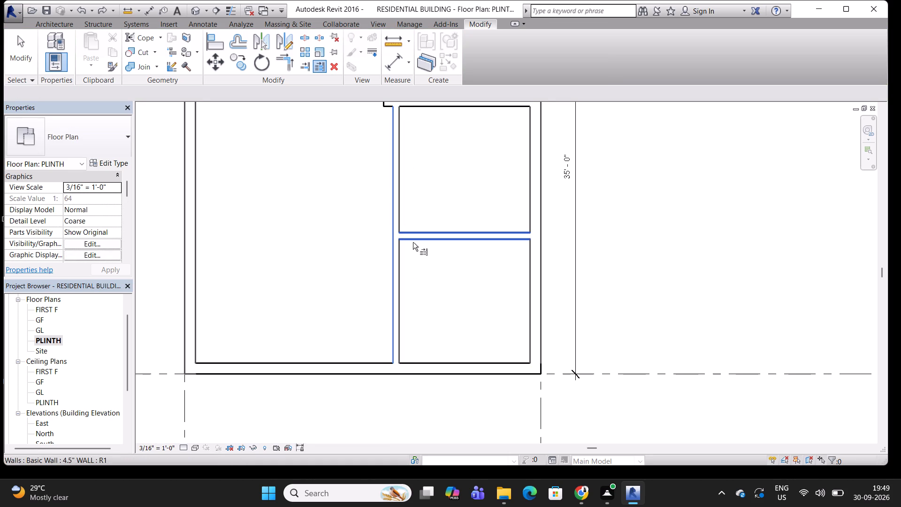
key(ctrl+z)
Trim the lower horizontal 4.5" wall to the vertical partition with Trim/Extend Single Element, keeping the segment toward grid 2.
scroll(423, 148, down, 3)
middle_drag(425, 141, 404, 253)
middle_drag(404, 255, 405, 193)
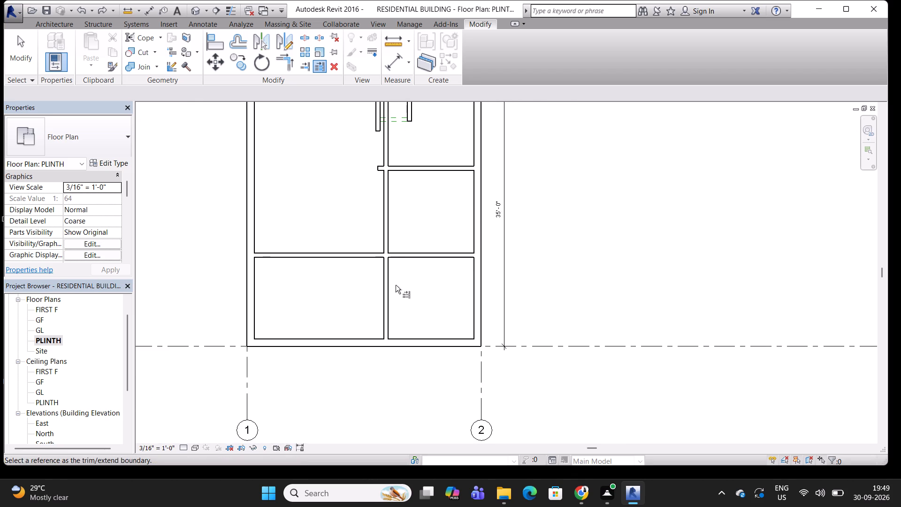
click(286, 57)
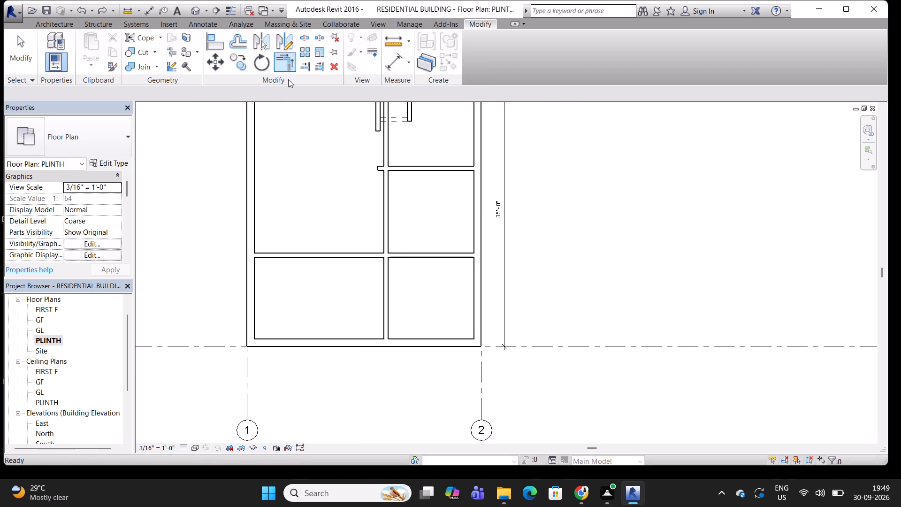
click(309, 69)
click(387, 295)
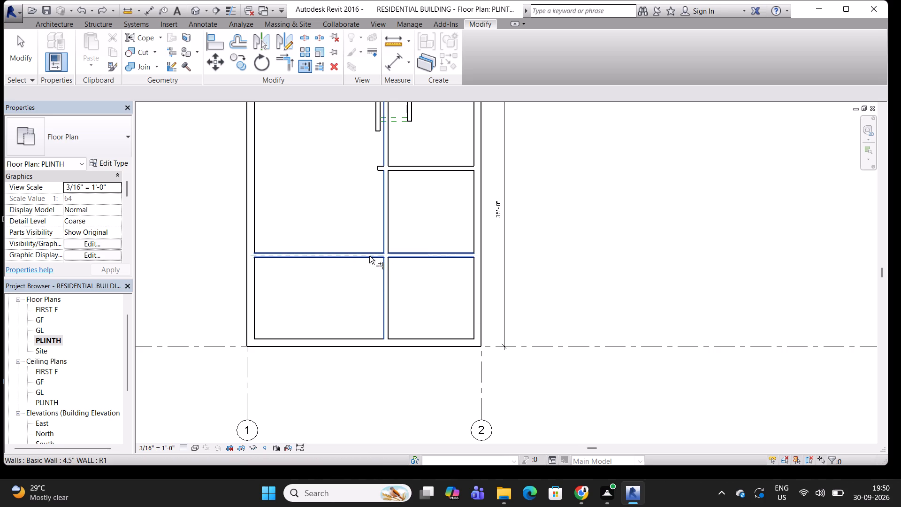
click(393, 253)
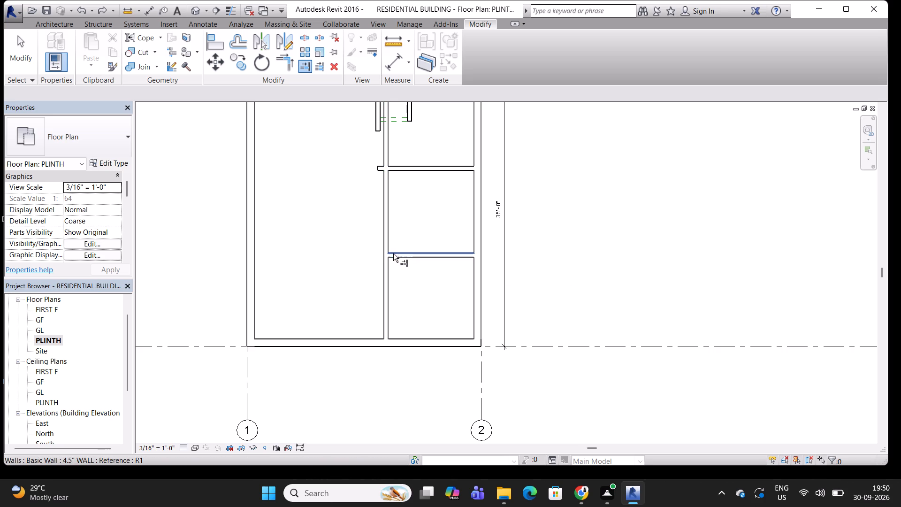
middle_drag(394, 254, 416, 261)
key(Escape)
key(Escape)
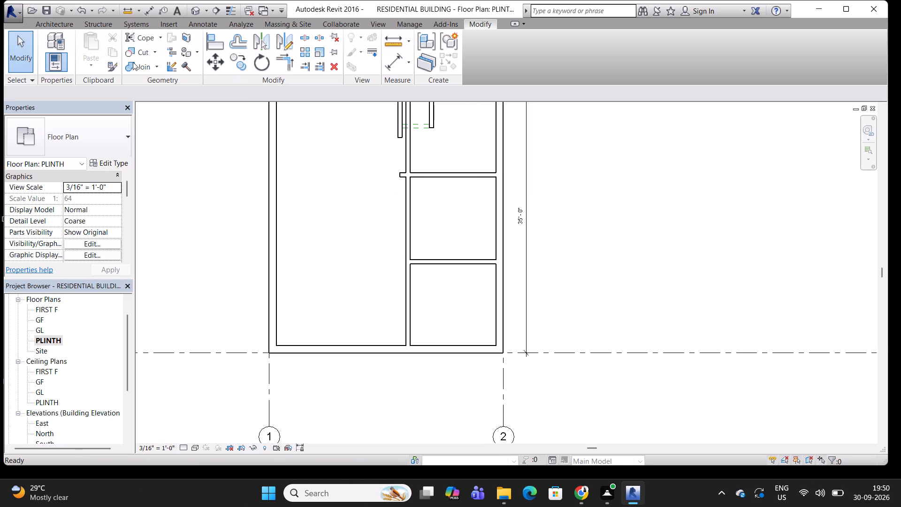
key(Escape)
Examine the long vertical 4.5" partition and its junctions with the horizontal walls along the building's full depth.
click(49, 22)
middle_drag(452, 262, 465, 263)
middle_drag(429, 167, 408, 216)
scroll(407, 217, up, 3)
scroll(406, 214, down, 1)
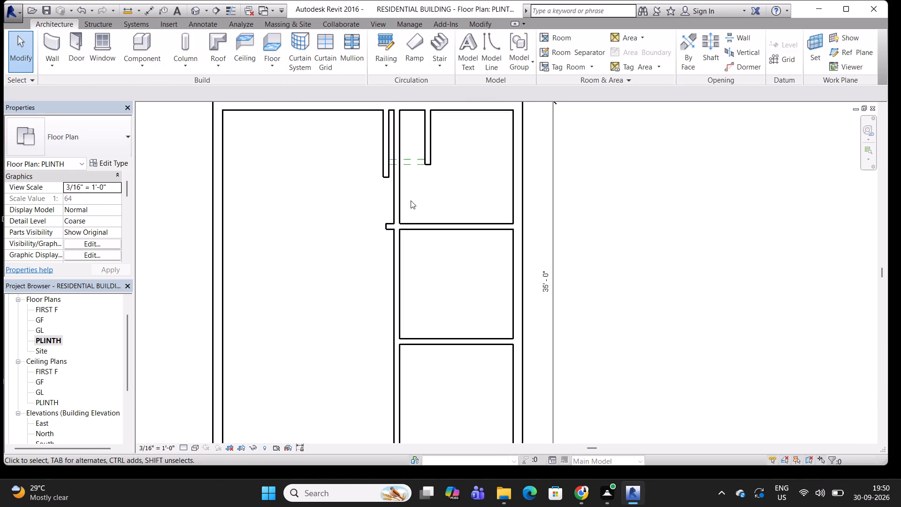
scroll(411, 200, down, 2)
middle_drag(411, 199, 437, 192)
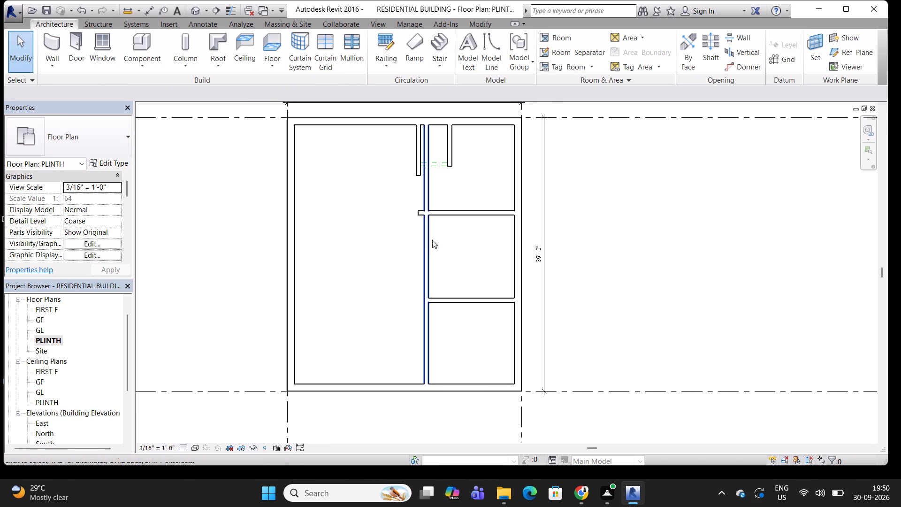
click(426, 241)
scroll(418, 113, up, 4)
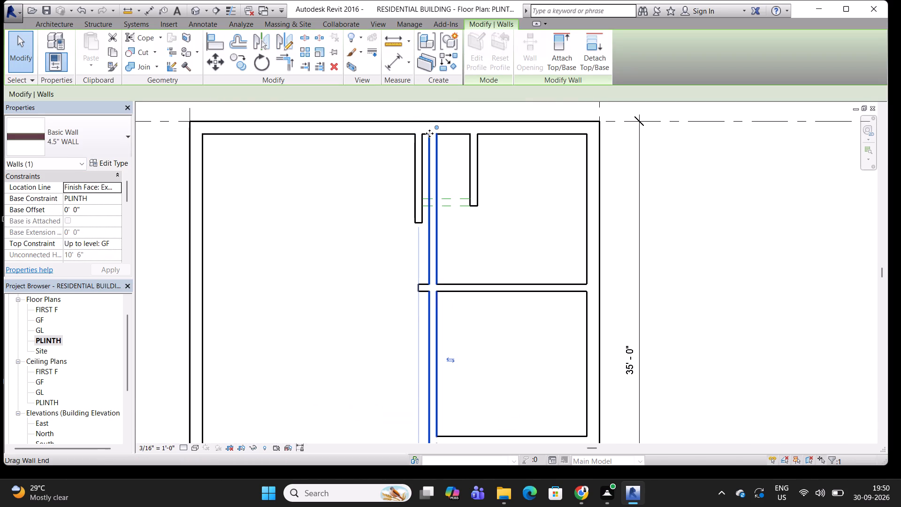
scroll(435, 176, down, 3)
middle_drag(447, 225, 438, 184)
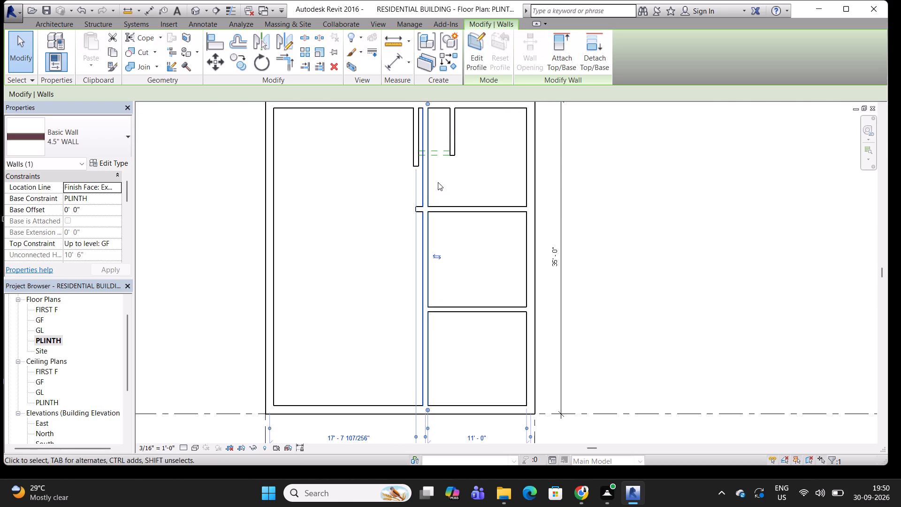
middle_drag(421, 272, 410, 217)
middle_drag(425, 256, 425, 314)
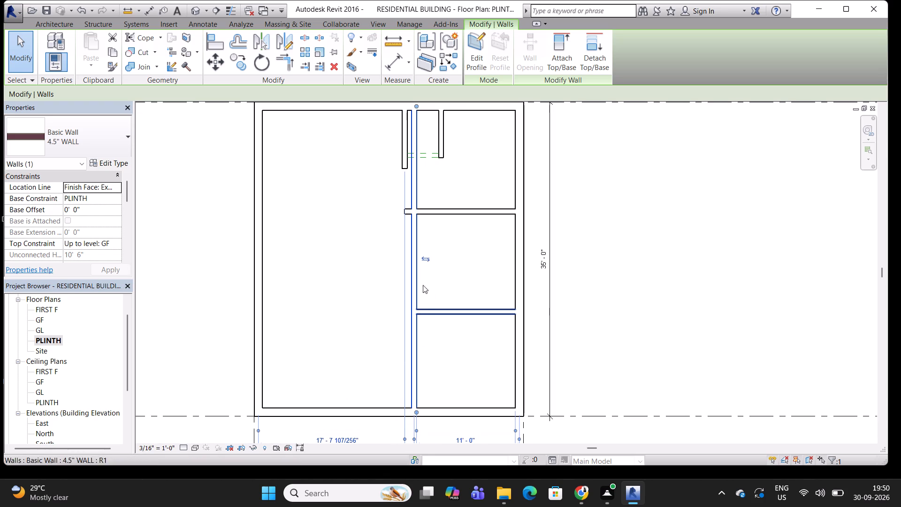
Join the vertical 4.5" partition and the lower horizontal wall at a corner with Trim/Extend to Corner, keeping the partition's lower segment.
key(Escape)
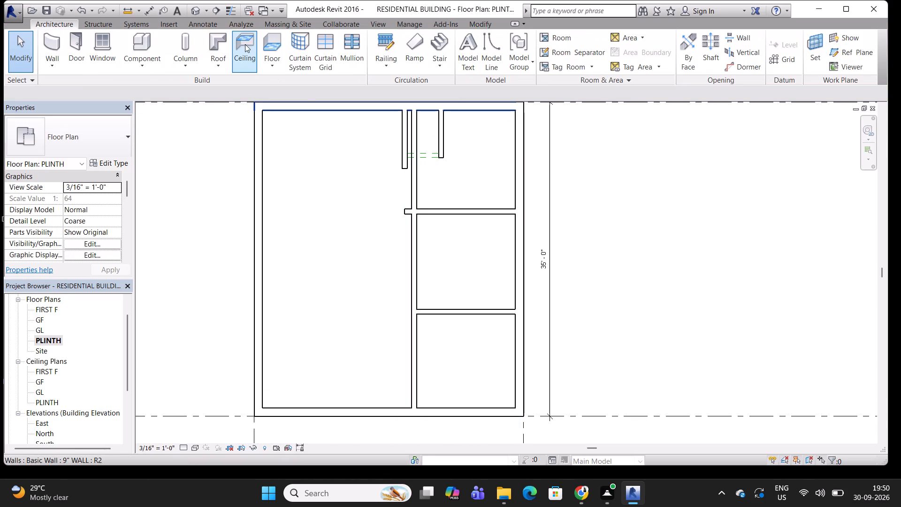
click(478, 23)
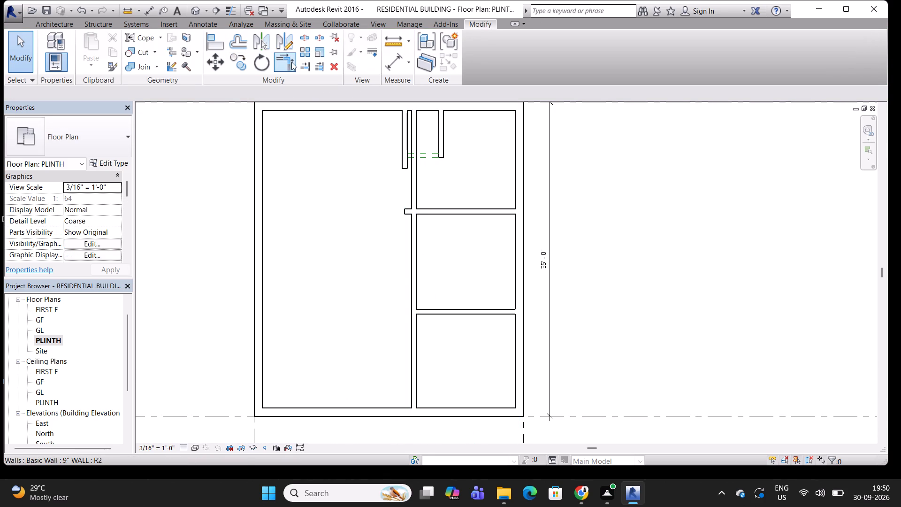
click(291, 62)
click(414, 330)
click(438, 310)
middle_drag(442, 274, 402, 238)
key(Escape)
click(377, 302)
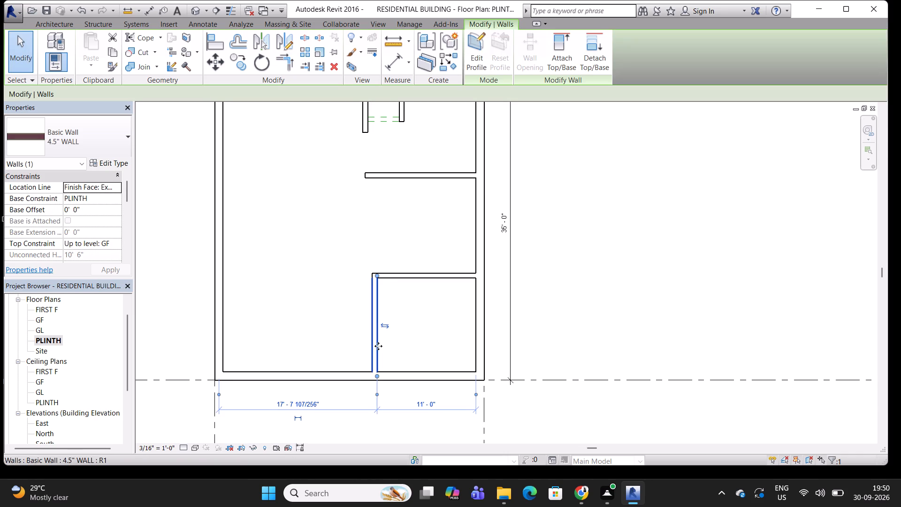
middle_drag(378, 284, 382, 323)
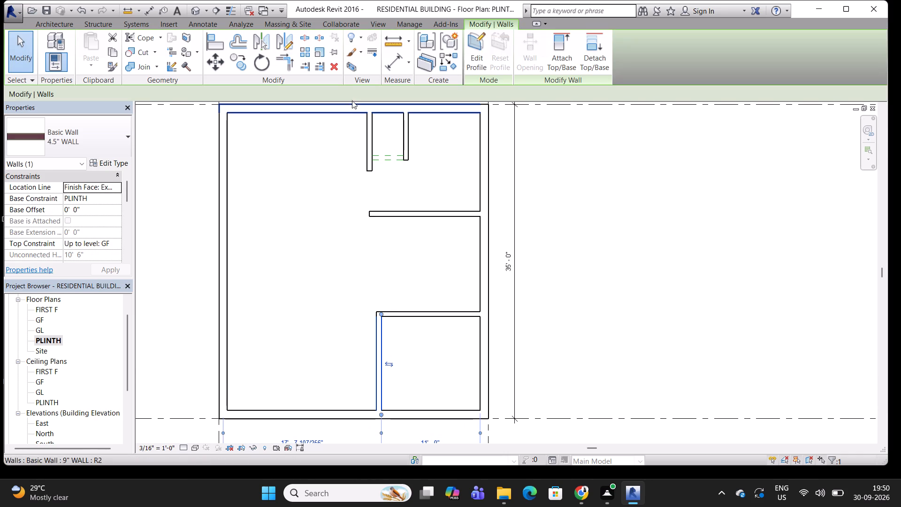
key(Escape)
key(Escape)
Draw a vertical reference plane from the lower end of the upper 4.5" partition stub nearest grid 1 down past the lower outer wall.
key(r)
key(p)
key(space)
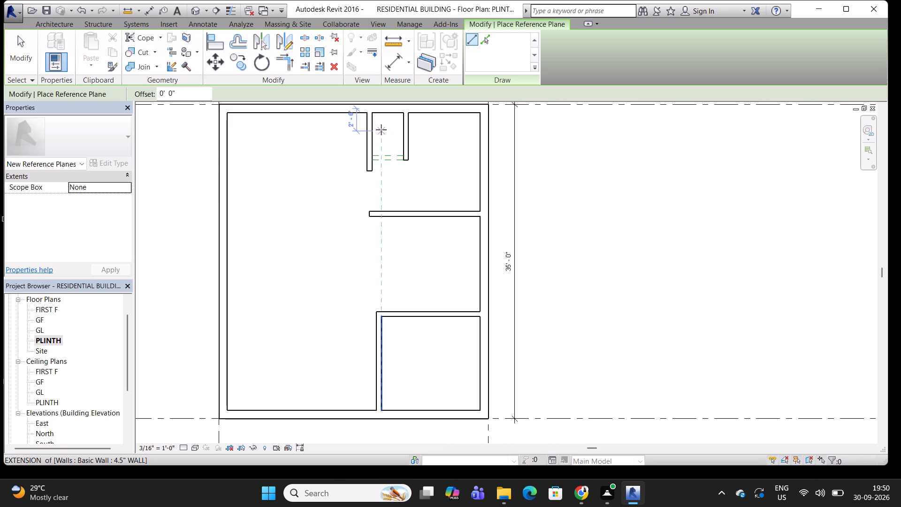
middle_drag(403, 137, 426, 142)
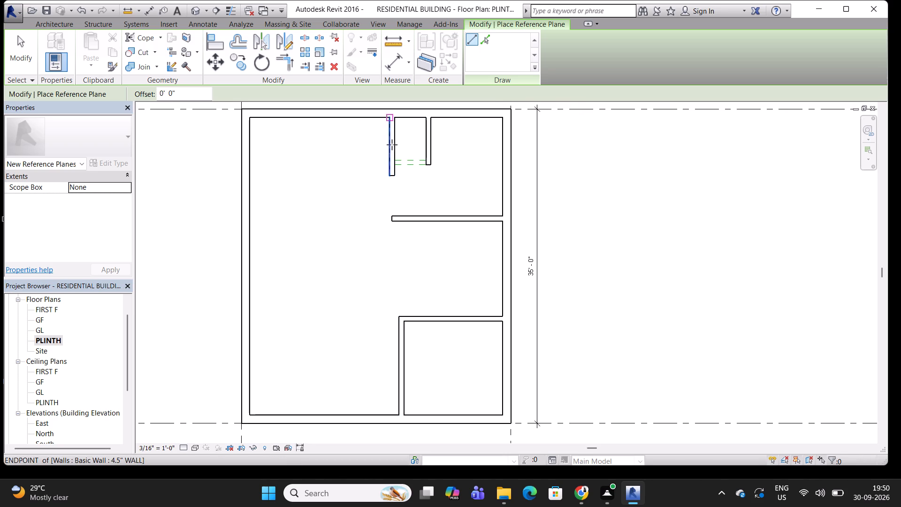
click(393, 176)
middle_drag(384, 277, 392, 176)
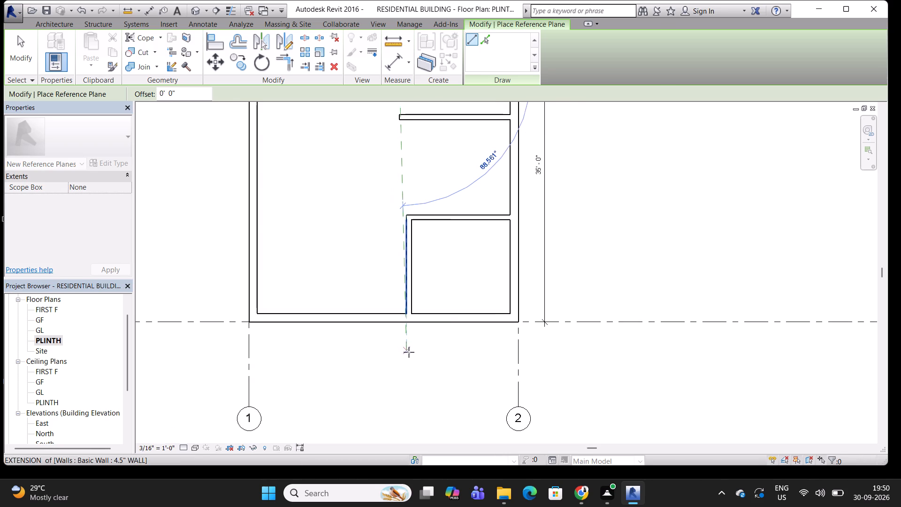
click(406, 360)
middle_drag(426, 214, 424, 237)
key(Escape)
key(Escape)
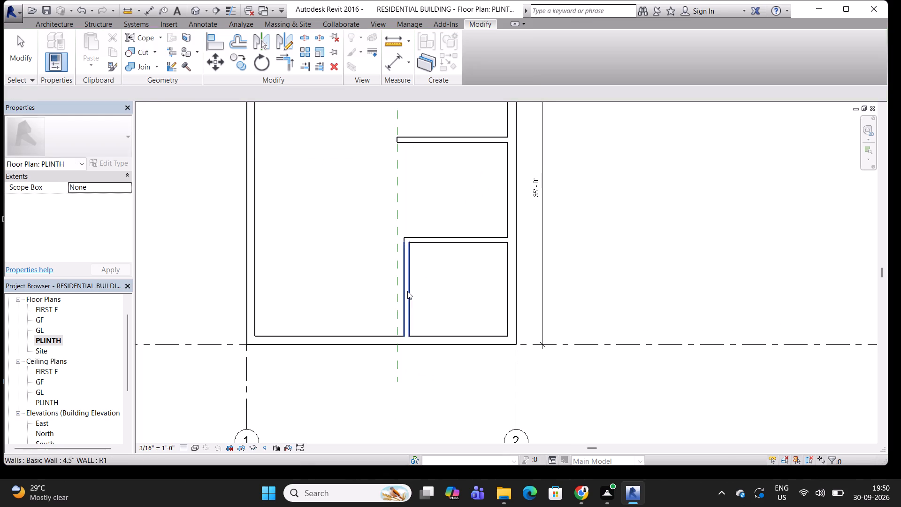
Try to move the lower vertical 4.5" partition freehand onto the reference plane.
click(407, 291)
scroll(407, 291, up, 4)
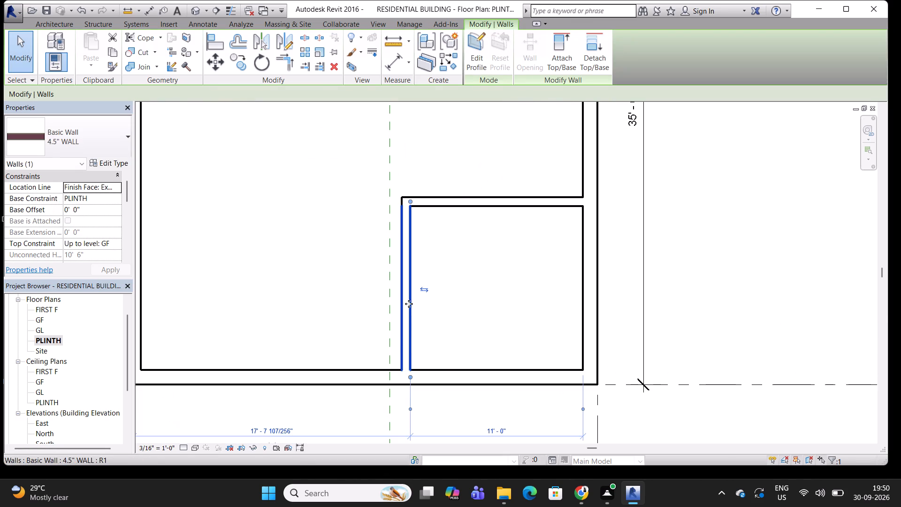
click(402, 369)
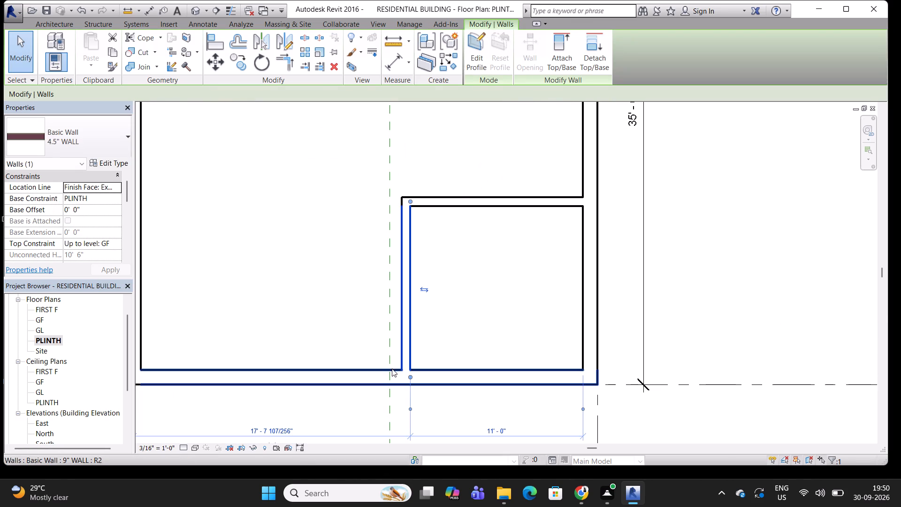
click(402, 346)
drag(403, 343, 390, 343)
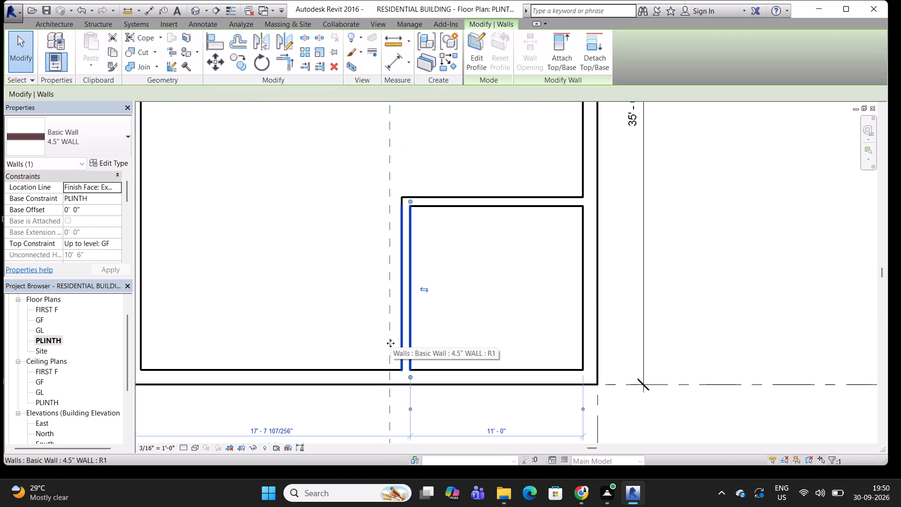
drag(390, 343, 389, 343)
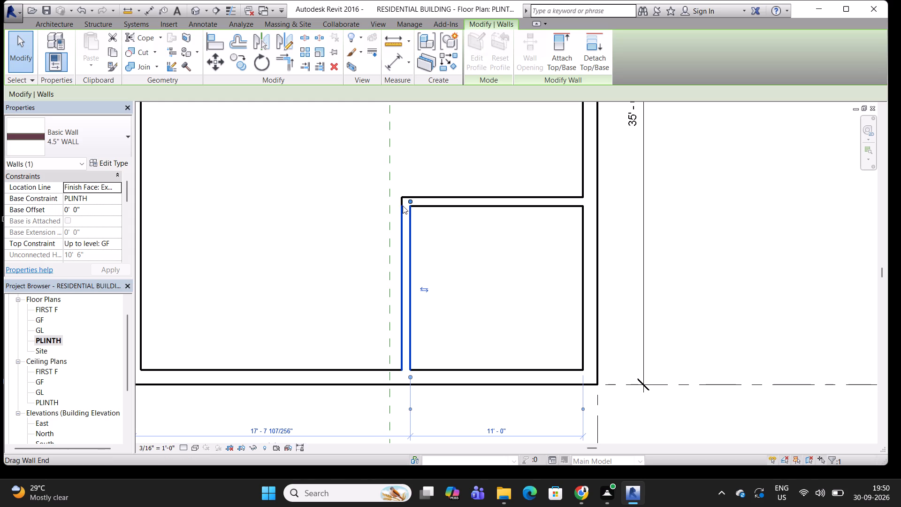
Align the grid 1-facing side of the lower vertical 4.5" partition with the vertical reference plane.
click(219, 38)
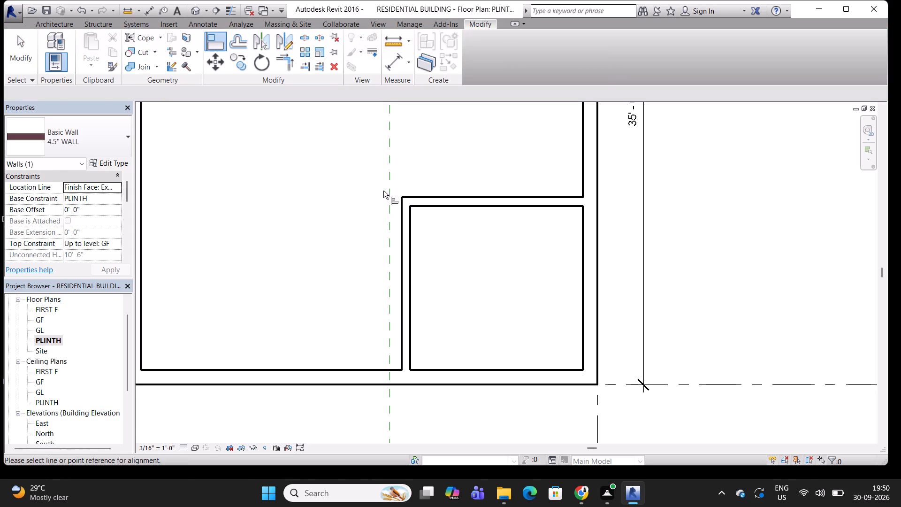
click(389, 191)
click(405, 224)
scroll(406, 224, down, 3)
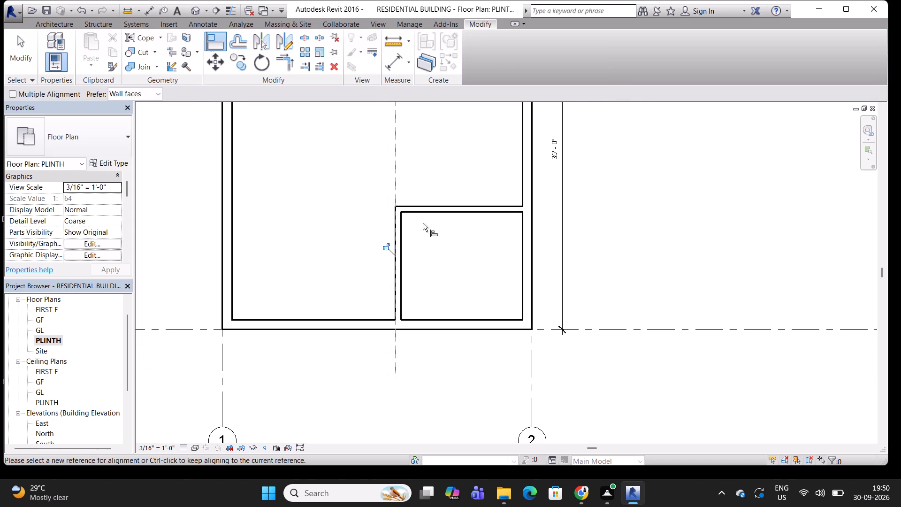
middle_drag(423, 223, 388, 388)
scroll(388, 388, down, 1)
middle_drag(390, 306, 384, 244)
key(Escape)
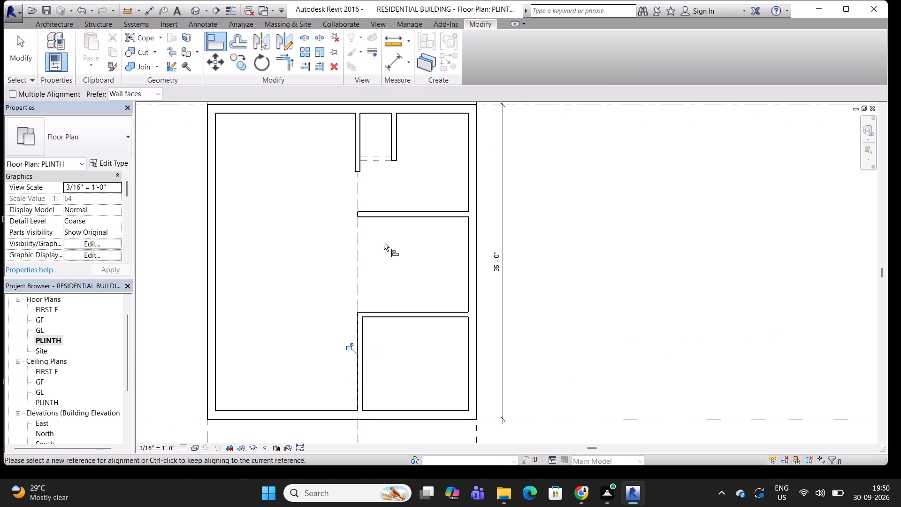
key(Escape)
key(Escape)
Delete the vertical reference plane used to align the partition.
click(358, 241)
key(Delete)
Measure the clear width from the lower vertical partition to the inner face of the grid 1 outer wall, without placing the dimension.
middle_drag(373, 252, 402, 220)
middle_drag(390, 213, 409, 208)
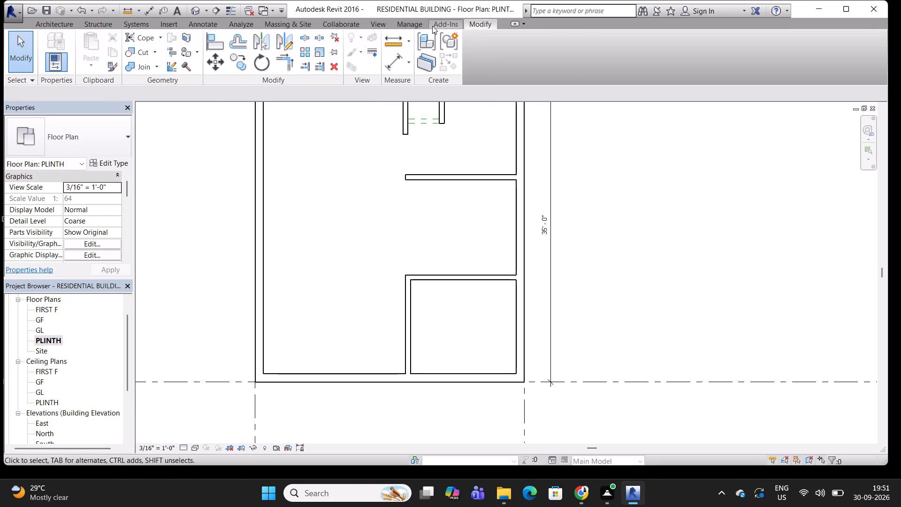
click(399, 61)
click(402, 285)
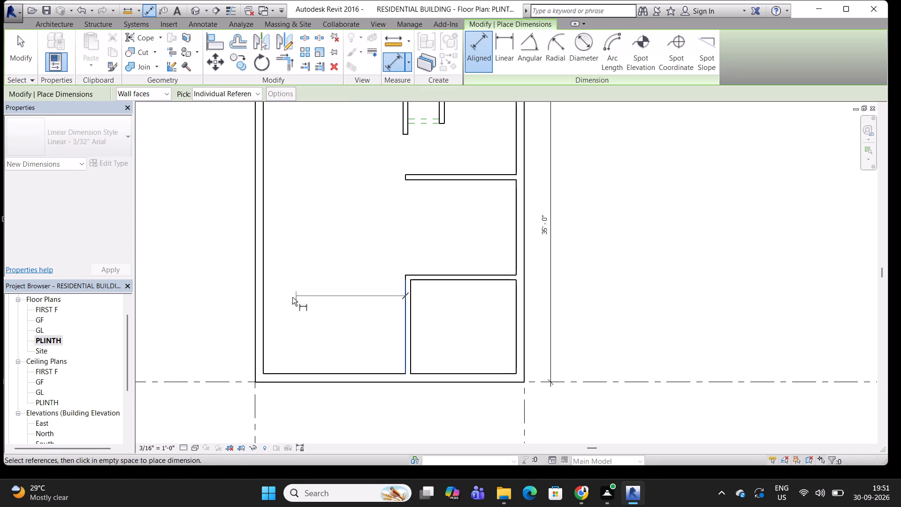
click(267, 292)
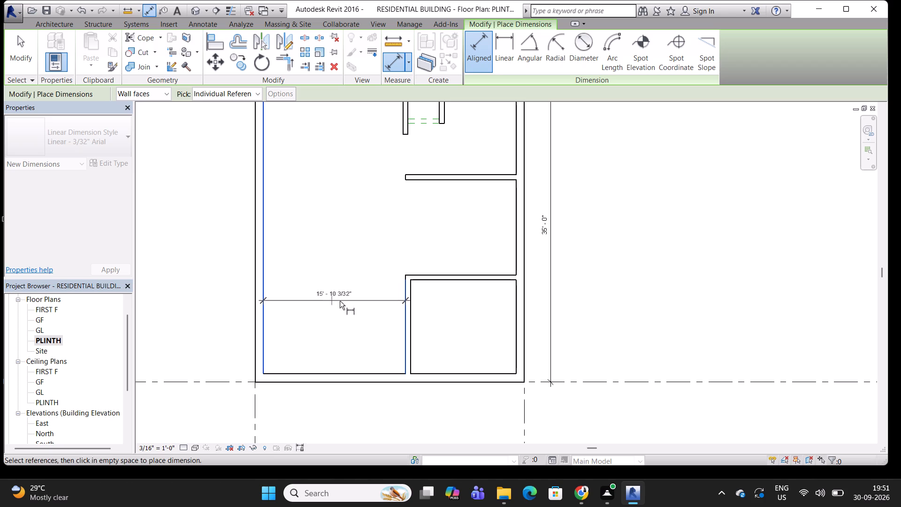
middle_drag(344, 301, 420, 265)
key(Escape)
key(Escape)
scroll(450, 255, down, 1)
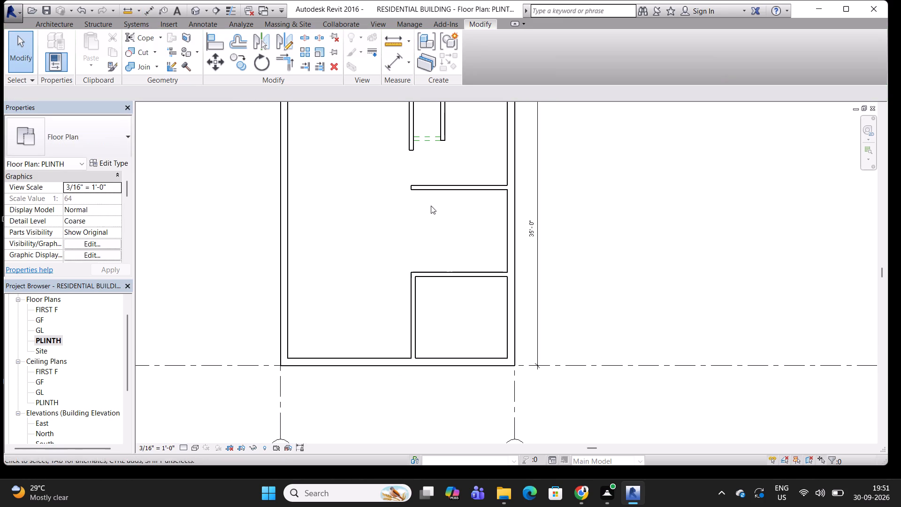
Place an aligned dimension across the lower enclosed room, from the vertical partition's inner face to the inner face of the grid 2 outer wall.
middle_drag(393, 193, 450, 112)
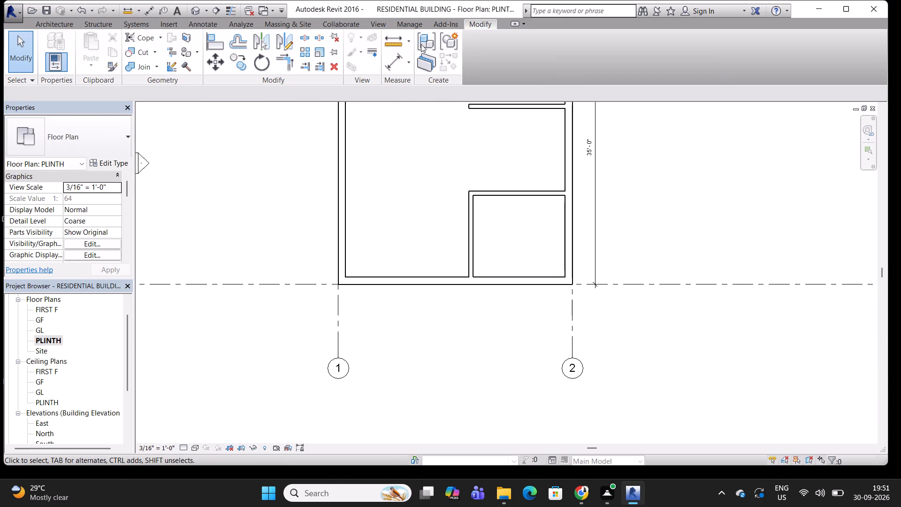
click(400, 65)
click(473, 214)
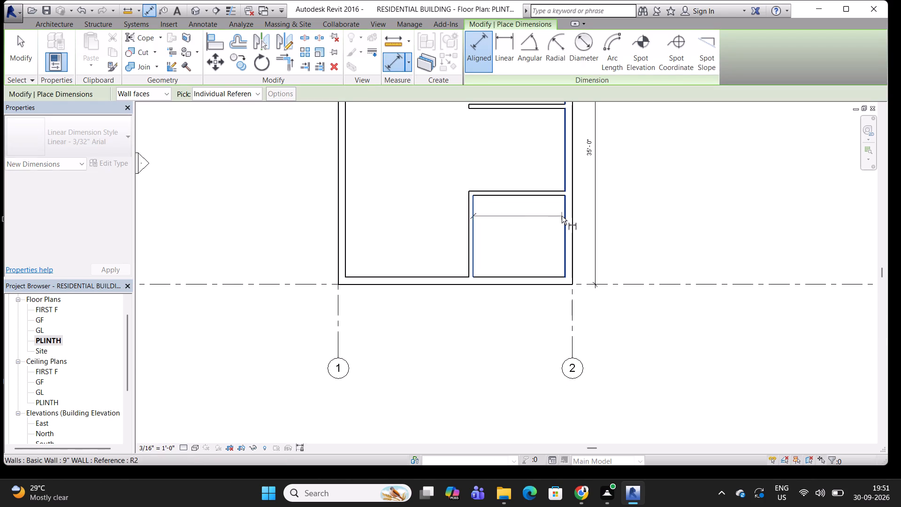
click(564, 216)
click(526, 230)
scroll(524, 228, up, 4)
middle_drag(517, 195, 477, 195)
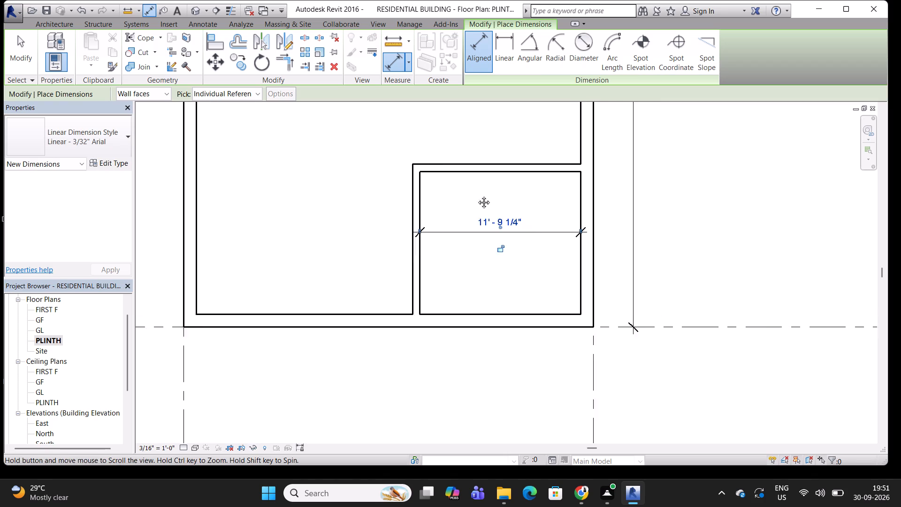
middle_drag(477, 195, 547, 237)
scroll(547, 237, down, 4)
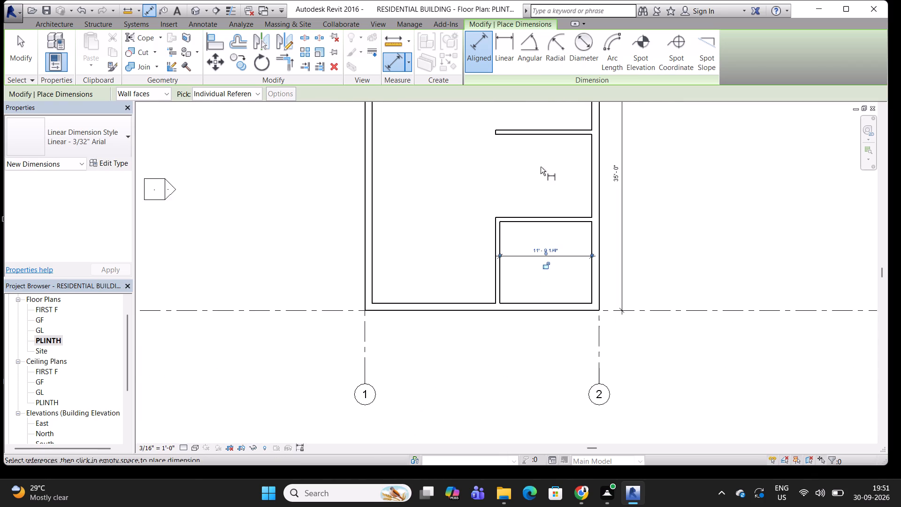
middle_drag(540, 167, 466, 236)
middle_drag(461, 261, 446, 254)
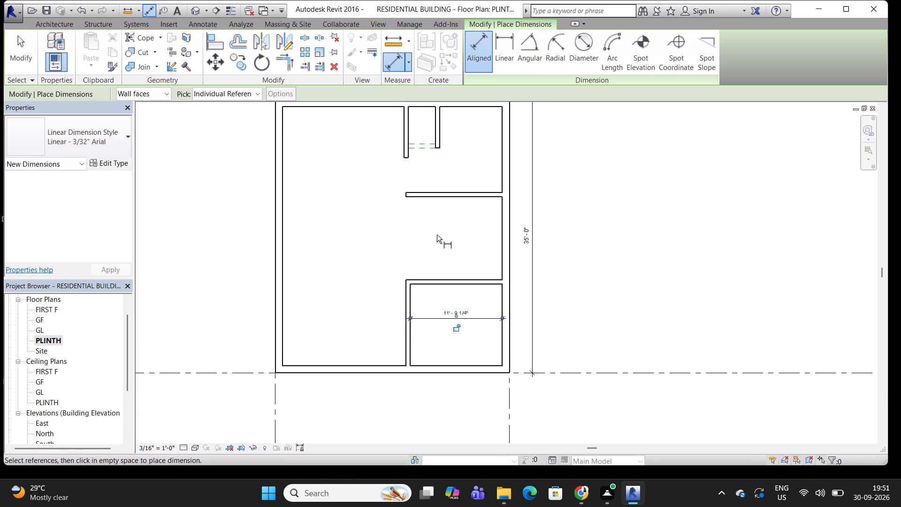
middle_drag(431, 227, 420, 249)
key(Escape)
key(Escape)
key(Escape)
key(Escape)
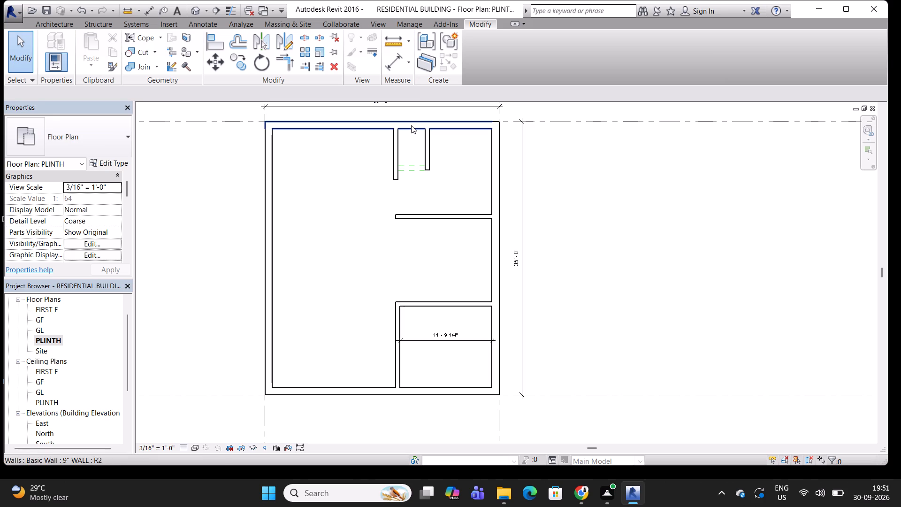
Draw a vertical reference plane along the inner face of the grid 2 outer wall, extending down past the lower outer wall.
key(r)
key(p)
key(space)
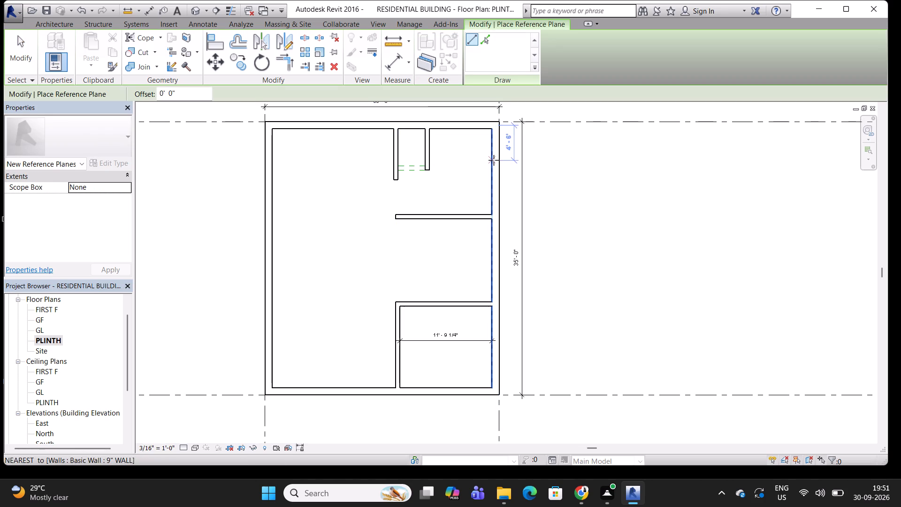
click(494, 160)
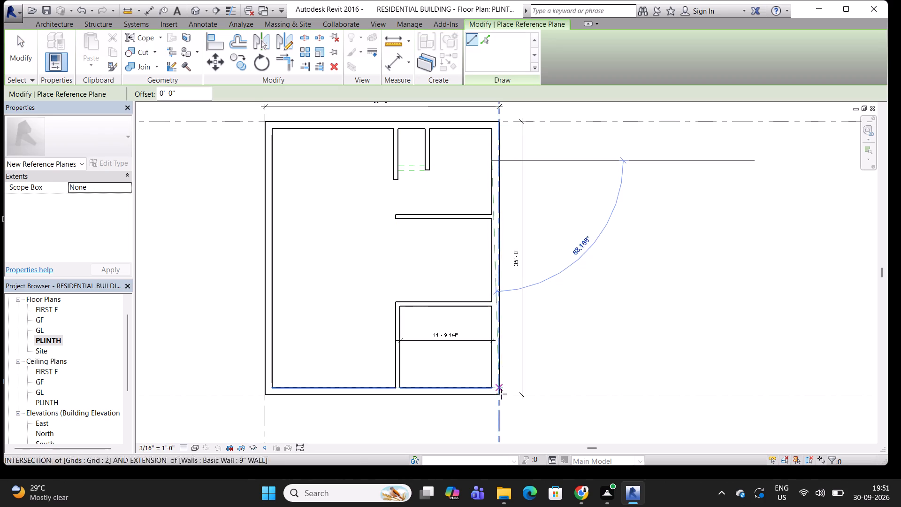
click(491, 421)
middle_drag(498, 242, 494, 223)
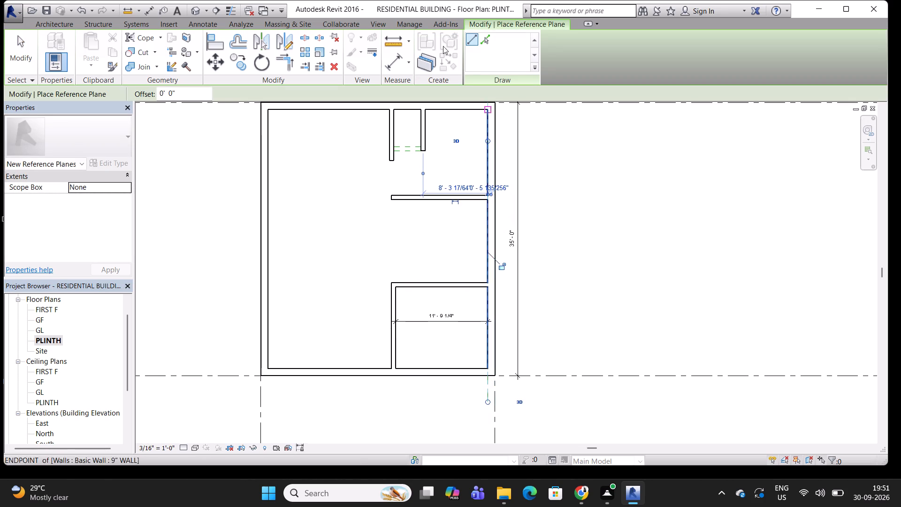
key(Escape)
key(Escape)
key(Escape)
key(Escape)
key(Escape)
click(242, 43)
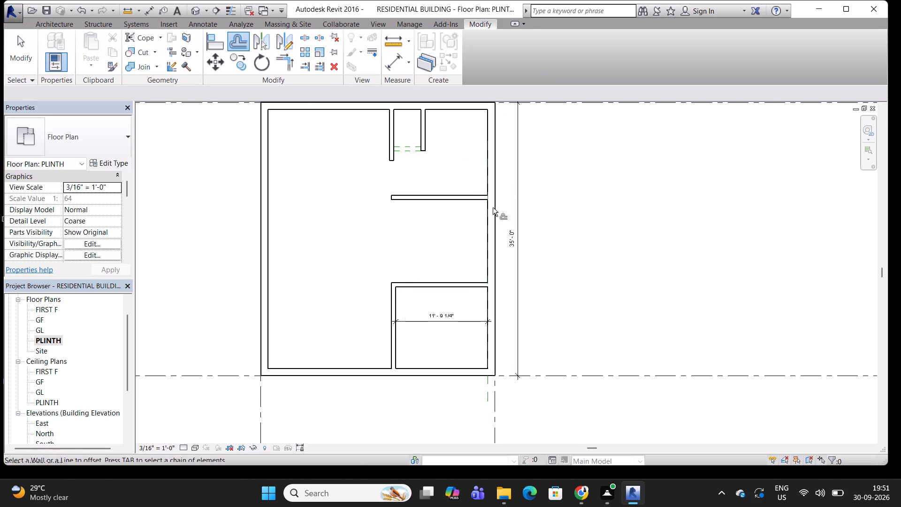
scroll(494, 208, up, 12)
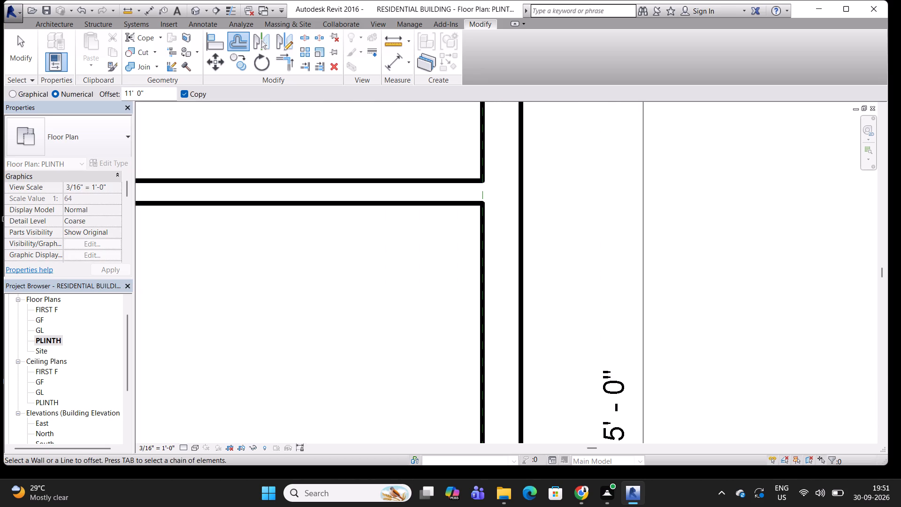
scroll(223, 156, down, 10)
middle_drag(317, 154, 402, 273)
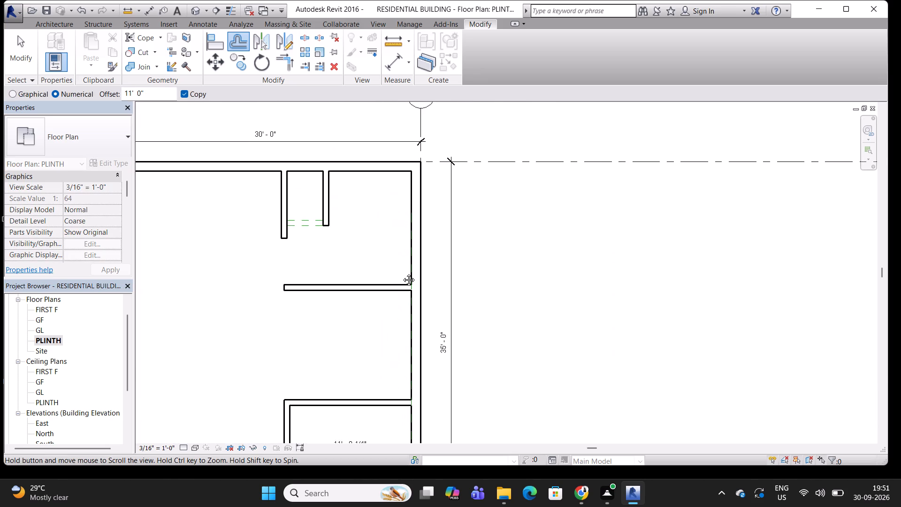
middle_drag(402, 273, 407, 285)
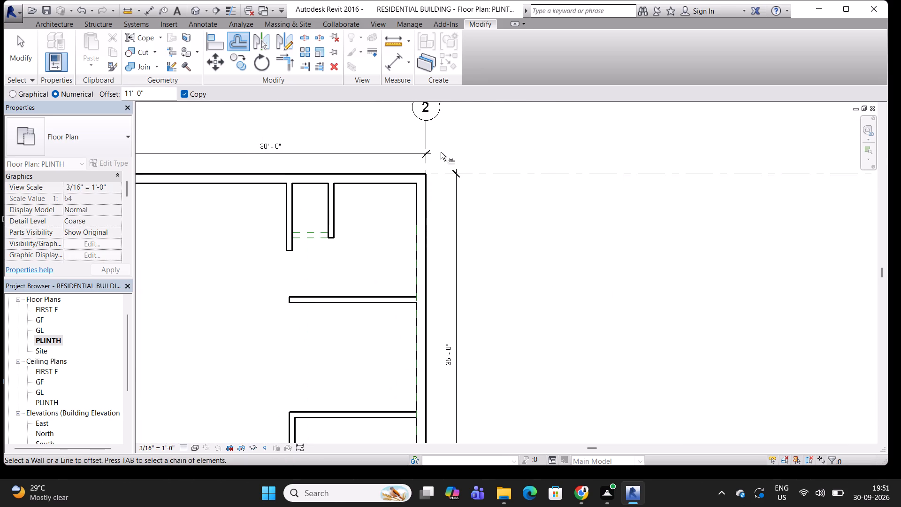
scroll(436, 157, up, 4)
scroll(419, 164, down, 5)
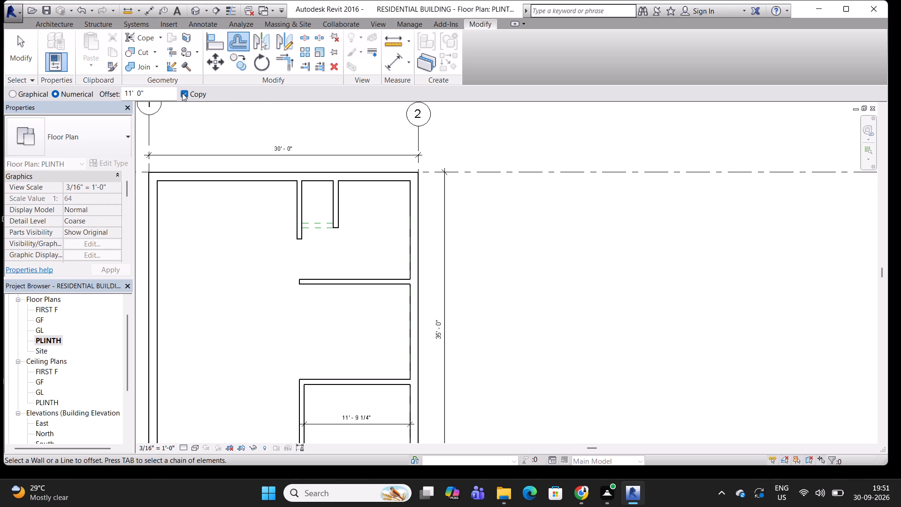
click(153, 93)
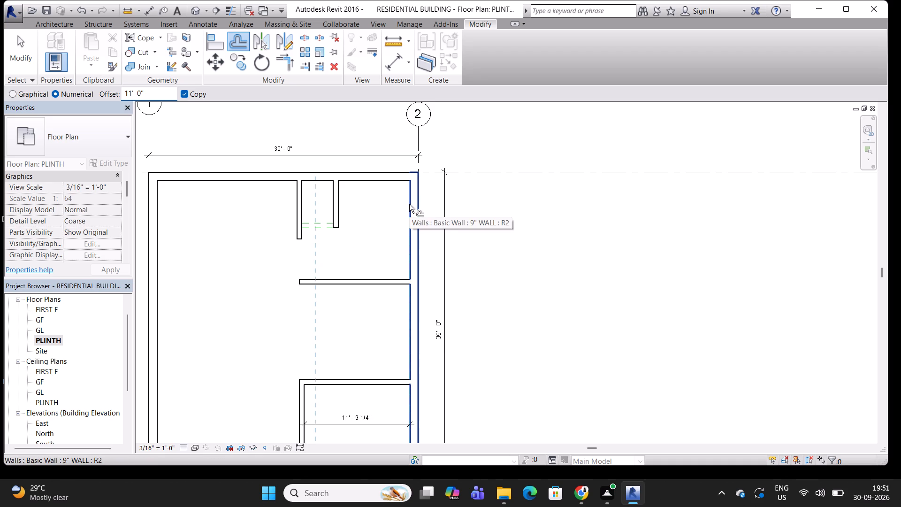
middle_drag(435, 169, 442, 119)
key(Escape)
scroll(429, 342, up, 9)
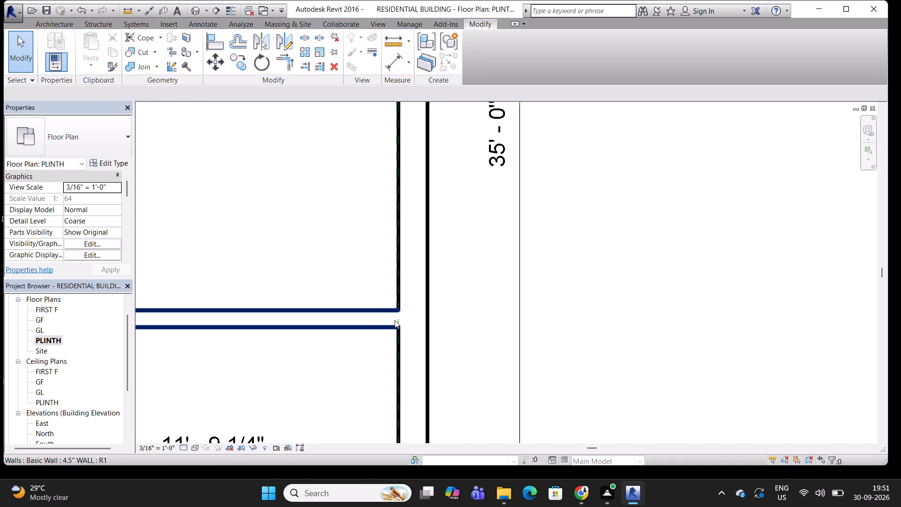
Delete the vertical reference plane running along the inner face of the grid 2 outer wall.
click(400, 320)
click(399, 321)
scroll(399, 321, up, 10)
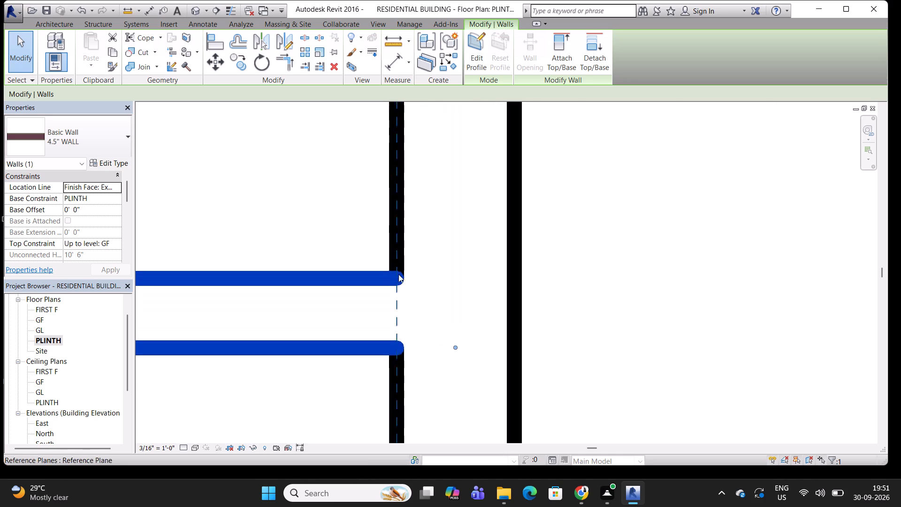
key(Escape)
drag(424, 223, 369, 285)
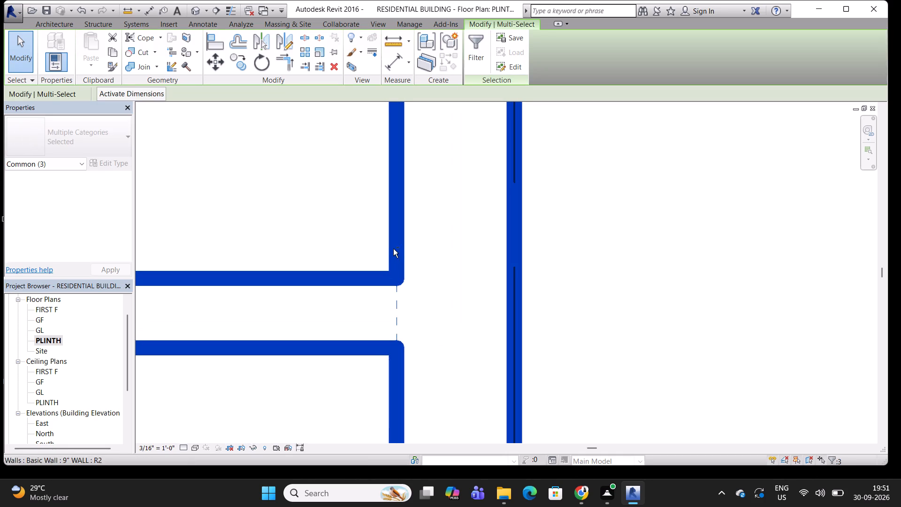
shift+click(373, 276)
shift+click(512, 238)
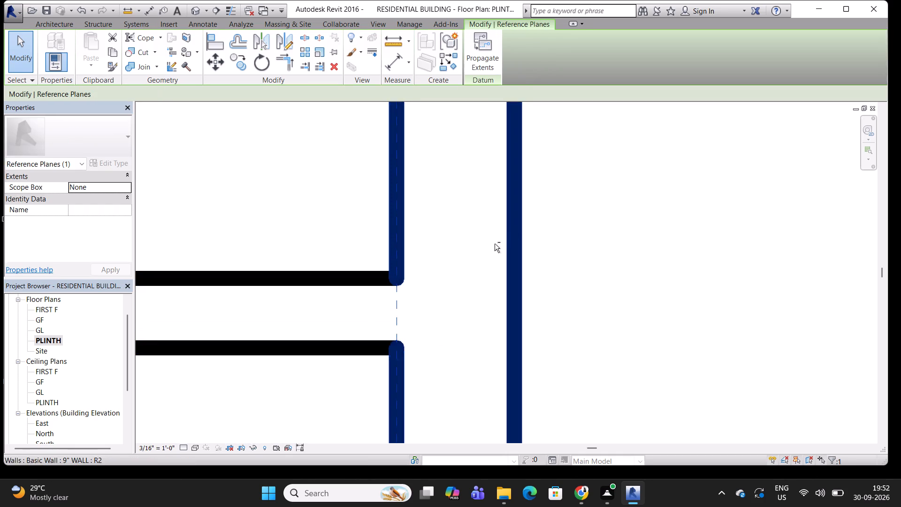
scroll(450, 263, down, 11)
key(Delete)
scroll(450, 263, down, 9)
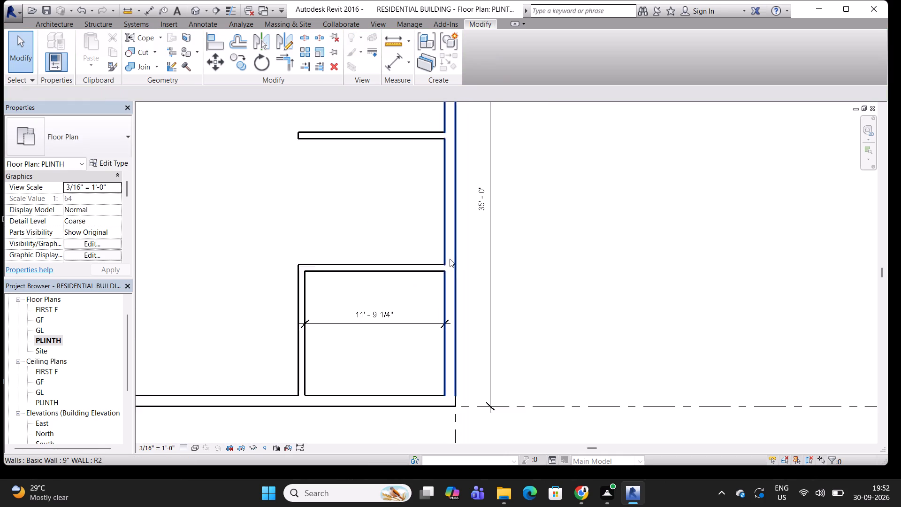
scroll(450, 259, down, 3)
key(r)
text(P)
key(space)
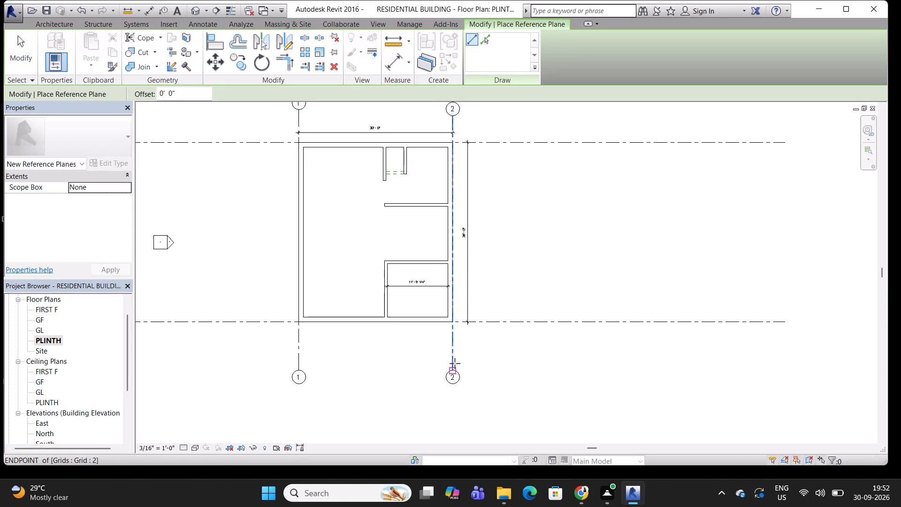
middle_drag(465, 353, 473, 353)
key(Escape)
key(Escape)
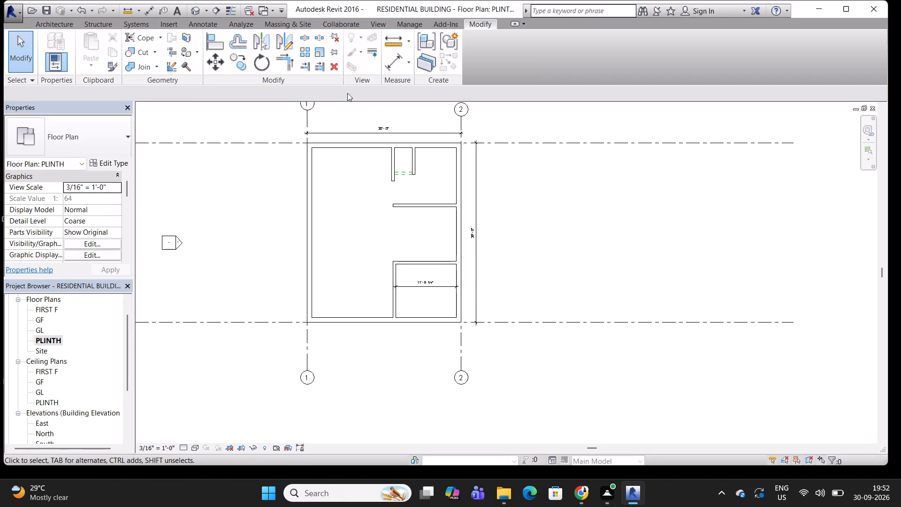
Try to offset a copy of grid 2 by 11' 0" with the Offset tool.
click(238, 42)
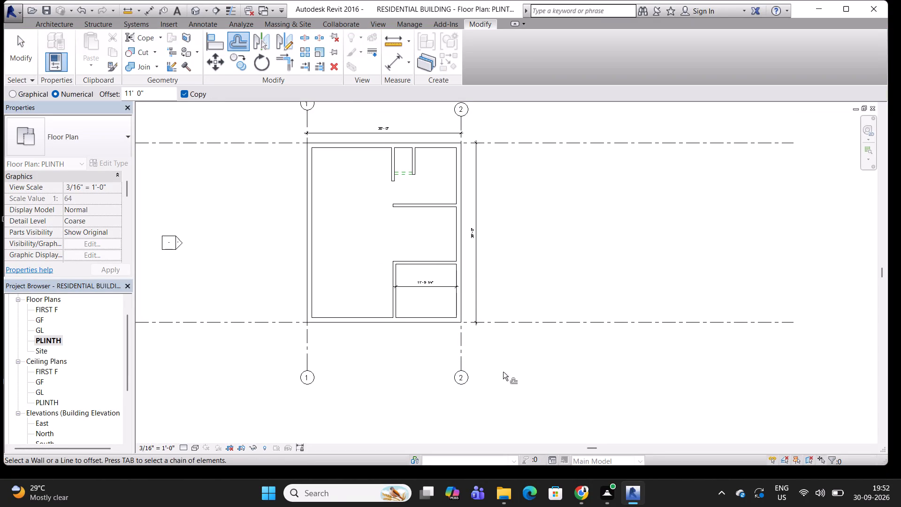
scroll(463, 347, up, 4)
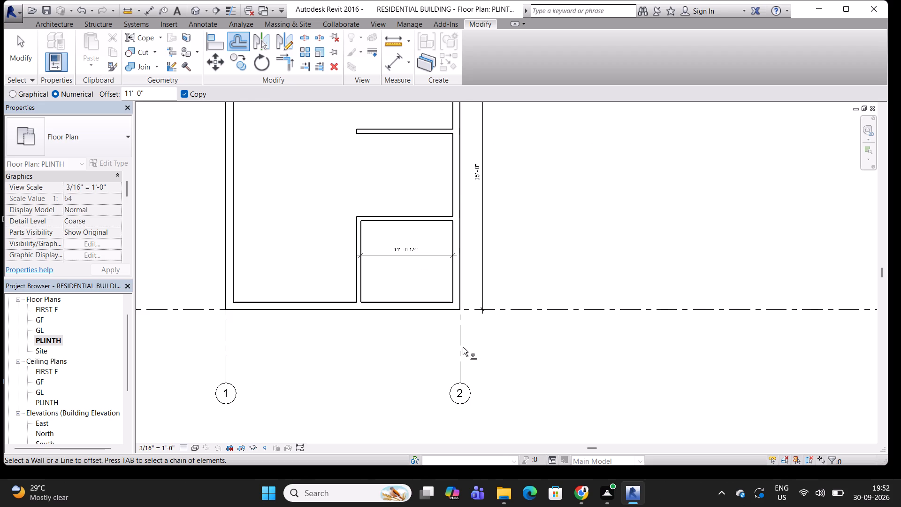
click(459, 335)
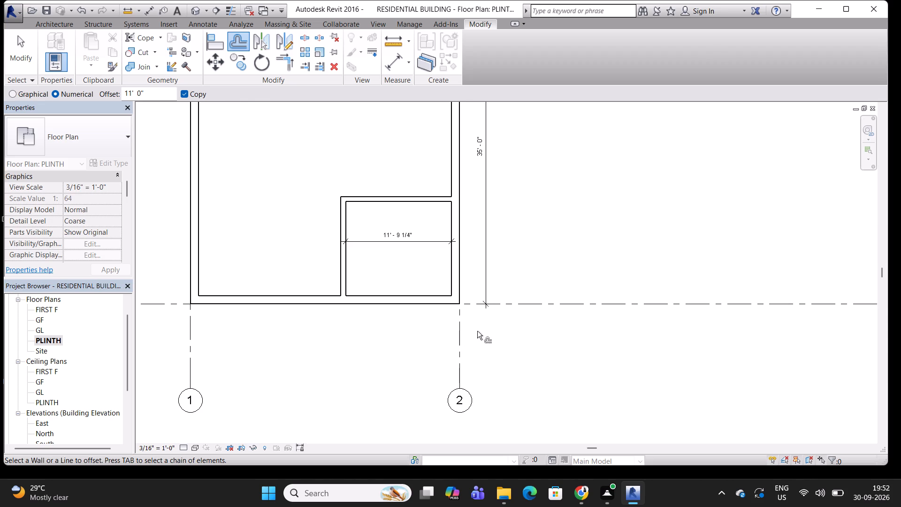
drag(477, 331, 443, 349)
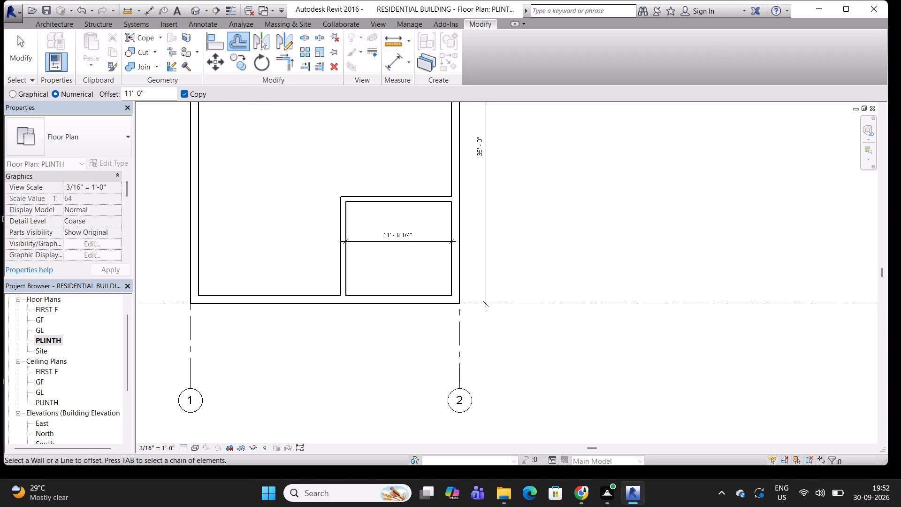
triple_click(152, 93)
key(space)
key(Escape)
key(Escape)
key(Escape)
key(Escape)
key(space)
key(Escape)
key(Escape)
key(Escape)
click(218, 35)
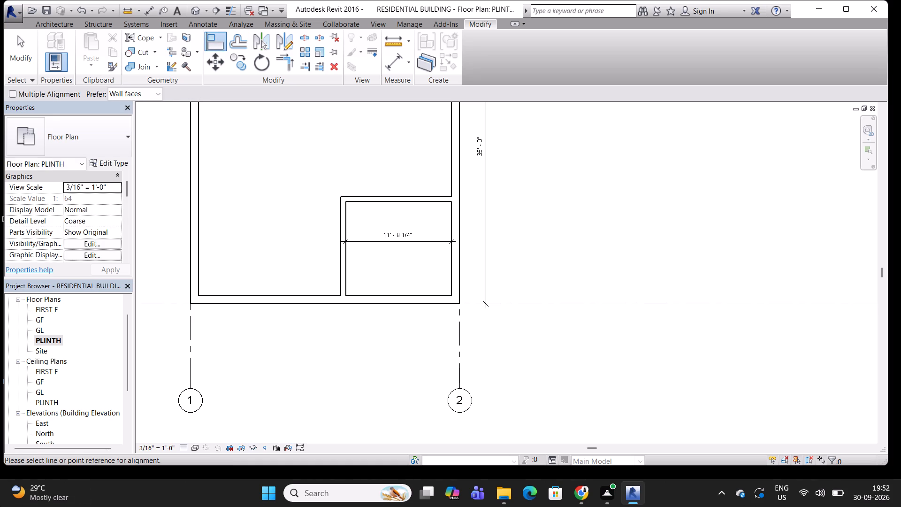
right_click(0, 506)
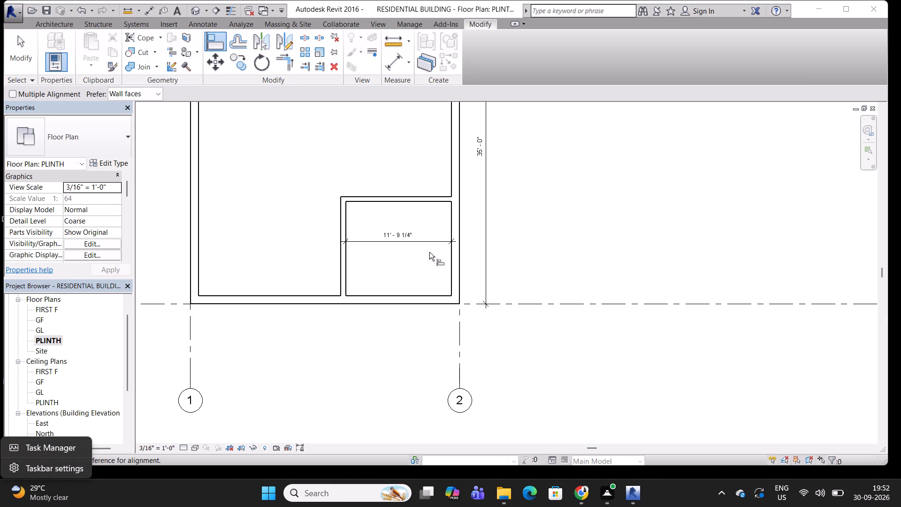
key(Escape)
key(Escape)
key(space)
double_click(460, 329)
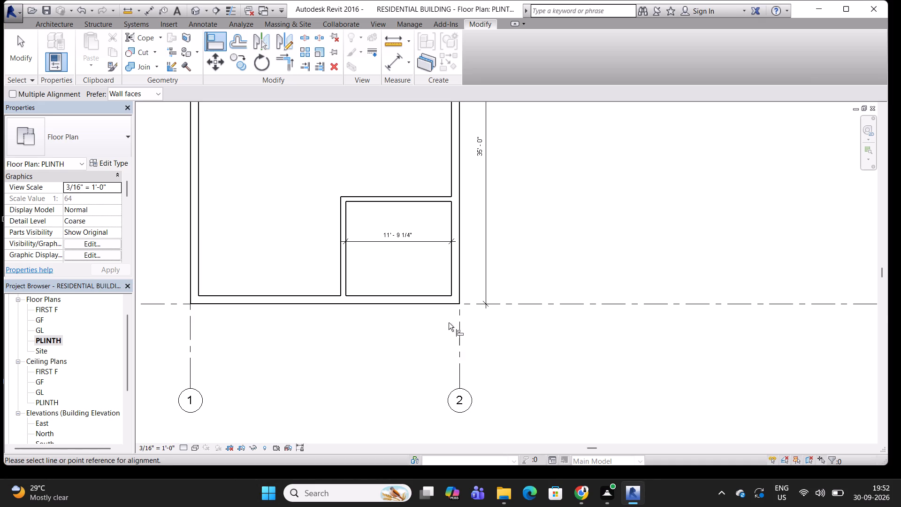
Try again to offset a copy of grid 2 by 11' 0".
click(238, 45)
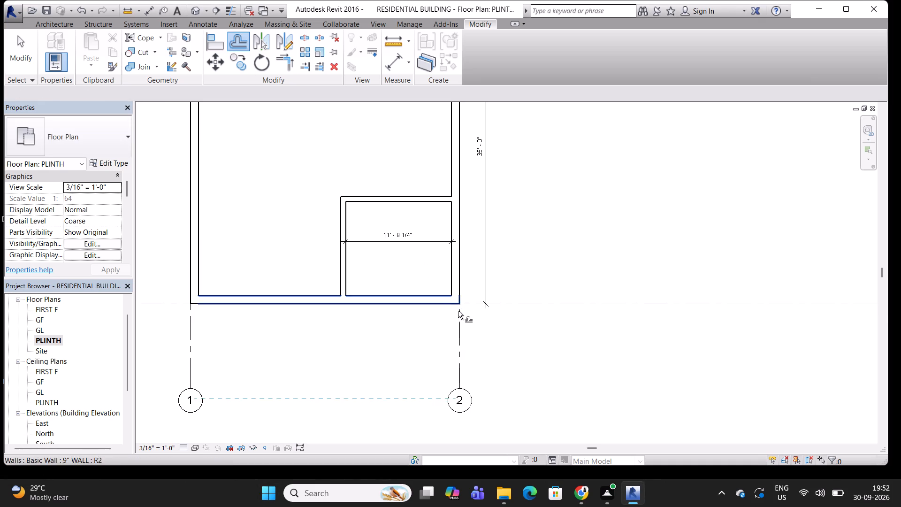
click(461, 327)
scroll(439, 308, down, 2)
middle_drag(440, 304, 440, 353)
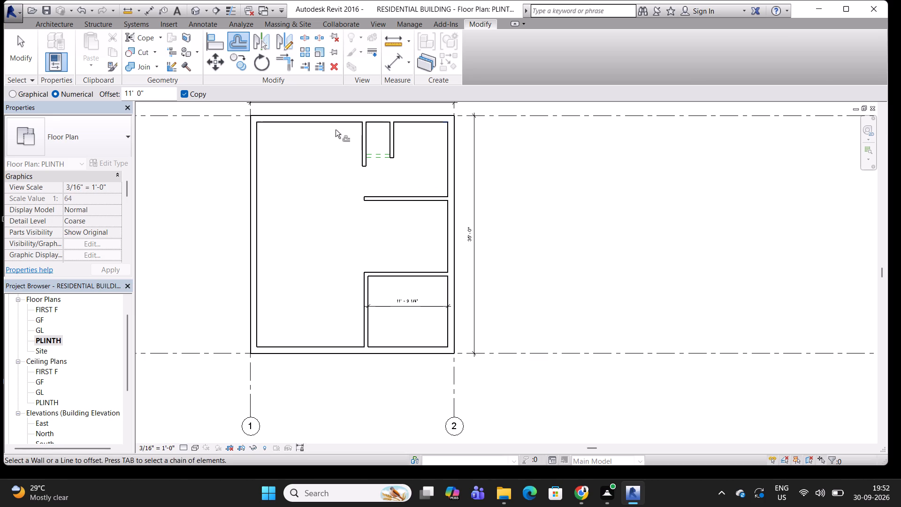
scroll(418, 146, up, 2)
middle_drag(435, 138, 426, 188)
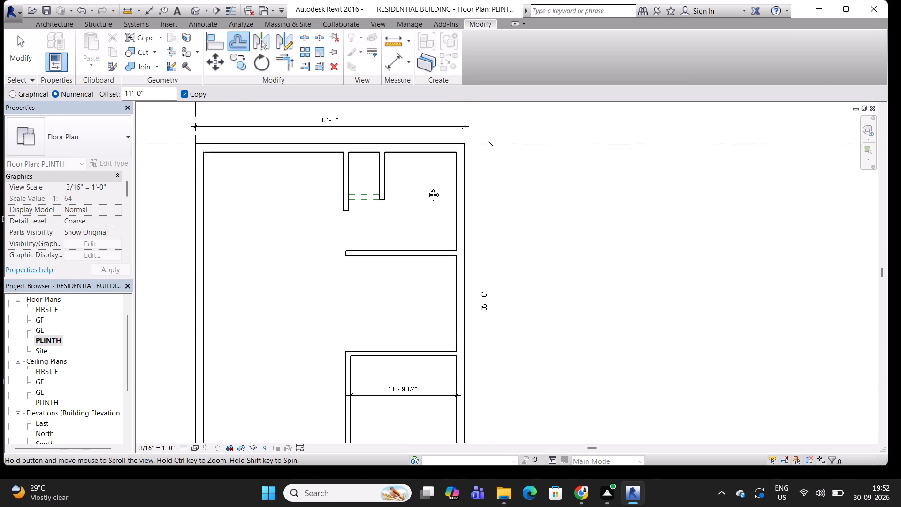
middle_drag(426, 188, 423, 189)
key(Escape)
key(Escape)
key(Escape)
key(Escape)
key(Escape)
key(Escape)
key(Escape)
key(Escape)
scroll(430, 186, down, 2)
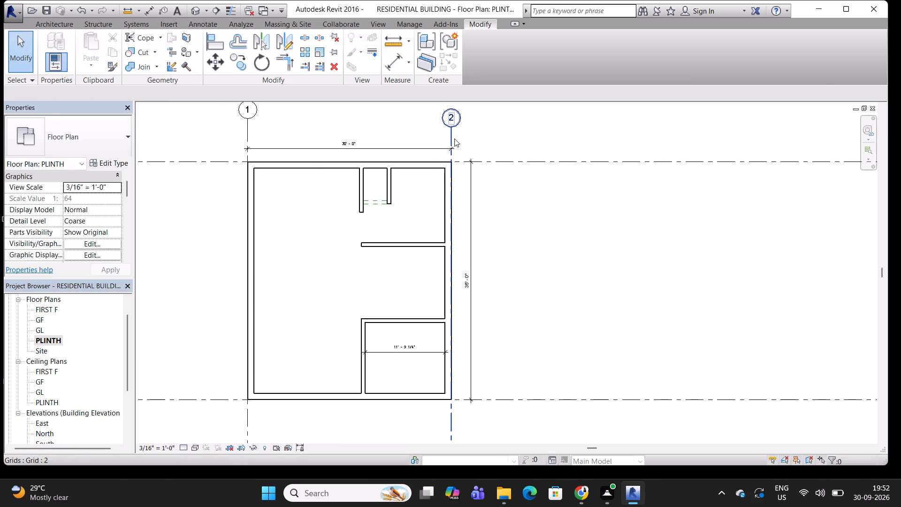
Copy grid 2 by 11' horizontally toward grid 1.
click(454, 138)
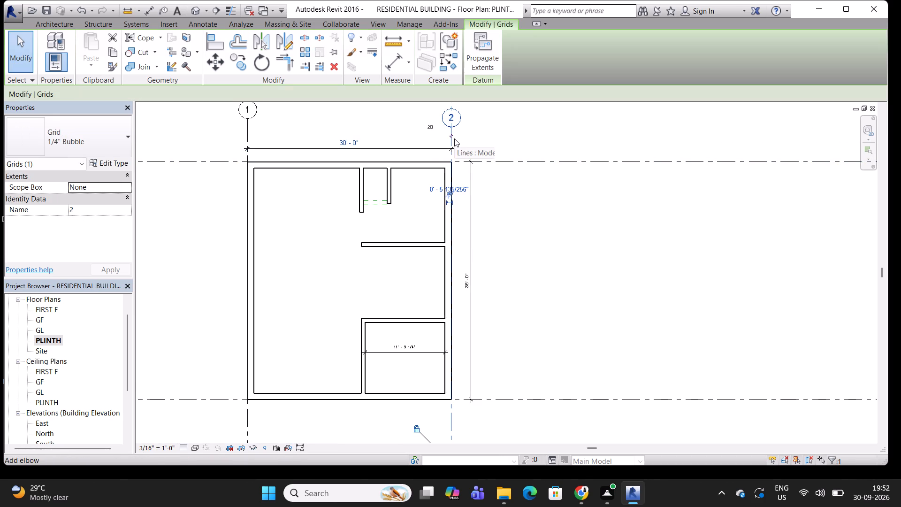
click(238, 59)
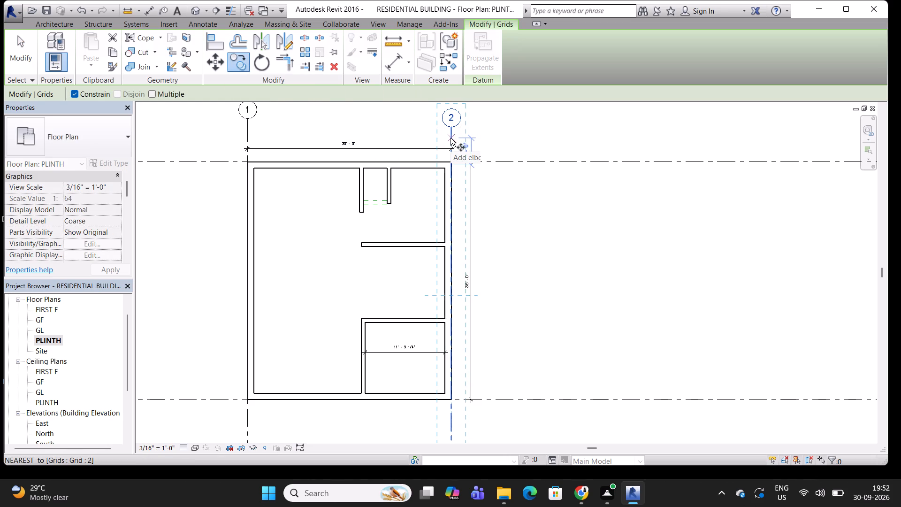
click(452, 138)
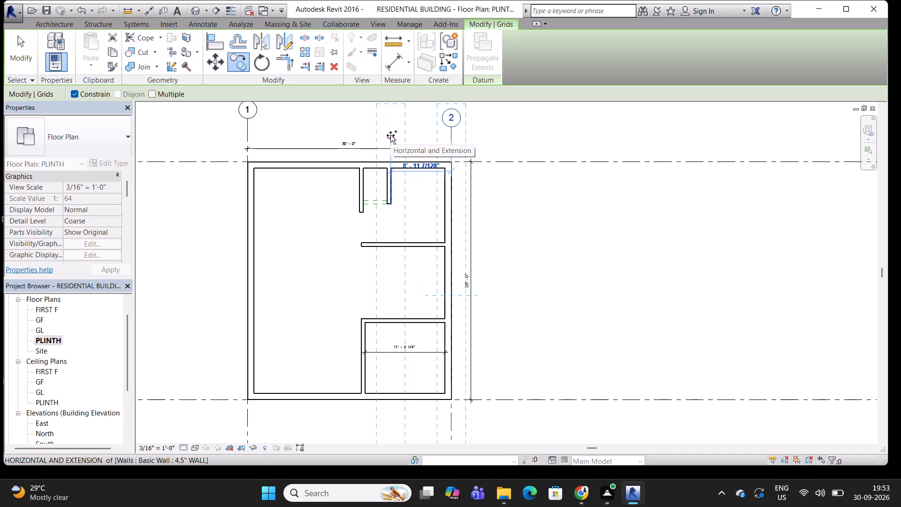
text(11')
key(Return)
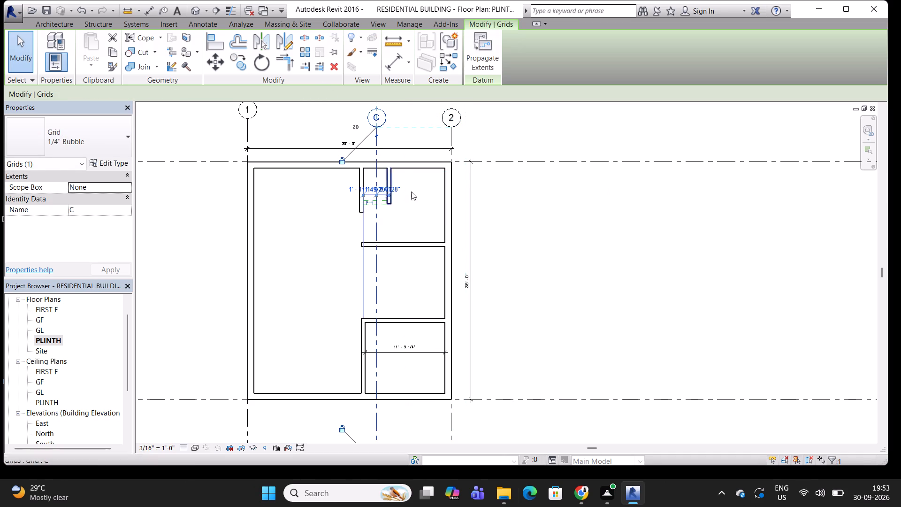
key(Escape)
key(Escape)
Move the two short vertical partitions at the upper outer wall toward grid 2 until the longer one's inner face meets the copied grid.
scroll(382, 177, up, 4)
middle_drag(388, 175, 351, 168)
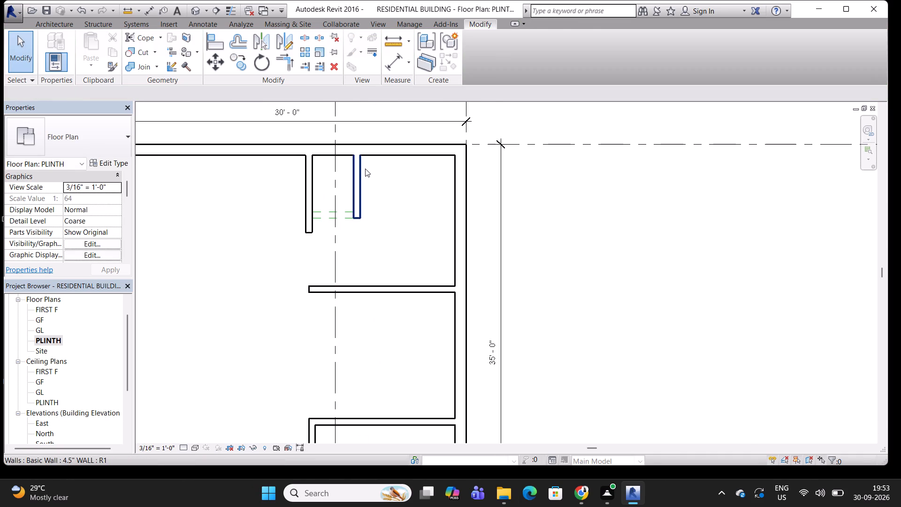
click(360, 170)
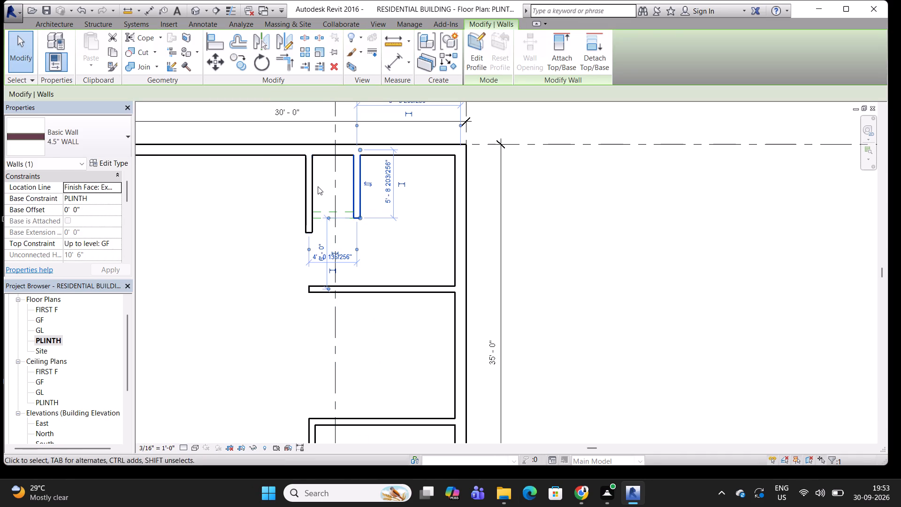
ctrl+click(316, 189)
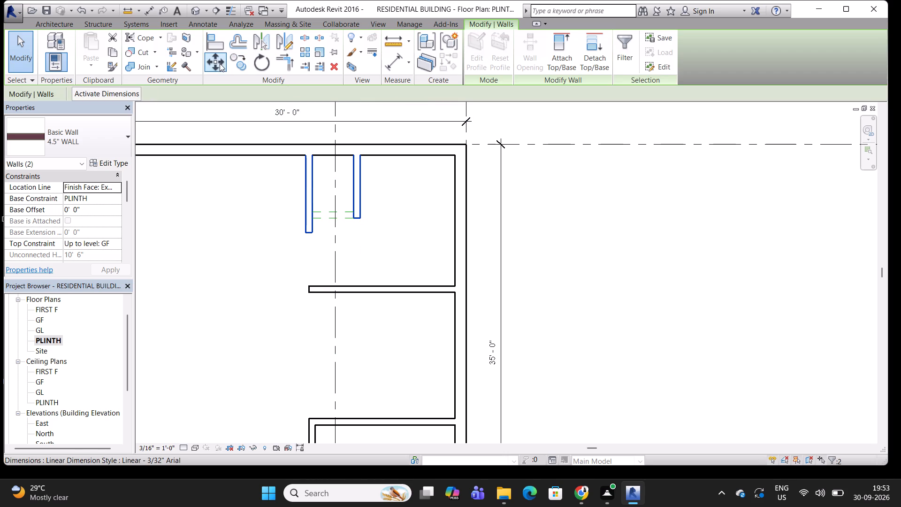
click(220, 63)
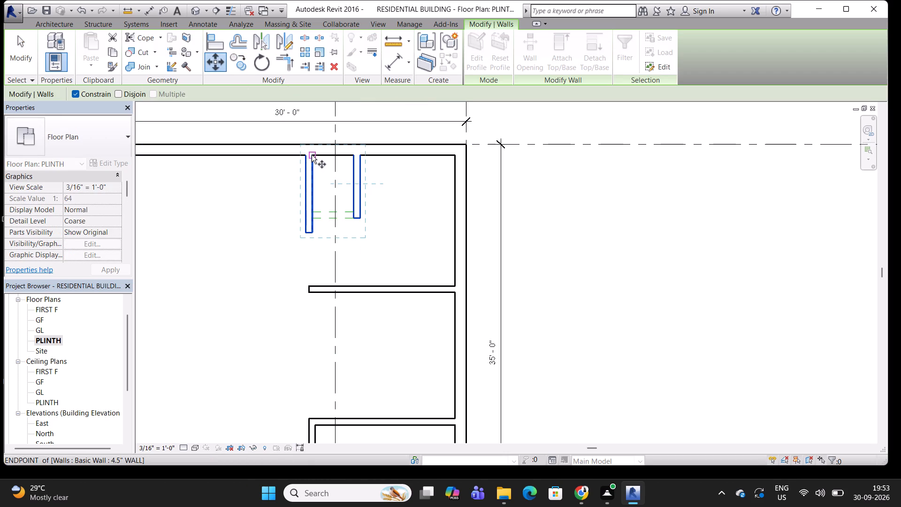
click(312, 155)
click(336, 154)
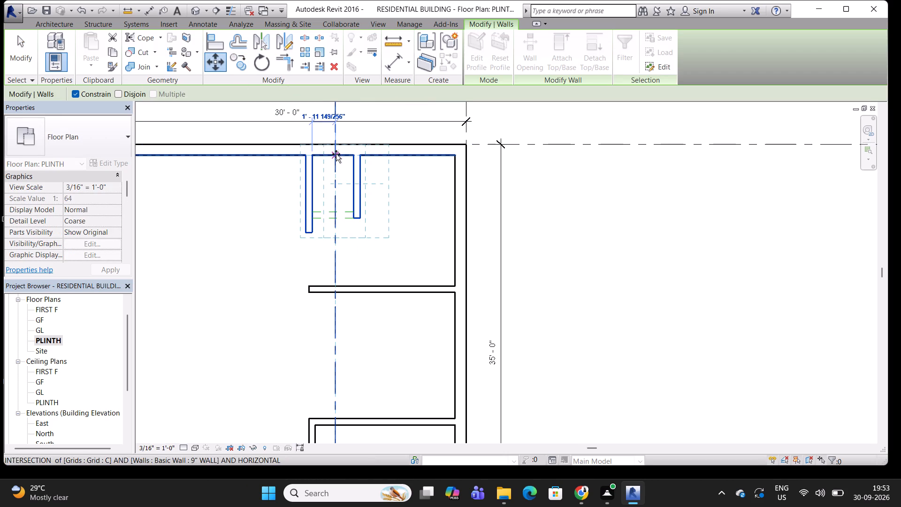
middle_drag(387, 172, 358, 137)
key(Escape)
key(Escape)
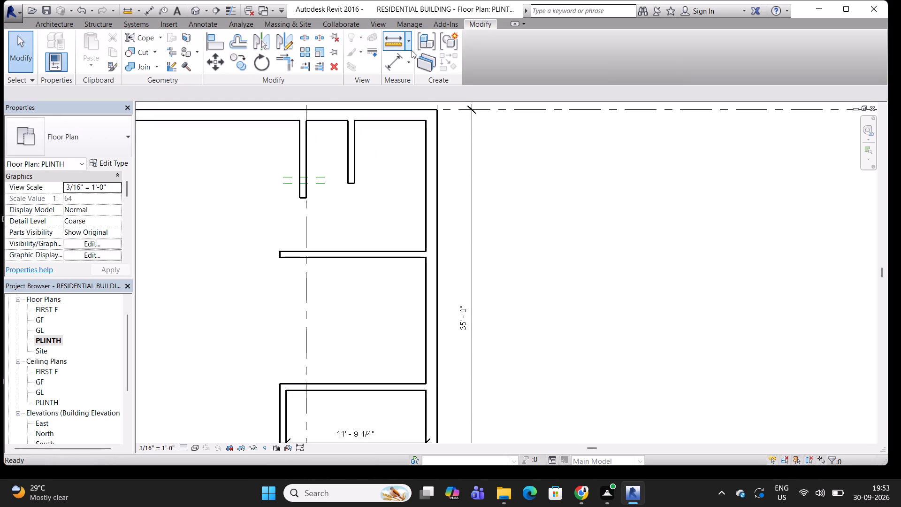
Measure the clear width from the shorter upper partition to the inner face of the grid 2 outer wall, without placing the dimension.
key(Escape)
key(Escape)
click(399, 62)
click(354, 142)
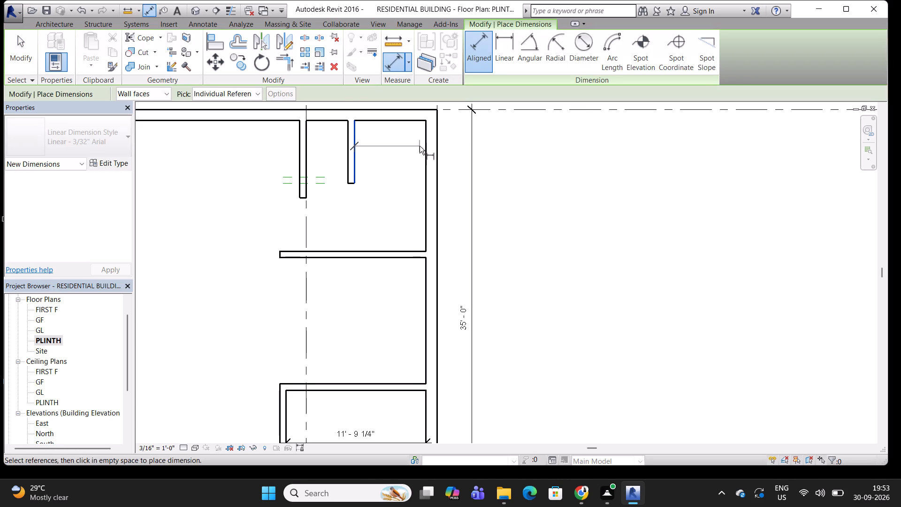
click(423, 146)
middle_drag(388, 168, 416, 167)
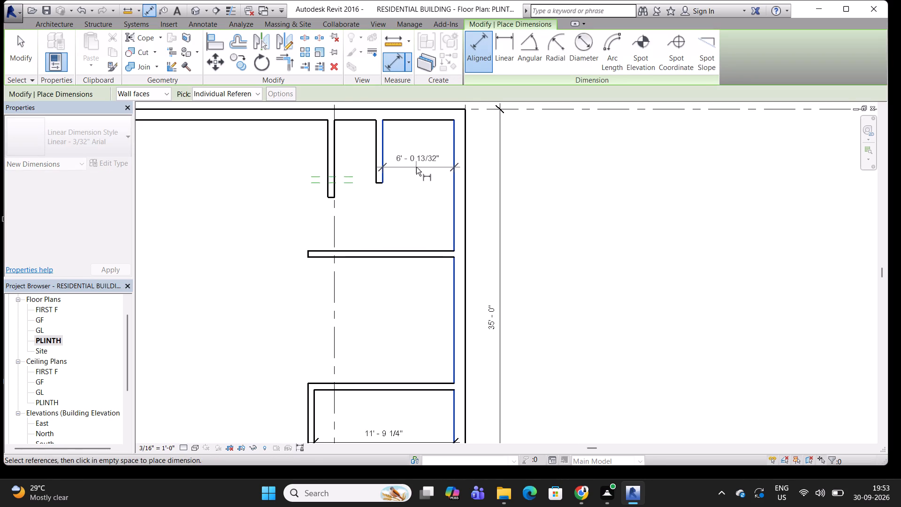
scroll(405, 167, down, 3)
middle_drag(404, 167, 414, 139)
key(Escape)
key(Escape)
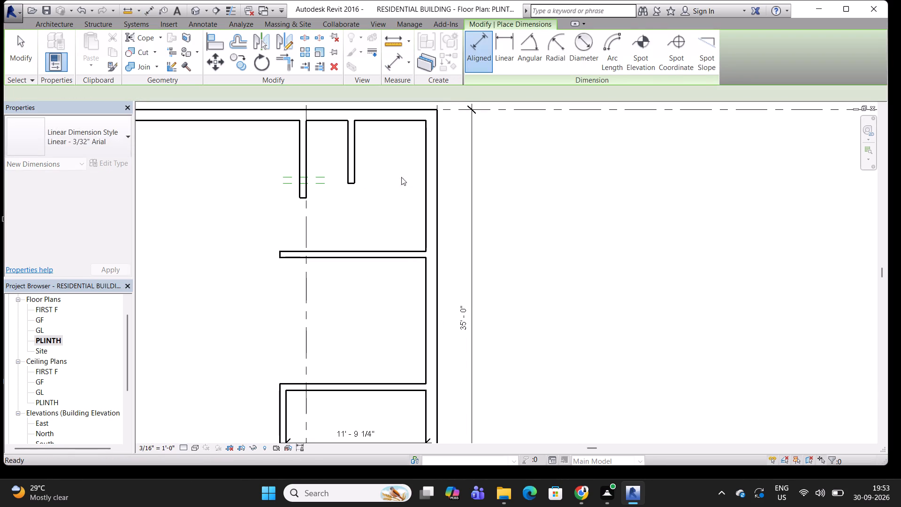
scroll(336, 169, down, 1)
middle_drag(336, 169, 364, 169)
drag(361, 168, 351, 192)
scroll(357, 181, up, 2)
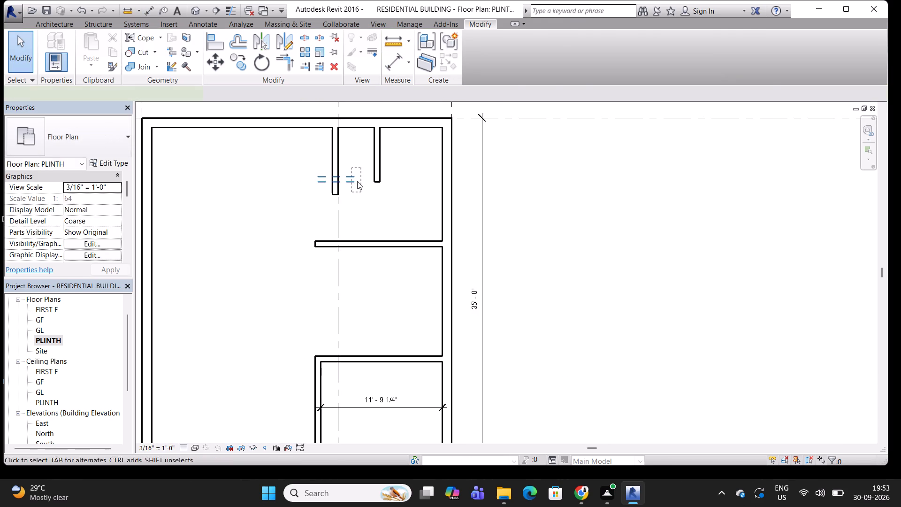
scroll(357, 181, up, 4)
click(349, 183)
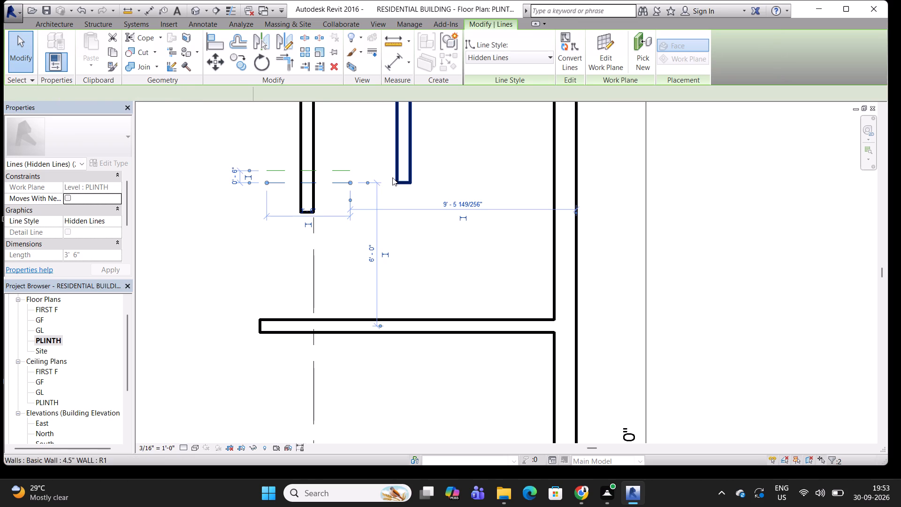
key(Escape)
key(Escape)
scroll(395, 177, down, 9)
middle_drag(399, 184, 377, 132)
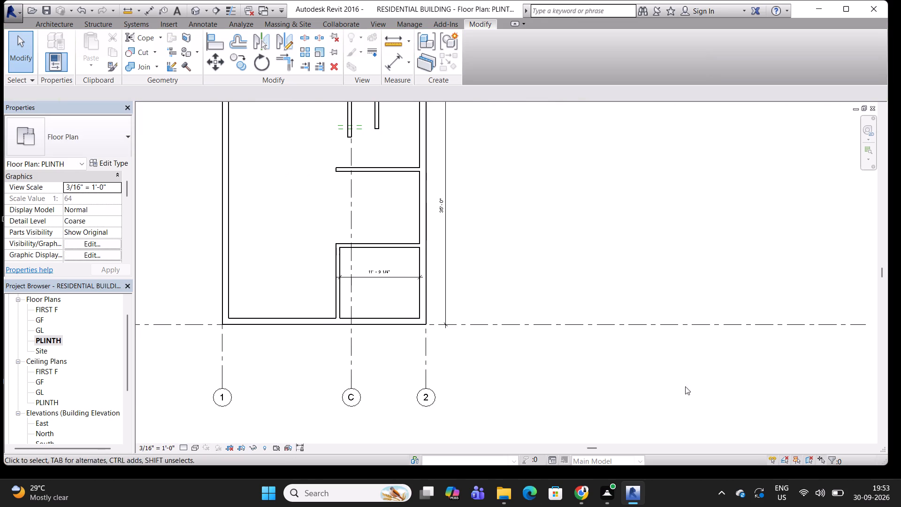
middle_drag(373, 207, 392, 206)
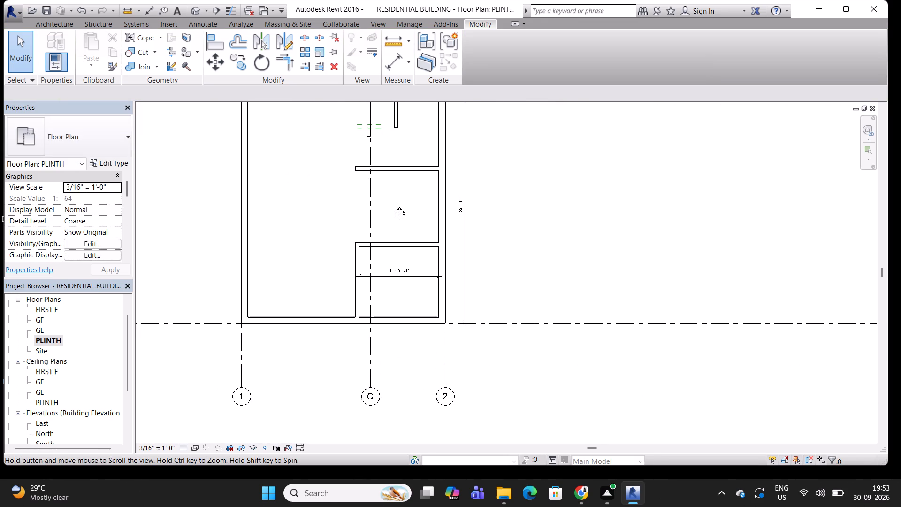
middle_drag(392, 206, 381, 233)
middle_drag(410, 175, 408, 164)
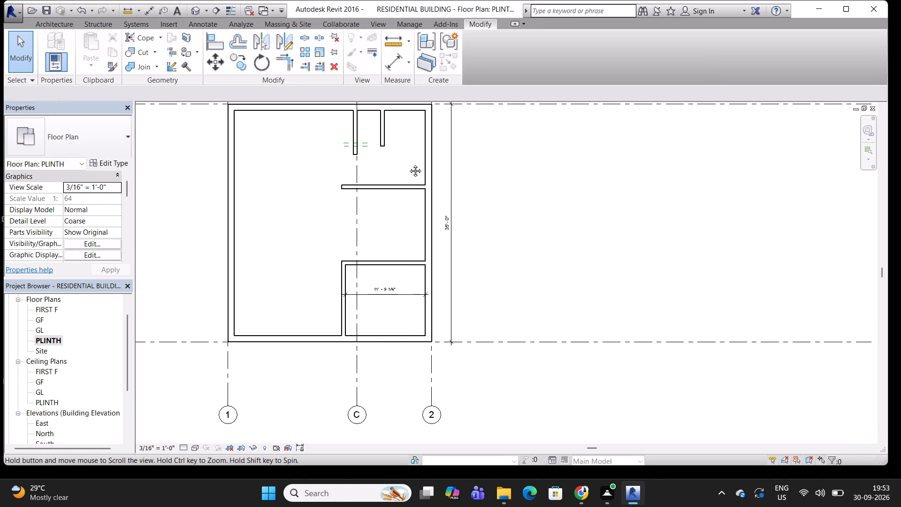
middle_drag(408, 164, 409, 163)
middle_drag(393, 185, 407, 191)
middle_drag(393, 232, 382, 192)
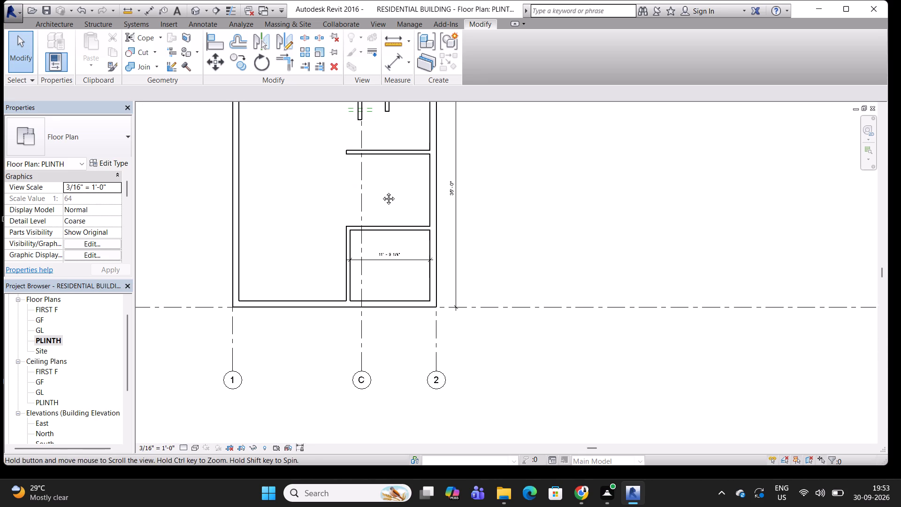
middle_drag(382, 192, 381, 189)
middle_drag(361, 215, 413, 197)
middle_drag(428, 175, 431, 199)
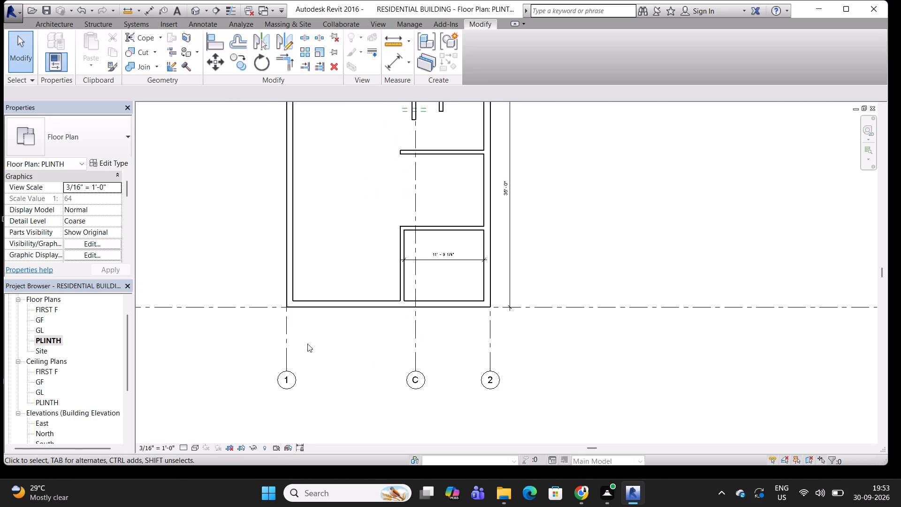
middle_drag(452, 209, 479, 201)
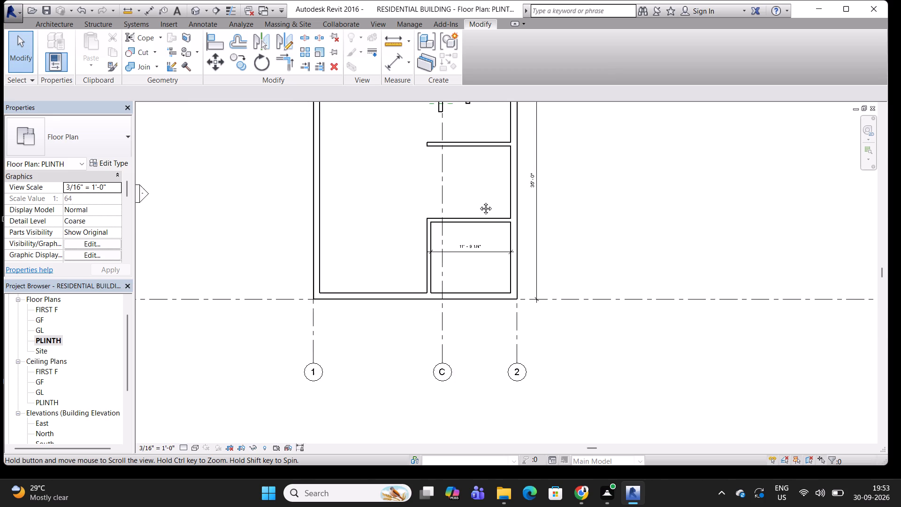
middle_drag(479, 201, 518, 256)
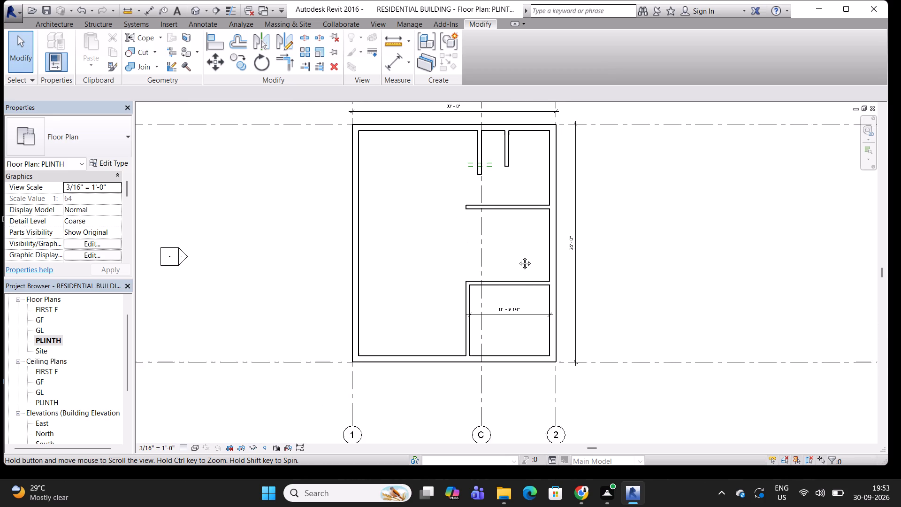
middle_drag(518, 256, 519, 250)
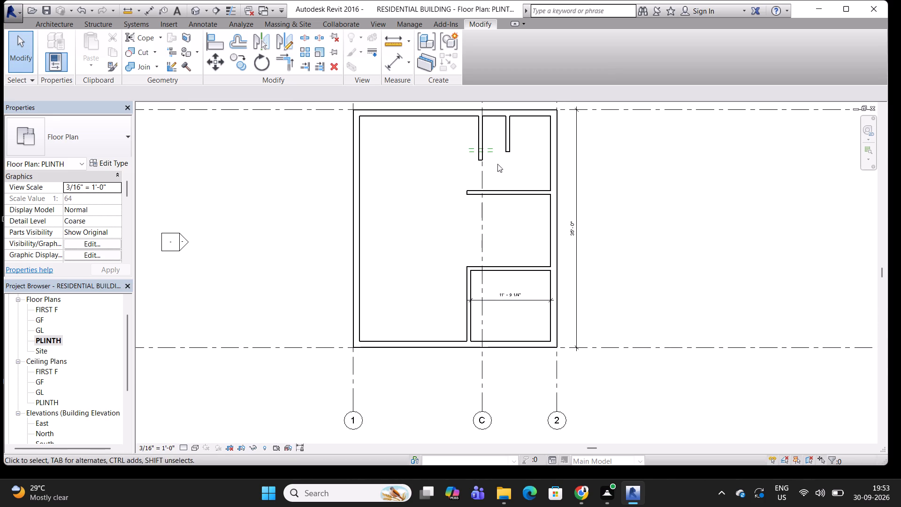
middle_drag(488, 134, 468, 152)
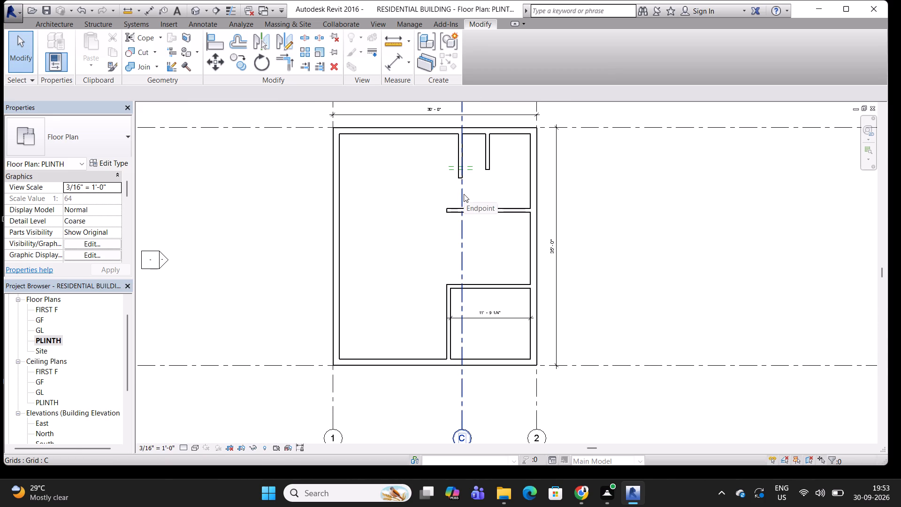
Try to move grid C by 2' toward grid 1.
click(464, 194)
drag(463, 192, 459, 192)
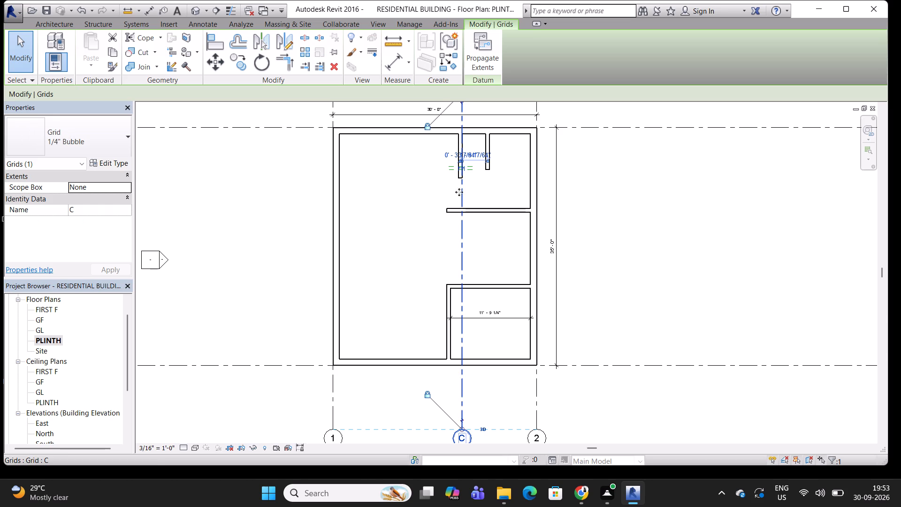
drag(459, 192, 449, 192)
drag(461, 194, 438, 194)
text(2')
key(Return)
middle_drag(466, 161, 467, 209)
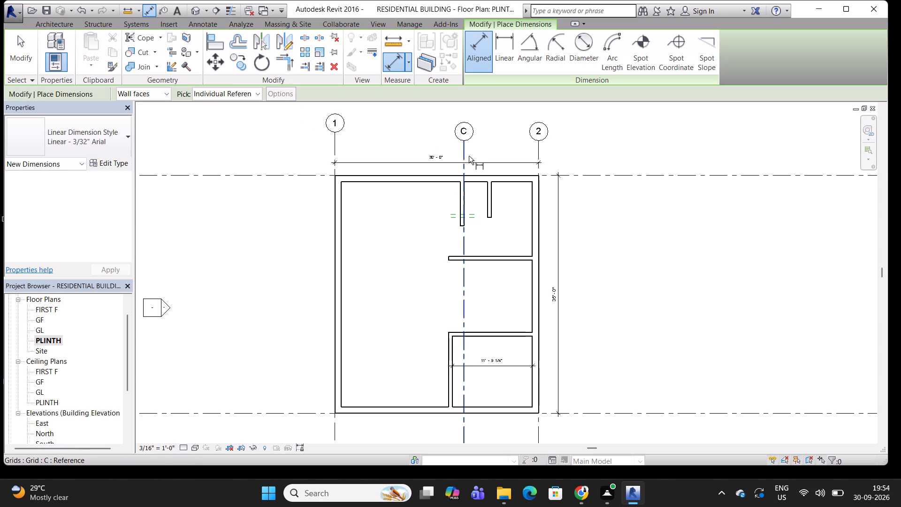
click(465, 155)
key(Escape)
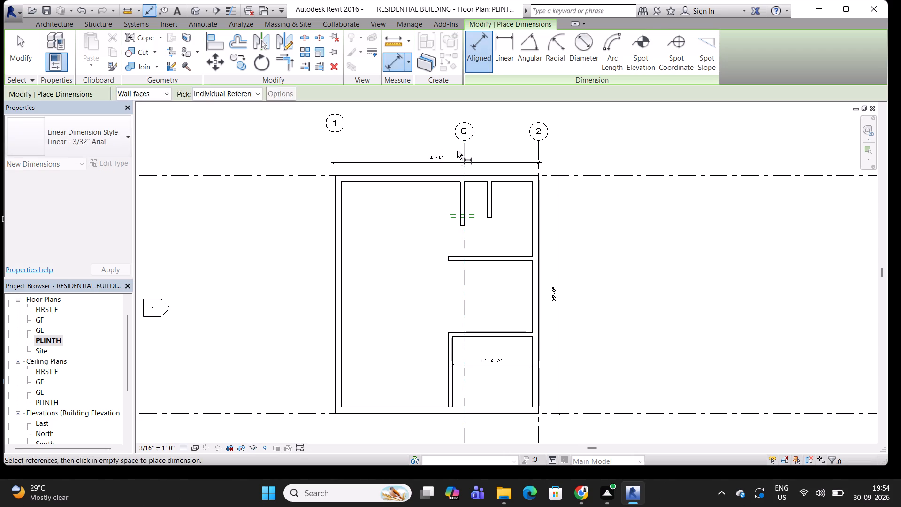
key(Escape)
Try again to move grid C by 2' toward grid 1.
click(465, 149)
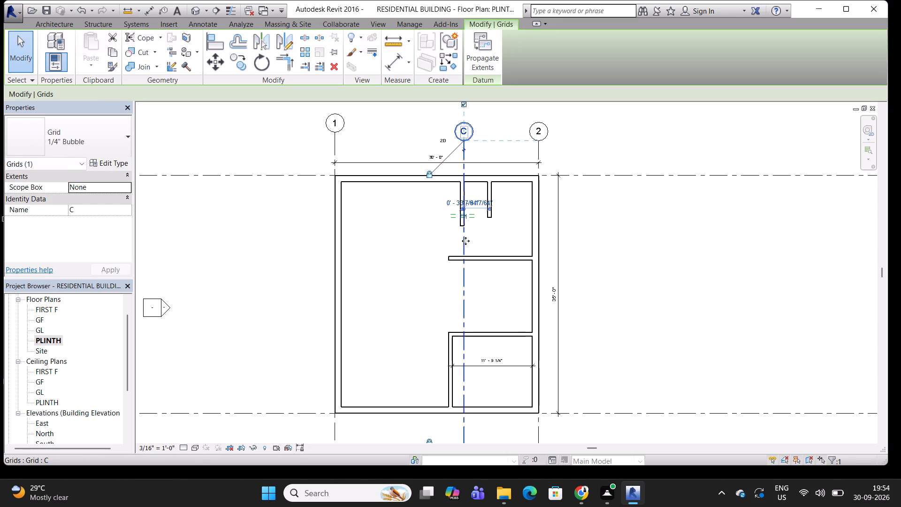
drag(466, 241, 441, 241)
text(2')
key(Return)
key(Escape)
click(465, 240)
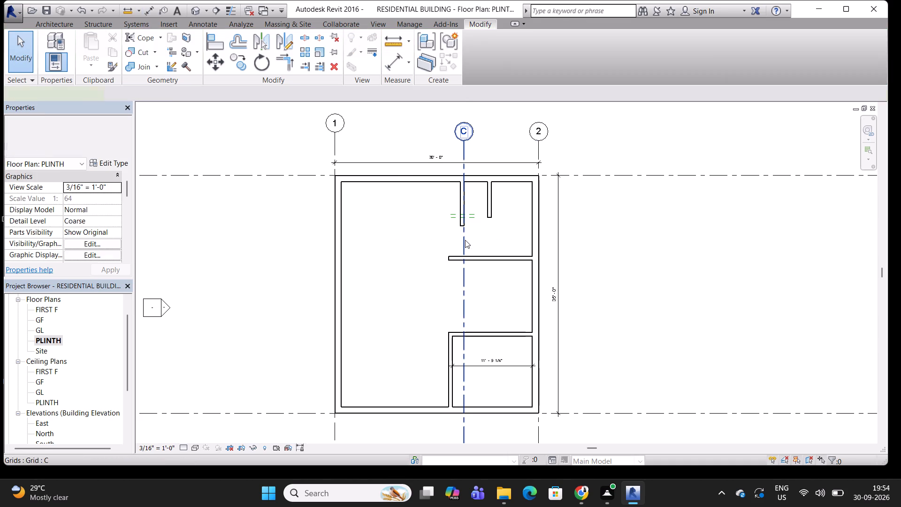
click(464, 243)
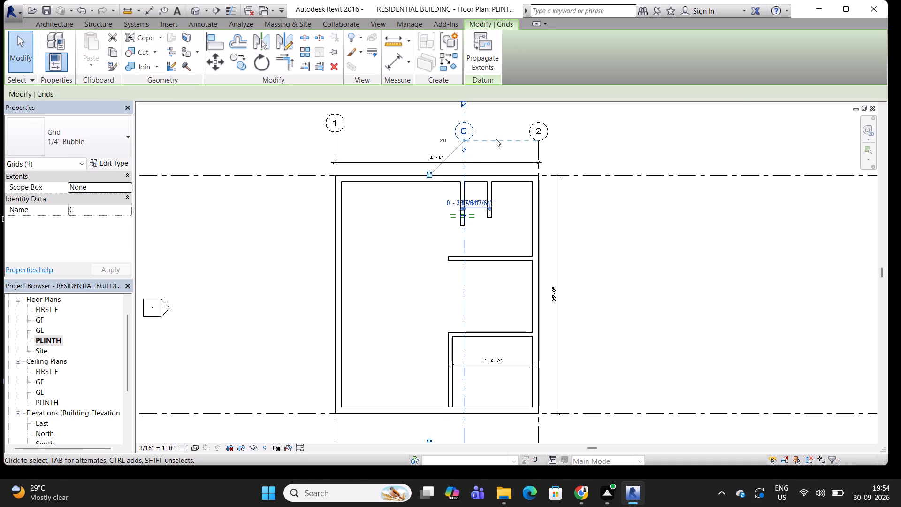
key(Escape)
Delete grid C.
key(Delete)
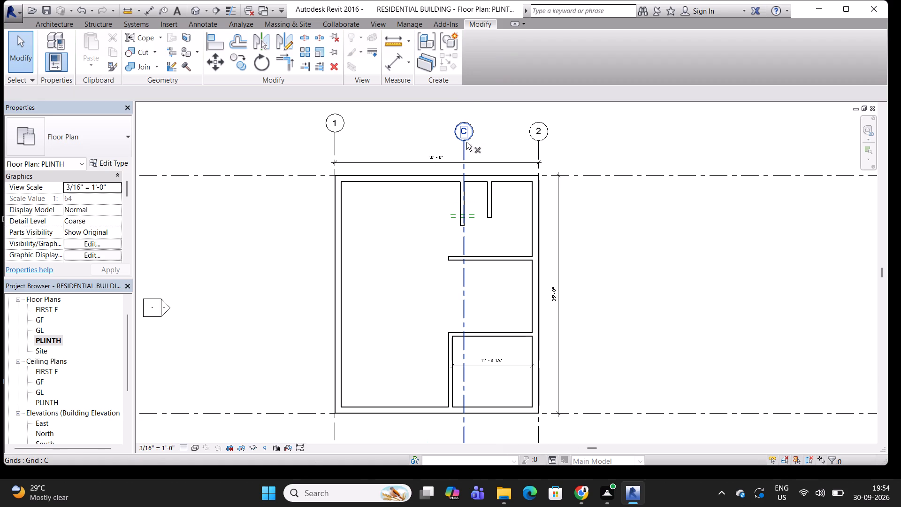
click(467, 138)
key(Delete)
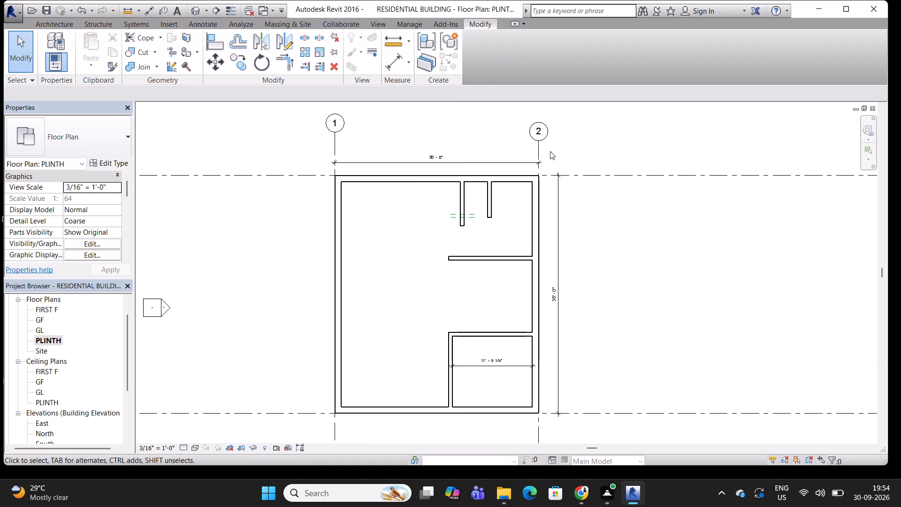
key(Escape)
Copy grid 2 by 13' horizontally toward grid 1.
click(538, 138)
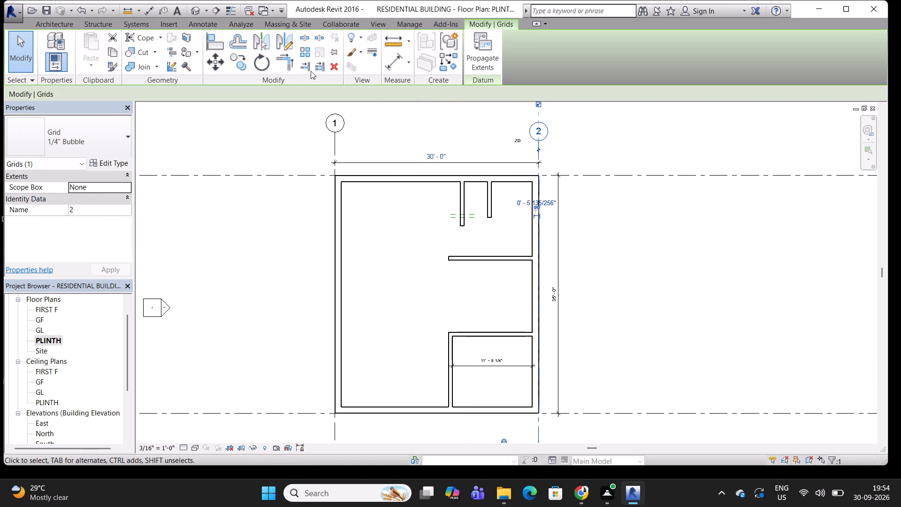
click(240, 59)
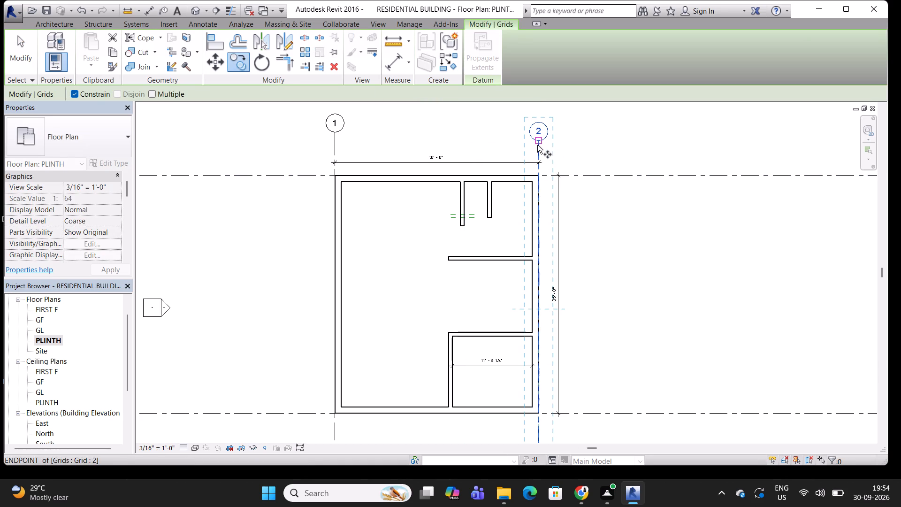
click(537, 145)
text(13')
key(Return)
middle_drag(466, 154, 446, 152)
key(Escape)
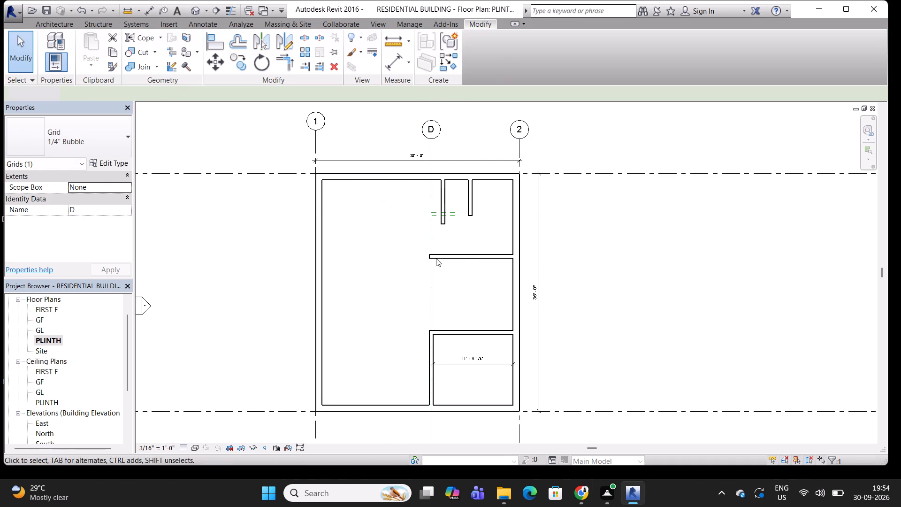
key(Escape)
Move the two short vertical partitions at the upper outer wall toward grid 1 until the longer one's grid 1 side face meets the copied grid.
click(446, 193)
ctrl+click(469, 190)
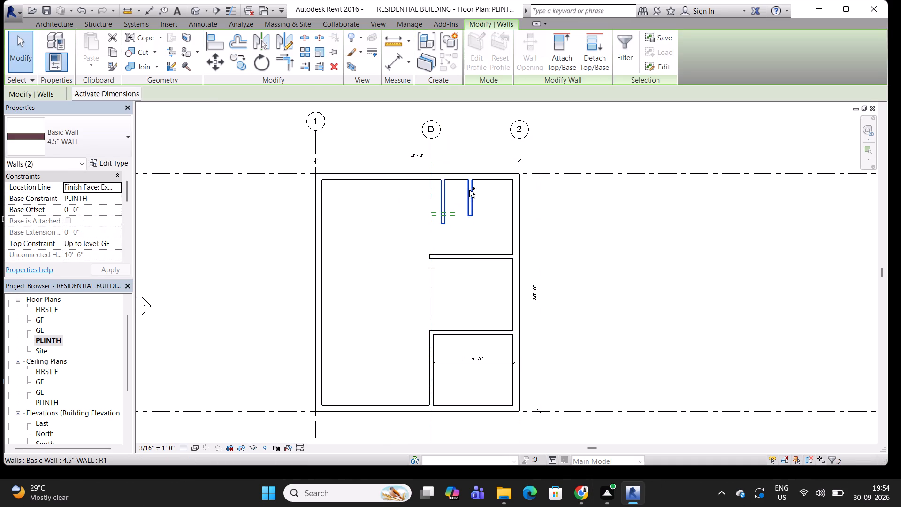
click(224, 59)
scroll(397, 159, up, 3)
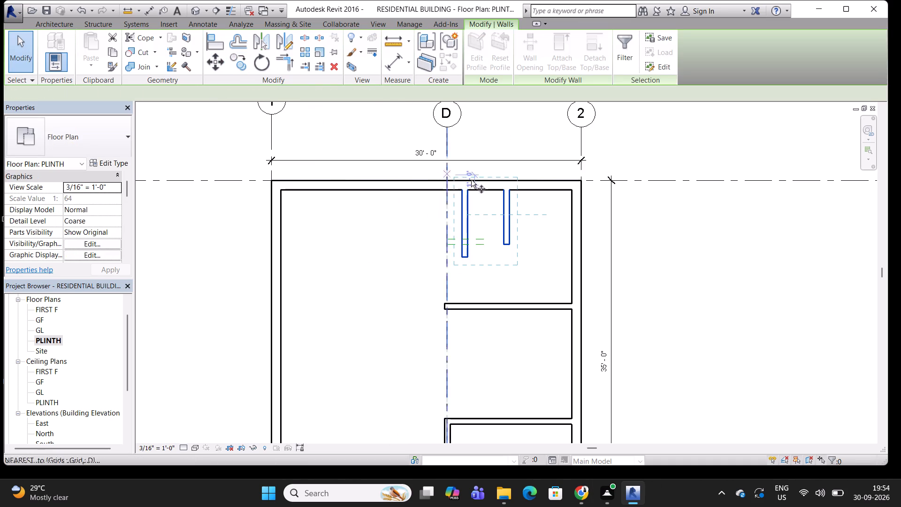
click(464, 189)
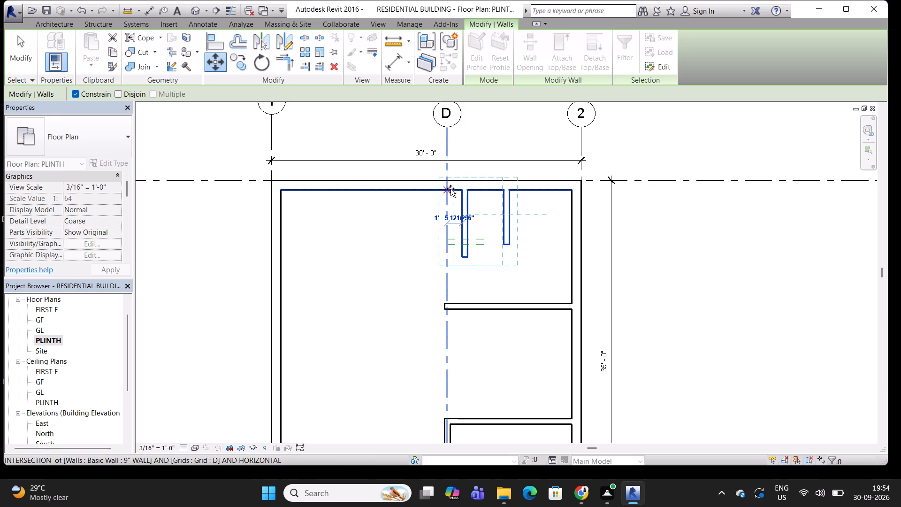
click(450, 189)
key(Escape)
key(Escape)
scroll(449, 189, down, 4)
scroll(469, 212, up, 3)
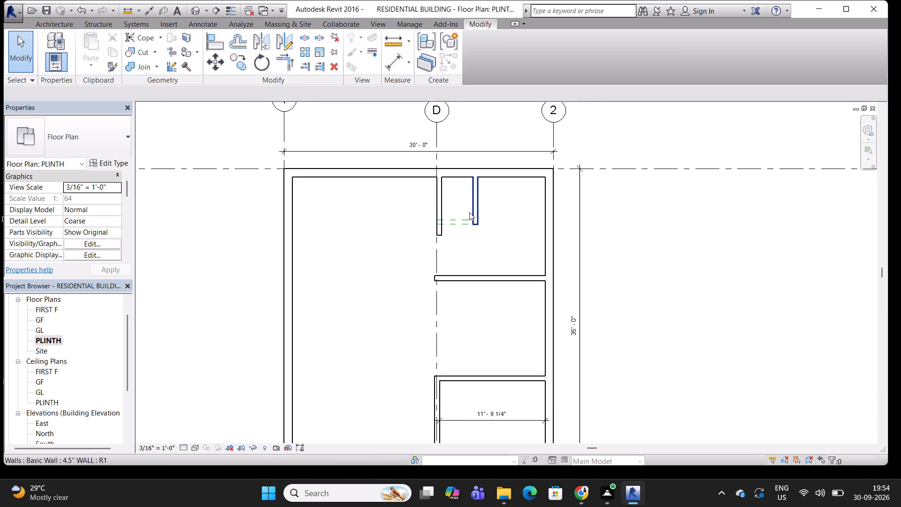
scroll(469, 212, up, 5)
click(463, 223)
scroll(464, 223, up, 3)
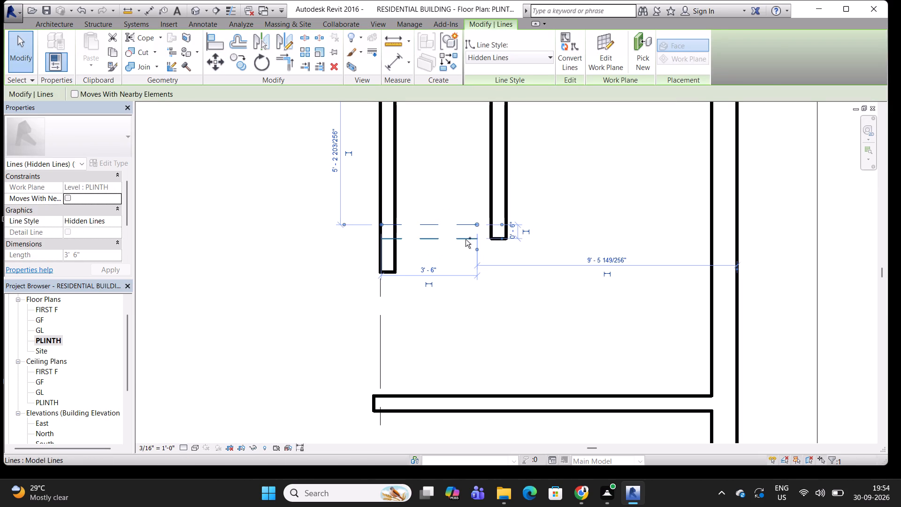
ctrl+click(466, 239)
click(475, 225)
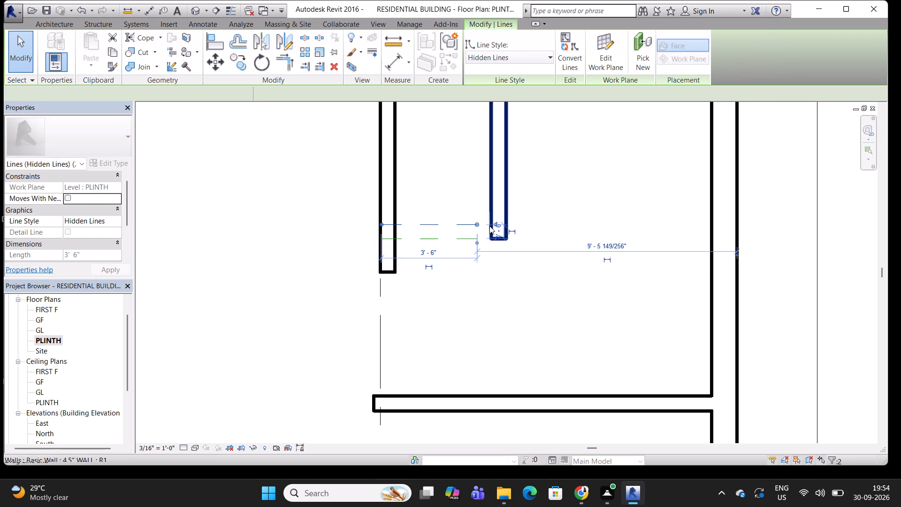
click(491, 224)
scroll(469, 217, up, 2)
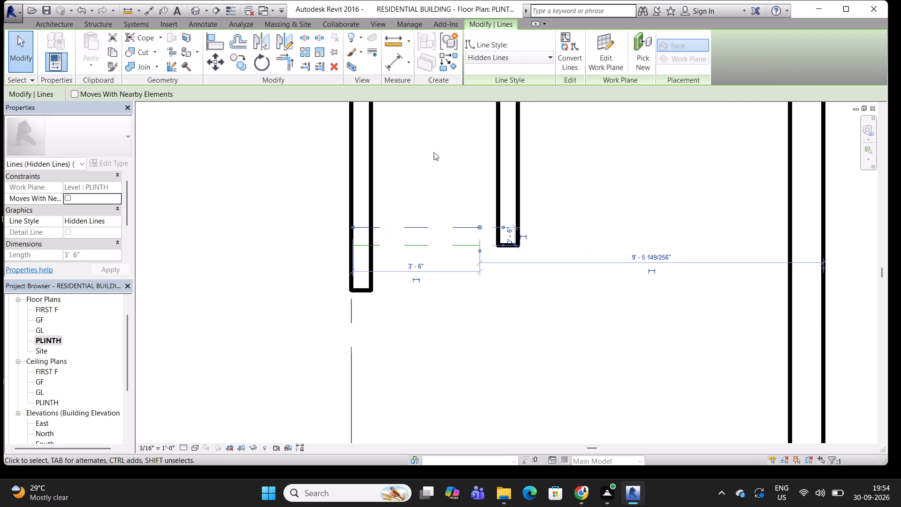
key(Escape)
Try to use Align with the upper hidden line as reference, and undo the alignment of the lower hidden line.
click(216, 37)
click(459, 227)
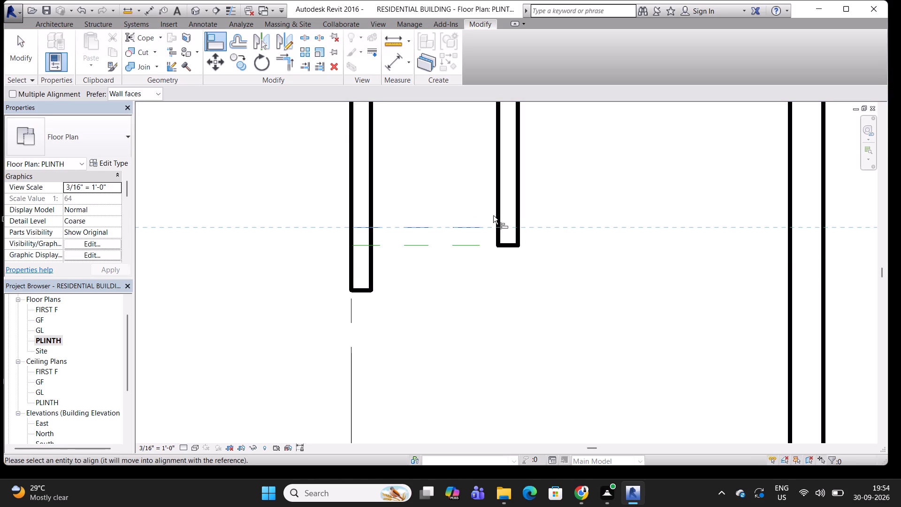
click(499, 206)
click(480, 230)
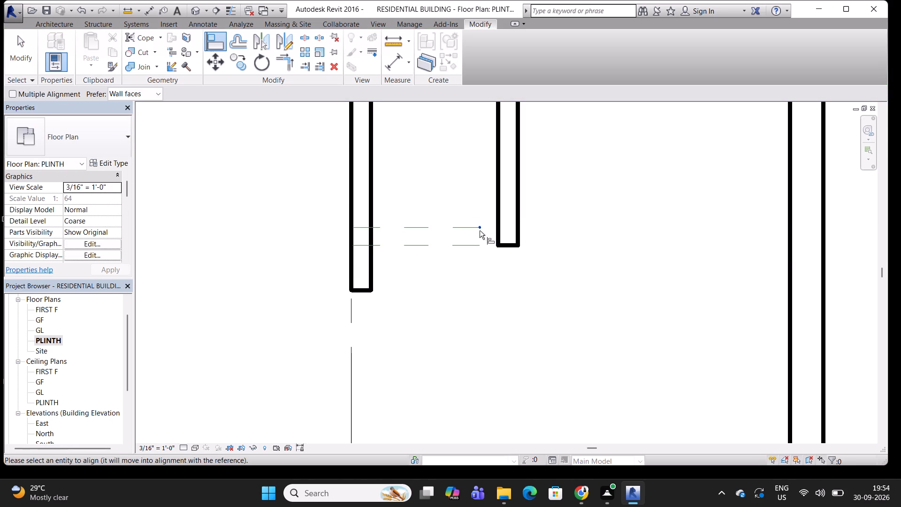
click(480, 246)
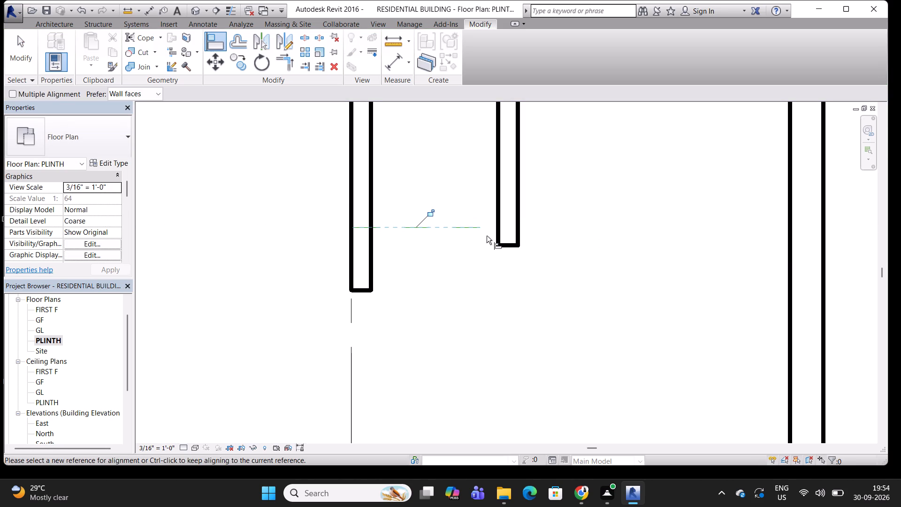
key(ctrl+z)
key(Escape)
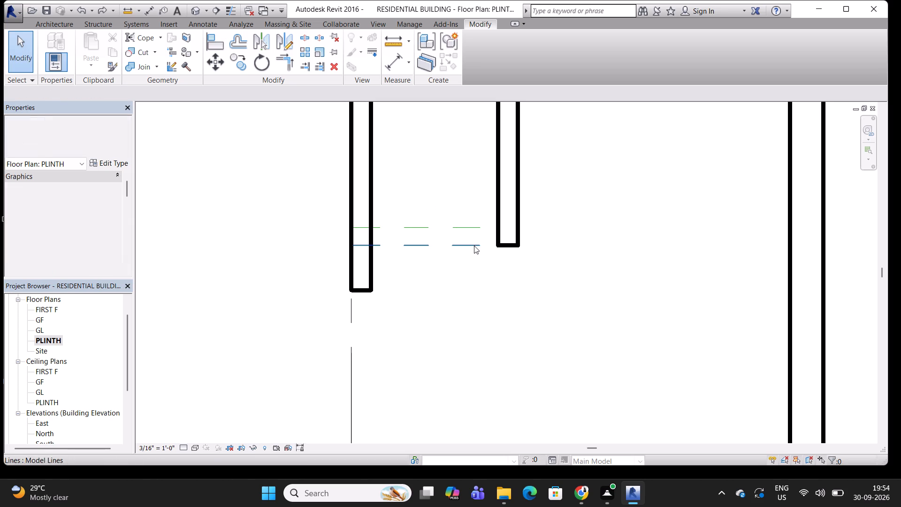
Stretch the lower hidden line's ends so it spans exactly between the facing faces of the two short vertical partitions.
click(474, 246)
drag(480, 244, 496, 244)
click(352, 246)
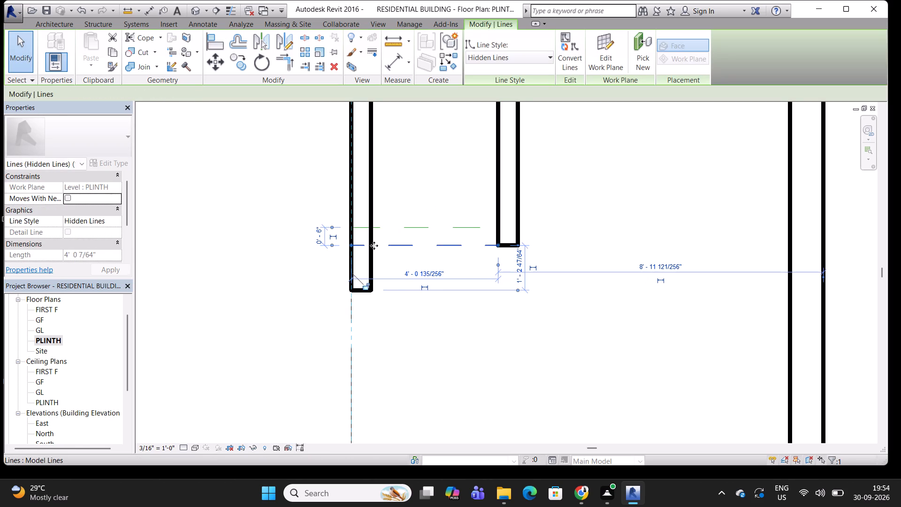
click(374, 246)
drag(353, 244, 374, 246)
key(Escape)
Delete the upper hidden line between the two short vertical partitions.
click(409, 229)
key(Delete)
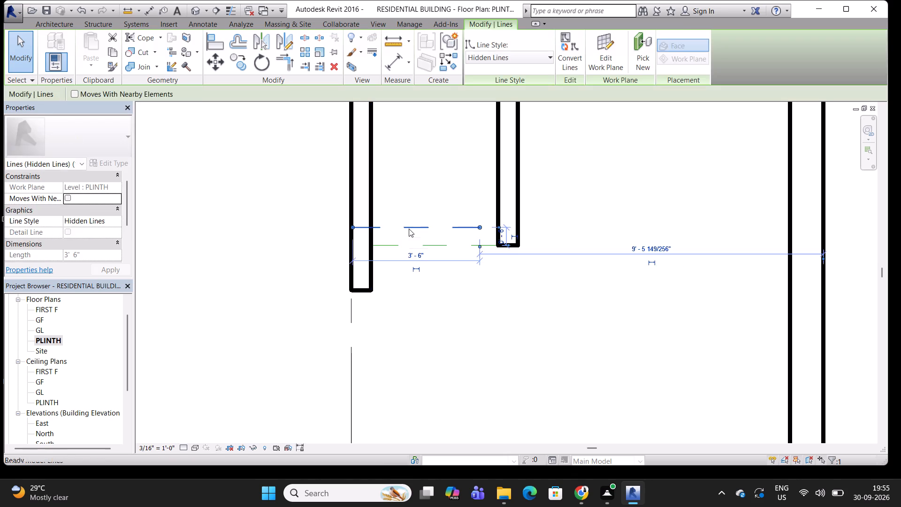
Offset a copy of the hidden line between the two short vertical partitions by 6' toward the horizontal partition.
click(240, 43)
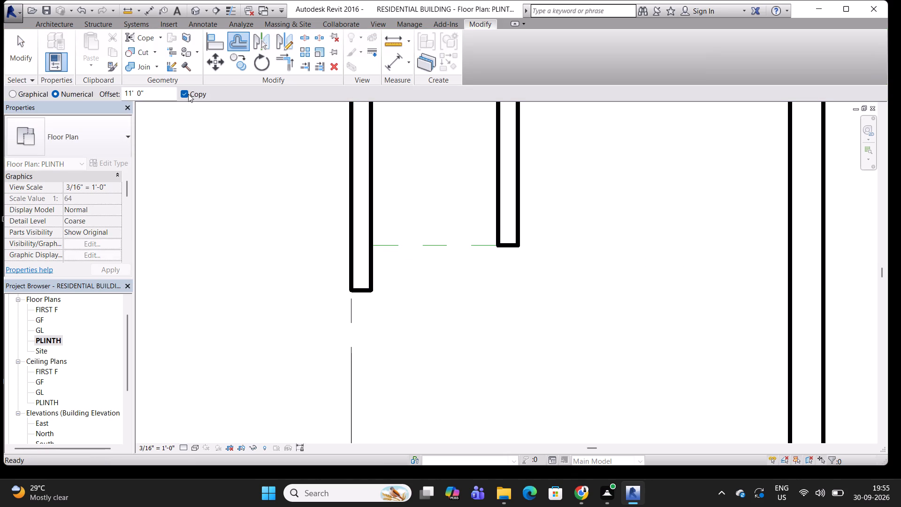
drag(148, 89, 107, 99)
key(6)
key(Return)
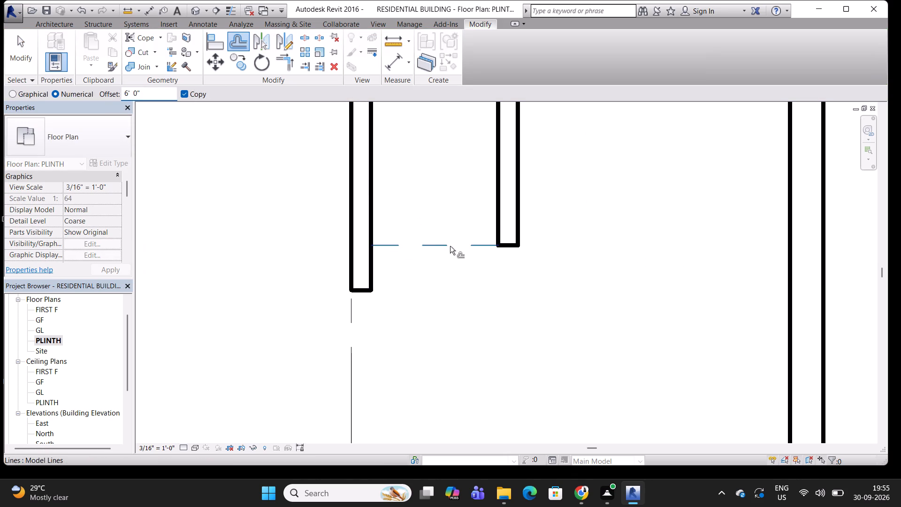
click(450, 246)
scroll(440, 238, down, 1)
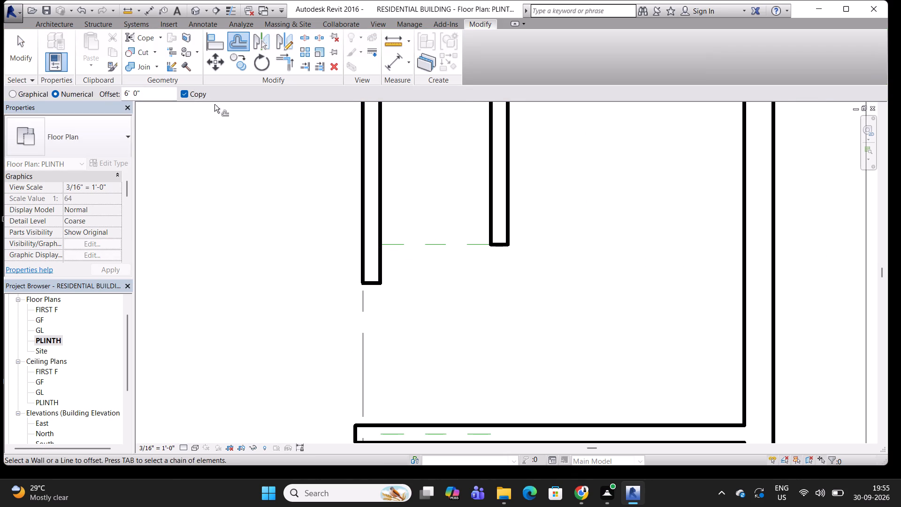
Offset a copy of the hidden line between the two short vertical partitions by 6" toward the upper outer wall.
scroll(298, 161, down, 6)
middle_drag(408, 169, 468, 244)
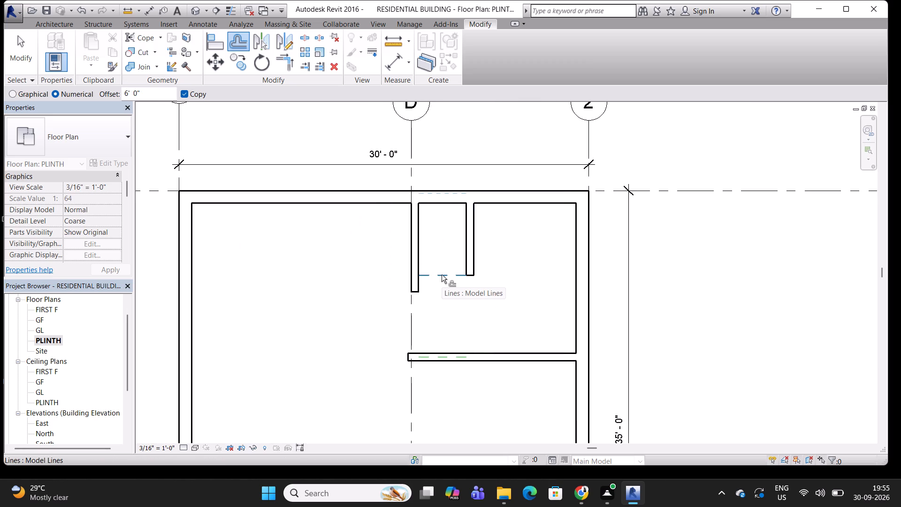
scroll(442, 274, down, 4)
scroll(442, 271, up, 4)
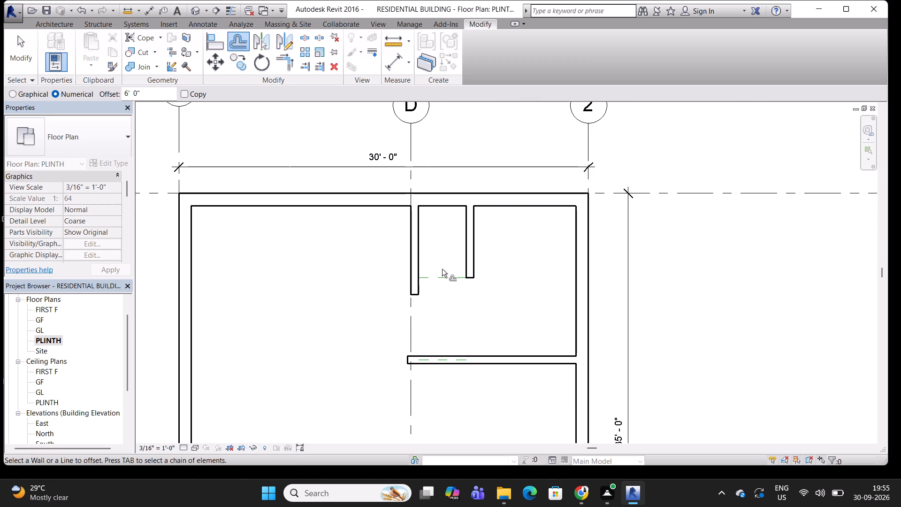
drag(146, 95, 112, 95)
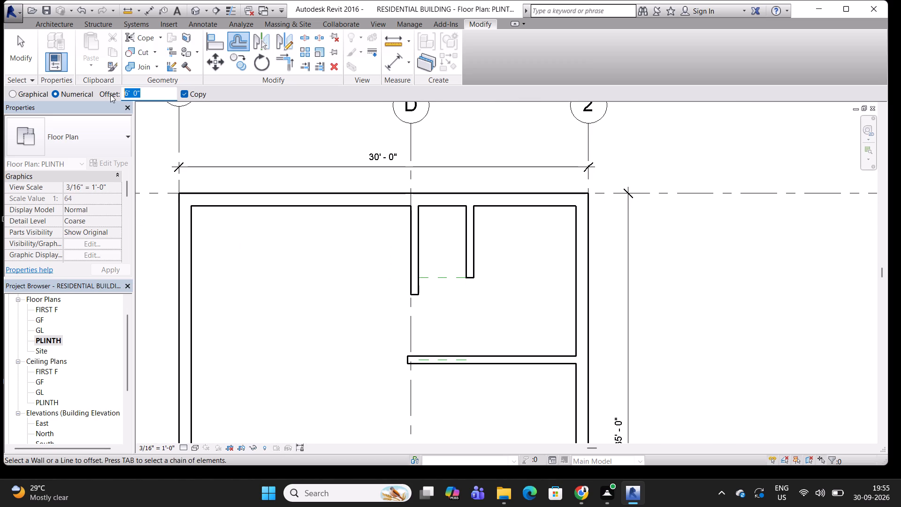
key(6)
key(shift+quotedbl)
key(Return)
click(443, 277)
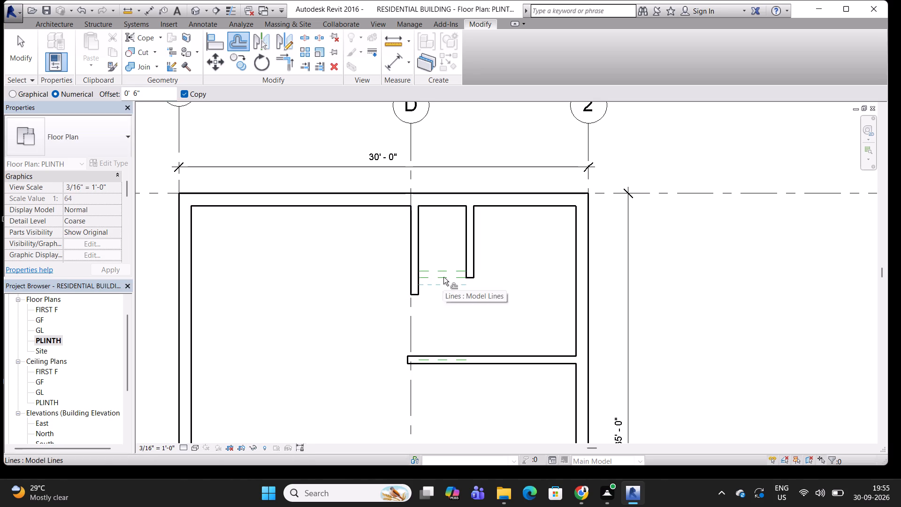
middle_drag(466, 266, 414, 234)
middle_drag(446, 251, 499, 249)
key(Escape)
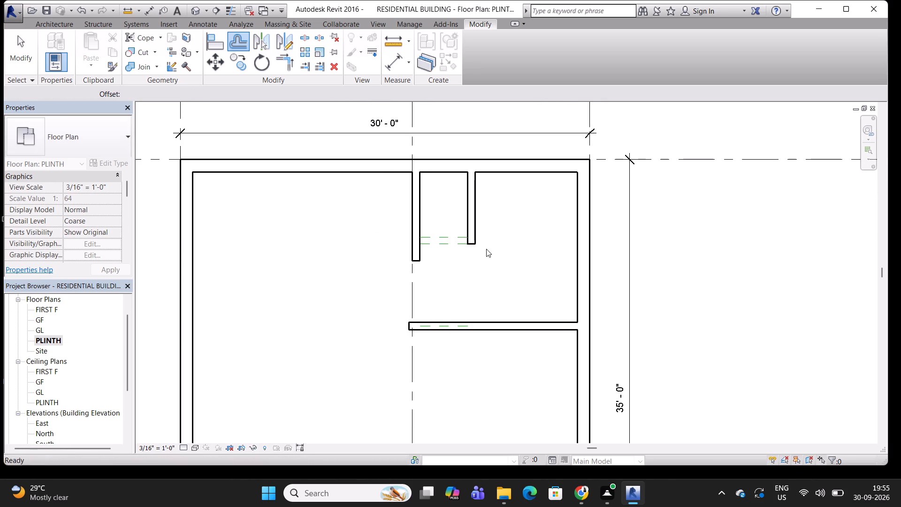
key(Escape)
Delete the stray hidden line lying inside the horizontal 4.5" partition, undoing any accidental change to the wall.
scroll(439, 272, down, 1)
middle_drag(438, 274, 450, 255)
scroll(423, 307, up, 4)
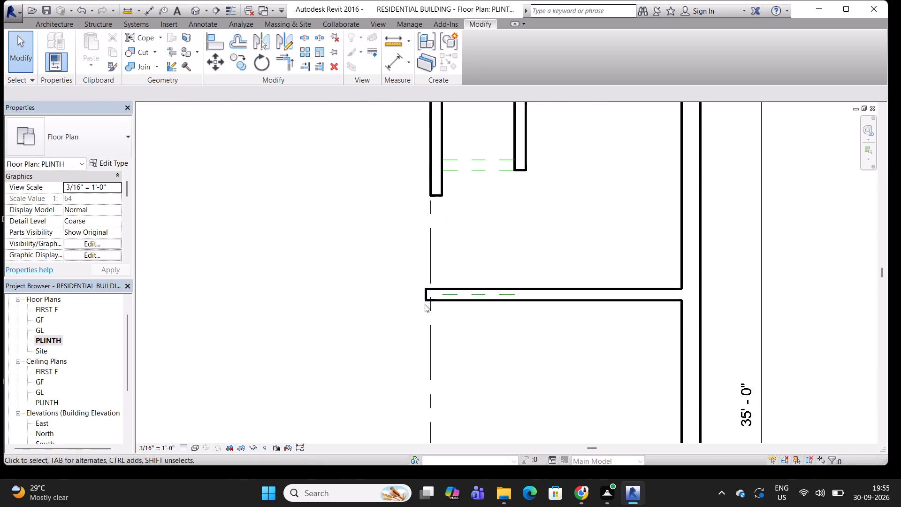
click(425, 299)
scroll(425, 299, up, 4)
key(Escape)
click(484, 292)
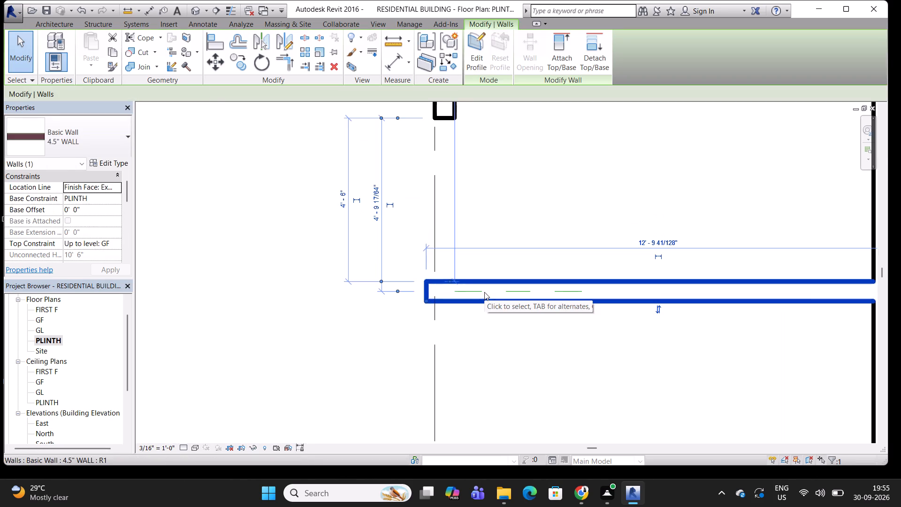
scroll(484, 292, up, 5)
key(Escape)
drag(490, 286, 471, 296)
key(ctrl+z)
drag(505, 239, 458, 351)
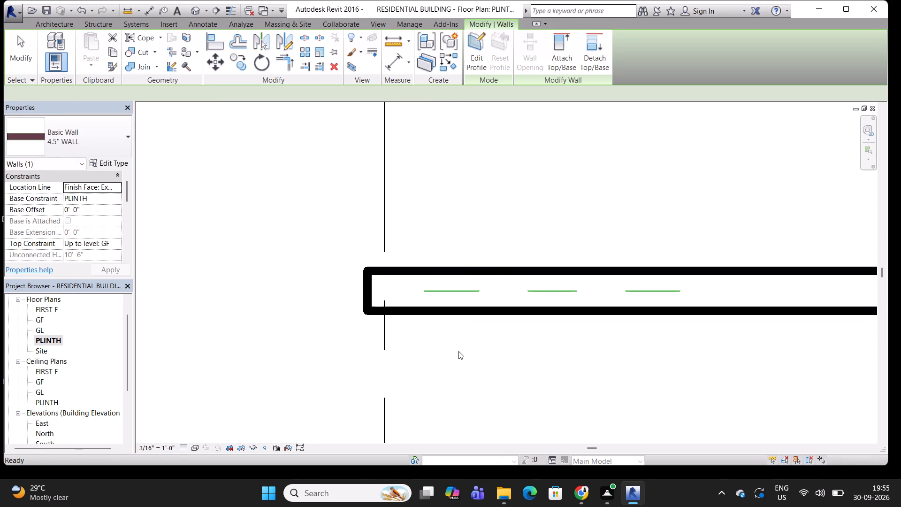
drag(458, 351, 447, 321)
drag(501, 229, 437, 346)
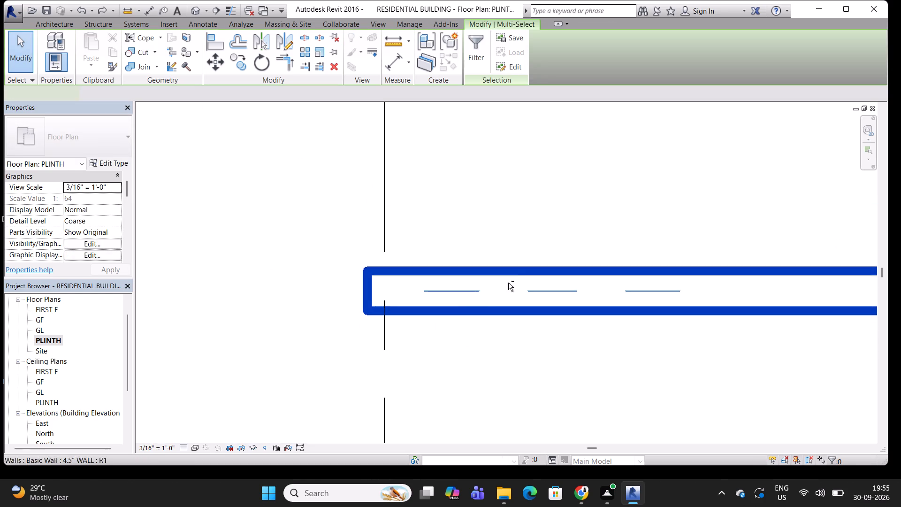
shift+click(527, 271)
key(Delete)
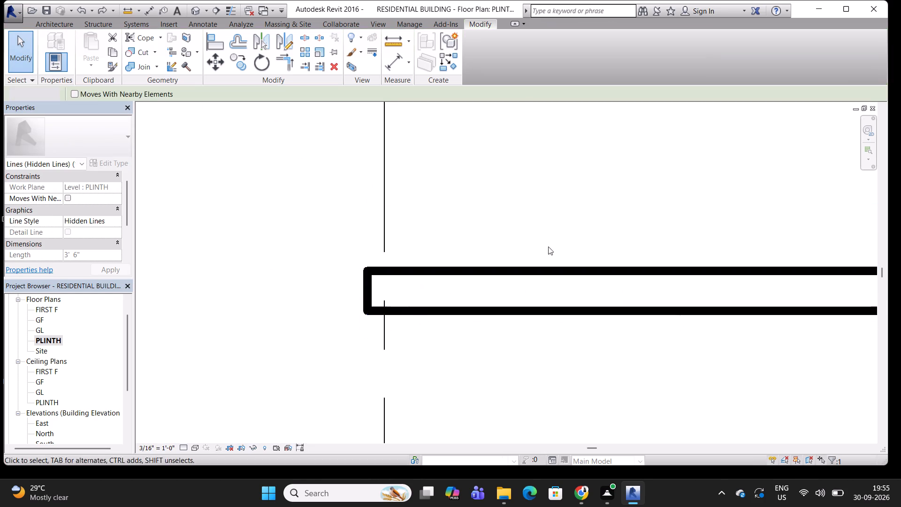
Shorten the free end of the horizontal 4.5" partition so that it ends exactly on grid D.
click(385, 299)
key(Escape)
click(366, 293)
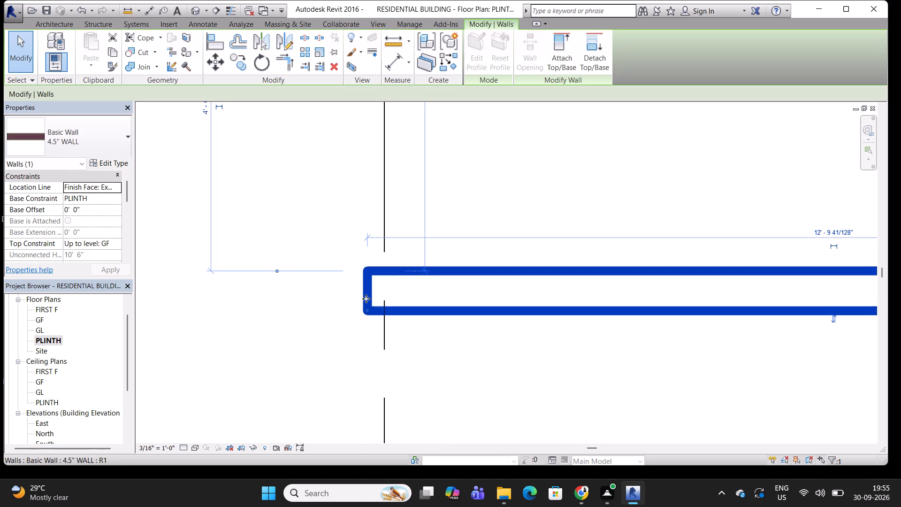
drag(367, 311, 384, 312)
key(Escape)
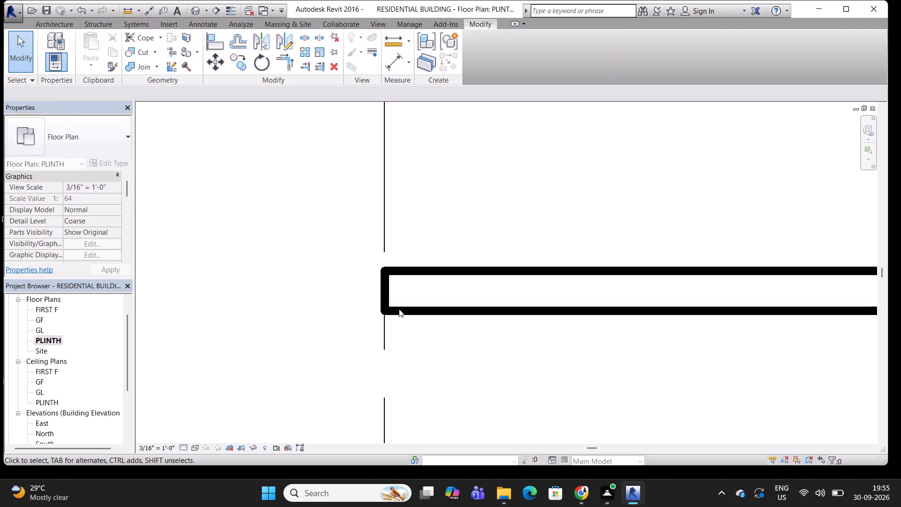
Check the distance from grid D to the inner face of the grid 2 outer wall with an aligned dimension, without placing it.
scroll(410, 283, down, 12)
scroll(481, 144, down, 3)
middle_drag(480, 148, 441, 143)
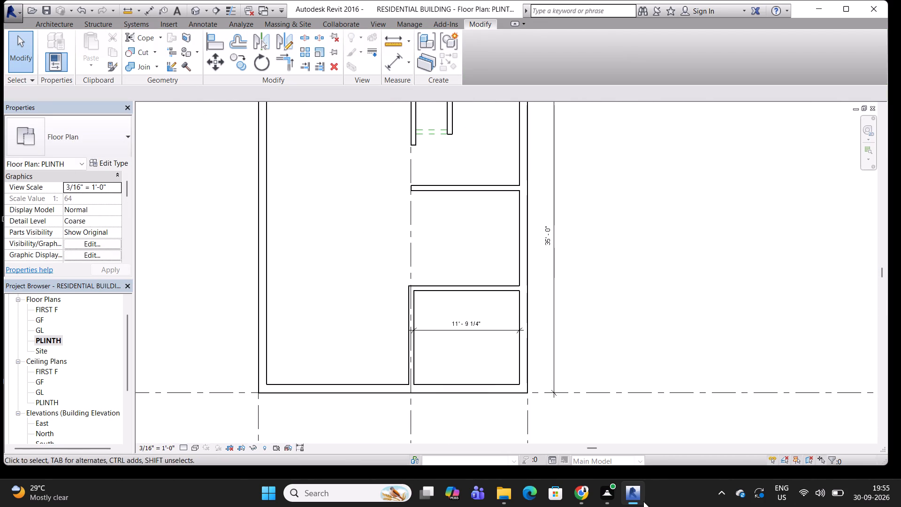
middle_drag(440, 304, 441, 286)
middle_drag(446, 273, 446, 382)
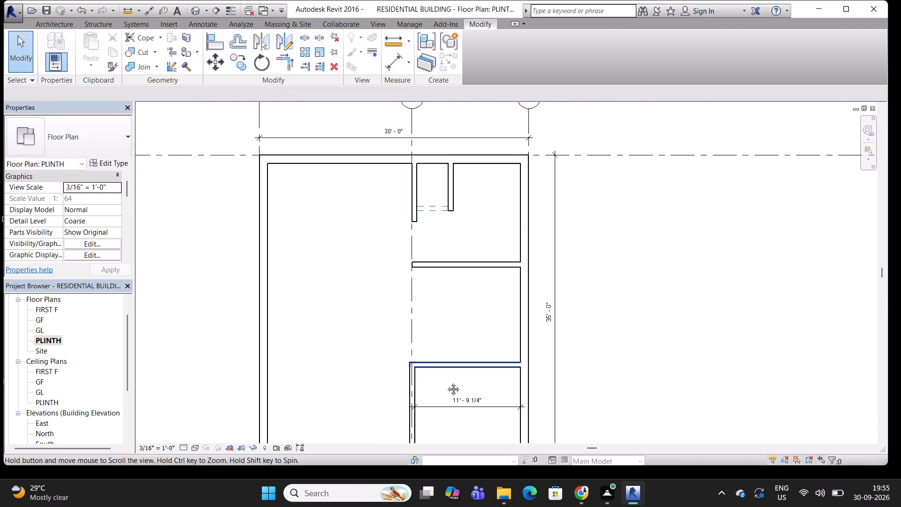
middle_drag(446, 382, 441, 349)
click(390, 66)
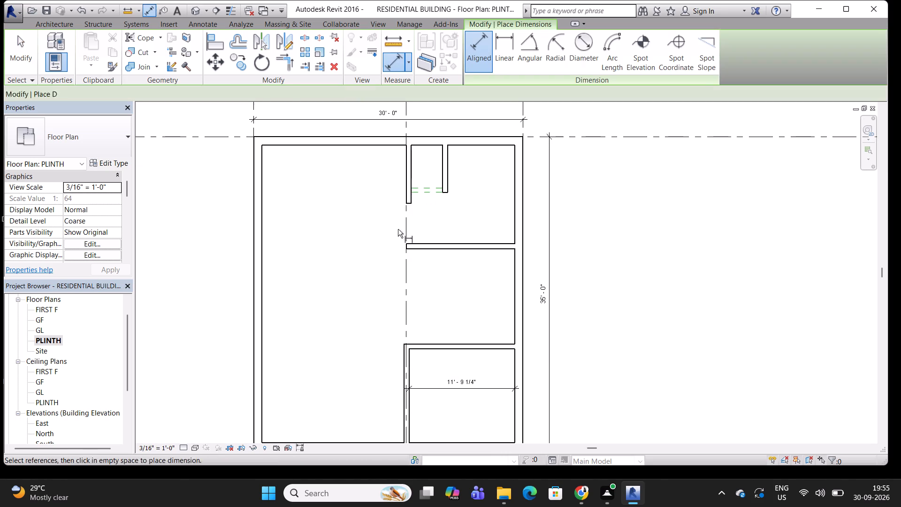
click(406, 220)
click(512, 218)
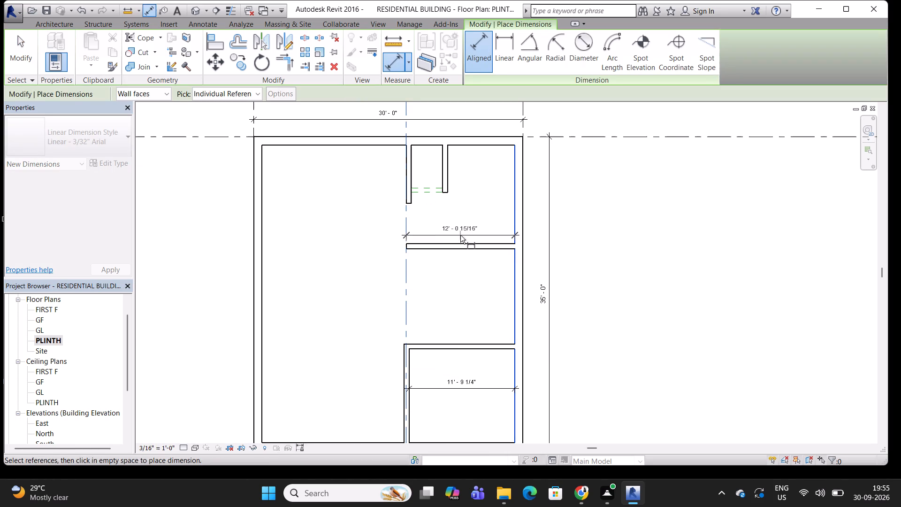
middle_drag(448, 227, 458, 241)
middle_drag(493, 236, 479, 233)
middle_drag(480, 233, 493, 279)
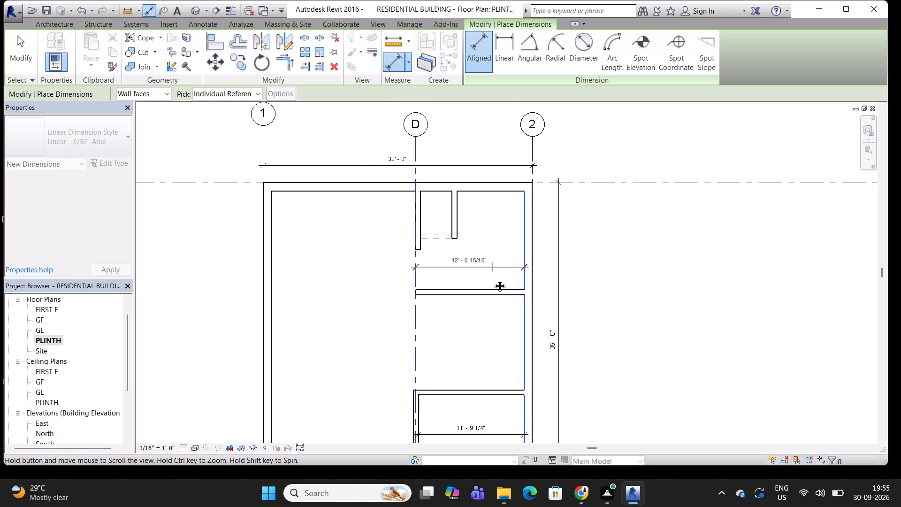
middle_drag(493, 279, 493, 280)
key(Escape)
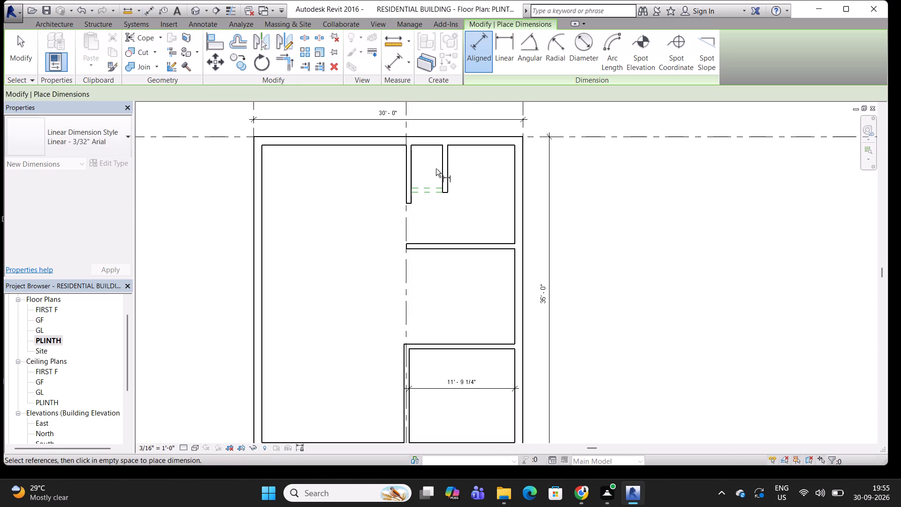
scroll(485, 205, down, 1)
middle_drag(485, 205, 490, 268)
key(Escape)
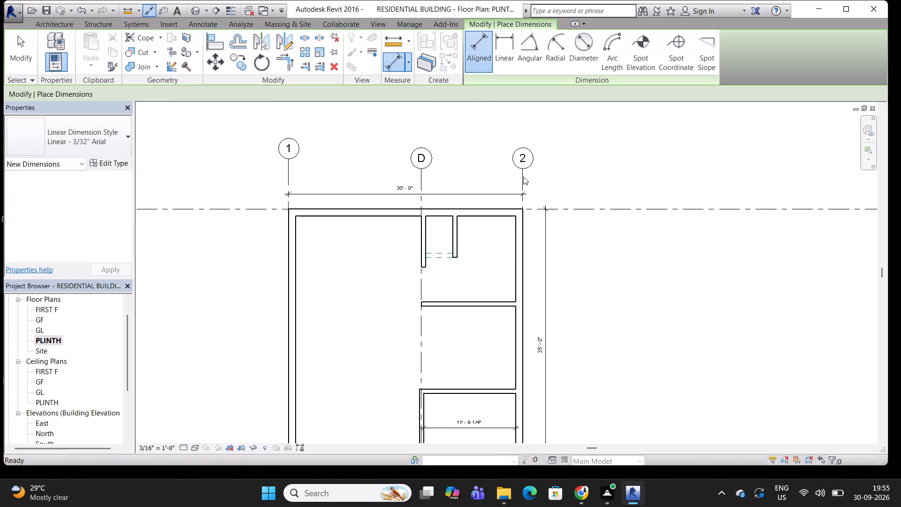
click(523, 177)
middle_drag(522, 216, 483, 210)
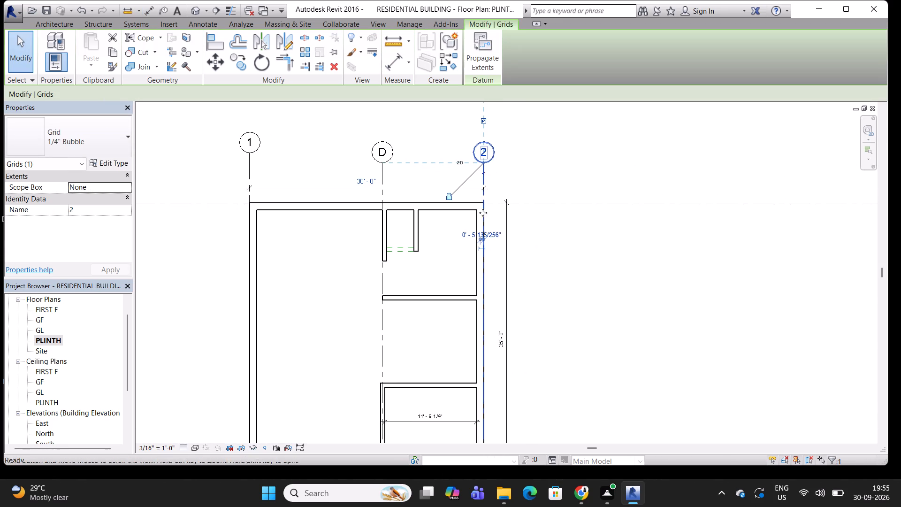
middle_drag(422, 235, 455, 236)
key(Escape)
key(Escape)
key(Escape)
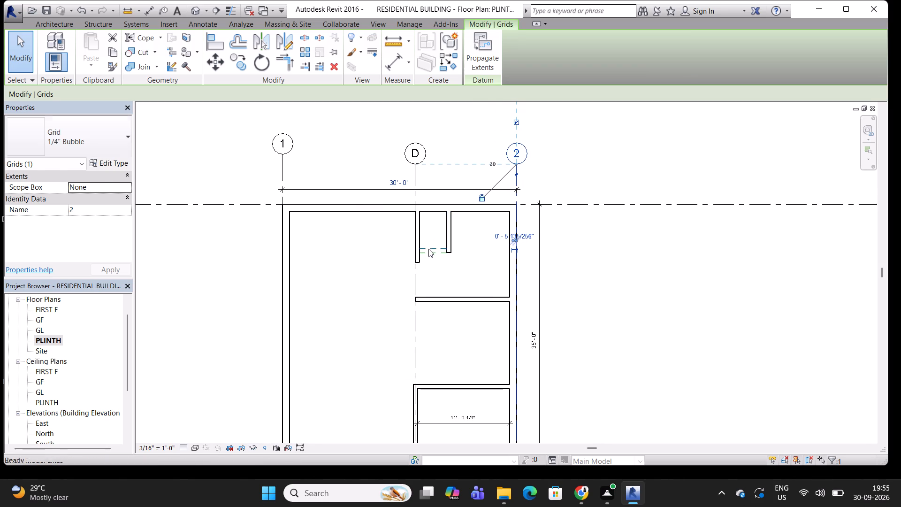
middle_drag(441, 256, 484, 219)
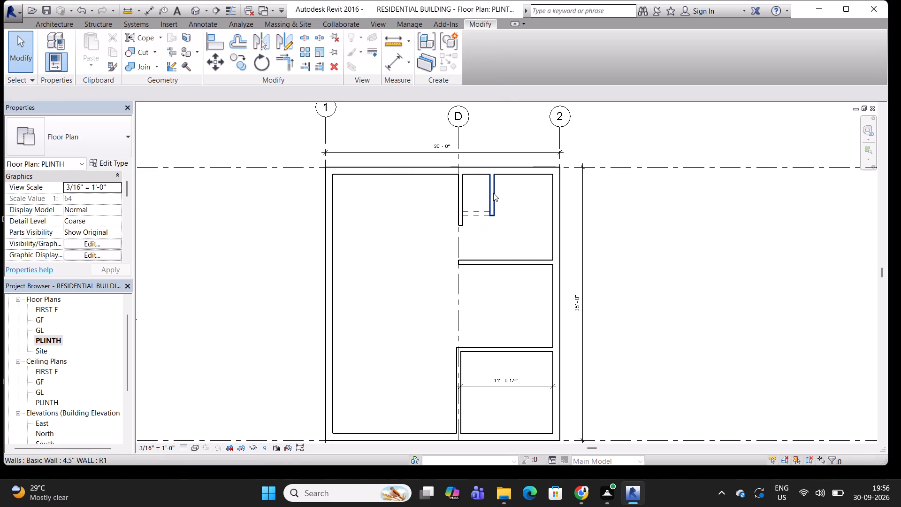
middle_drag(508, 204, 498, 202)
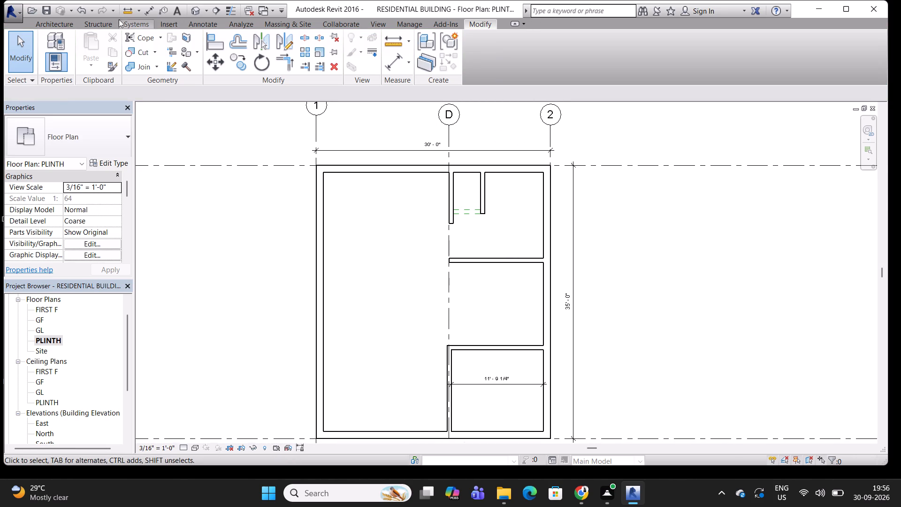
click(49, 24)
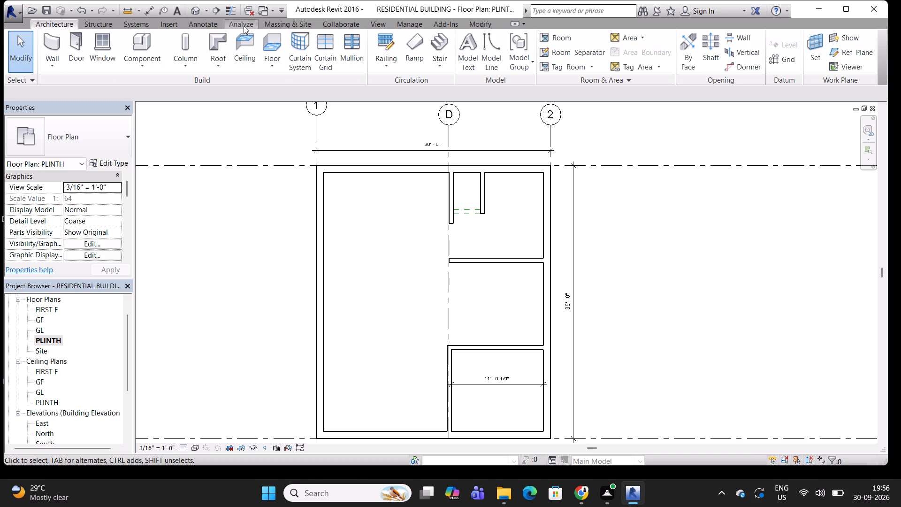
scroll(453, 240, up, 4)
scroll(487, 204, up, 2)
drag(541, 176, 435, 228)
Dimension the upper room's width from the longer short partition's inner face to the grid 2 outer wall's inner face.
scroll(473, 212, down, 2)
middle_drag(491, 200, 489, 217)
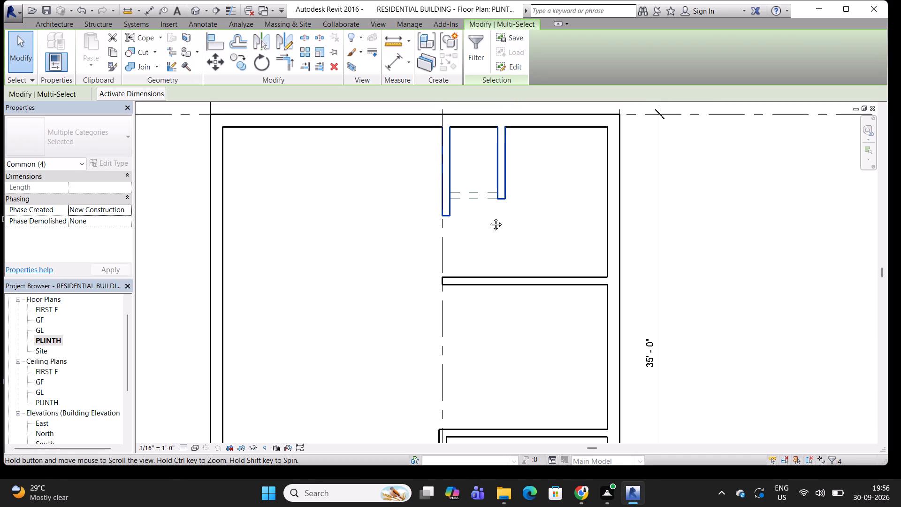
middle_drag(489, 217, 474, 246)
click(396, 66)
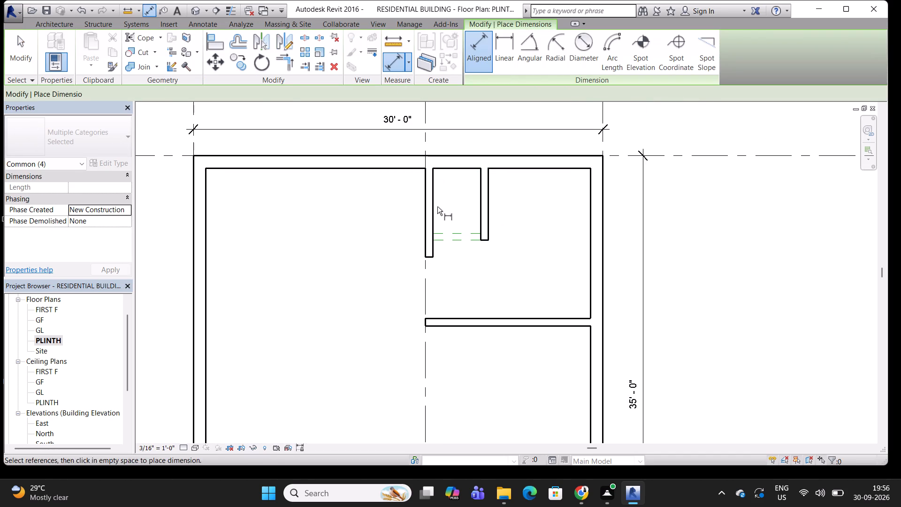
click(434, 206)
click(589, 198)
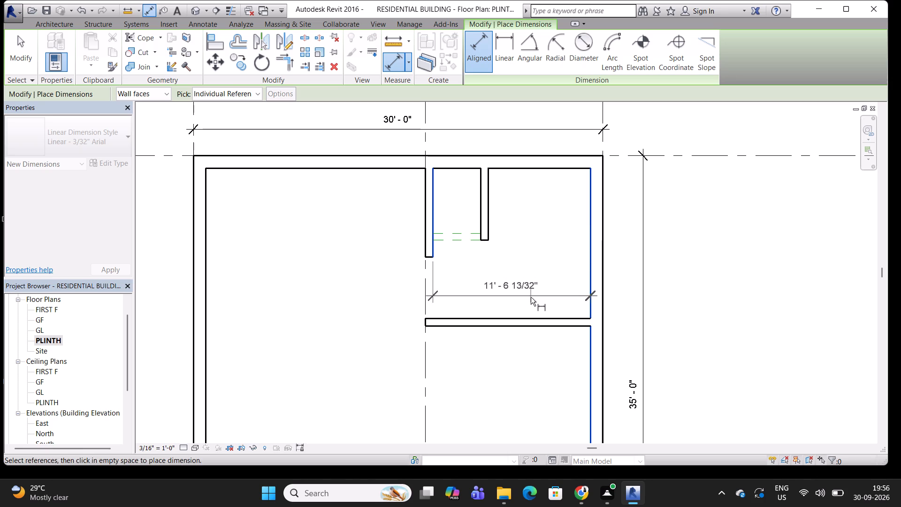
click(530, 298)
middle_drag(479, 244, 474, 146)
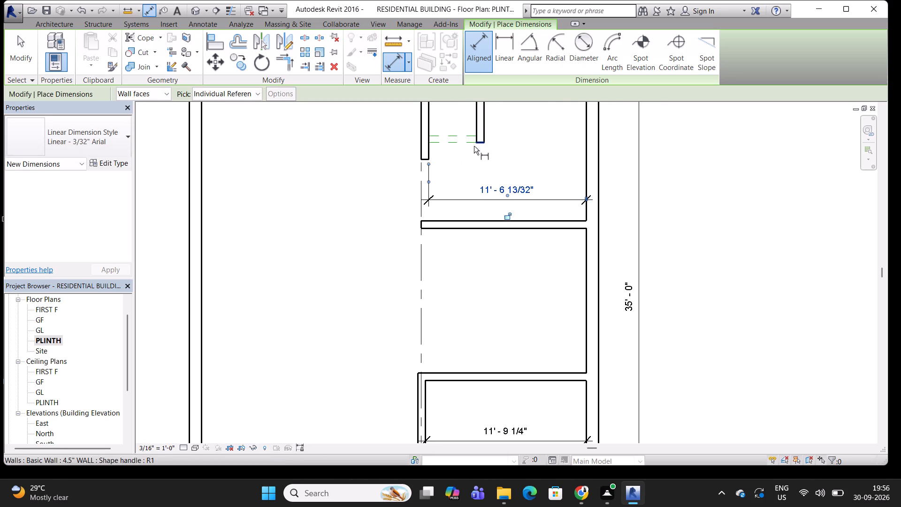
scroll(473, 146, down, 5)
middle_drag(469, 209, 440, 203)
scroll(422, 267, up, 4)
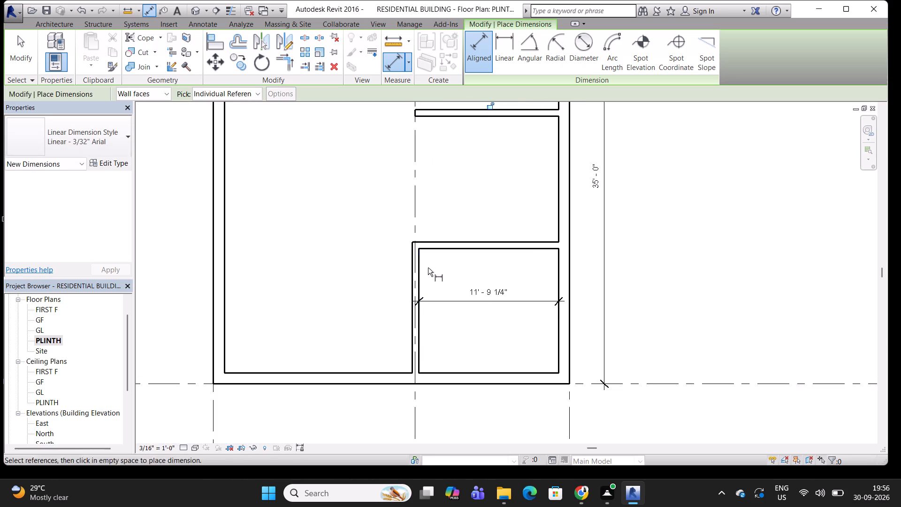
middle_drag(428, 268, 412, 212)
key(Escape)
key(Escape)
key(Escape)
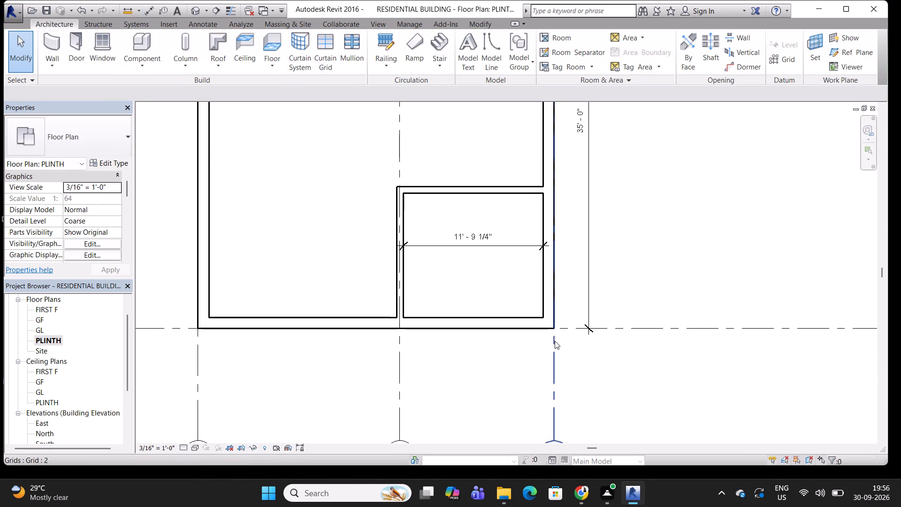
Copy grid 2 from the outer wall's outside corner to its inside corner, placing a grid on the wall's inner face.
scroll(551, 315, down, 2)
click(557, 346)
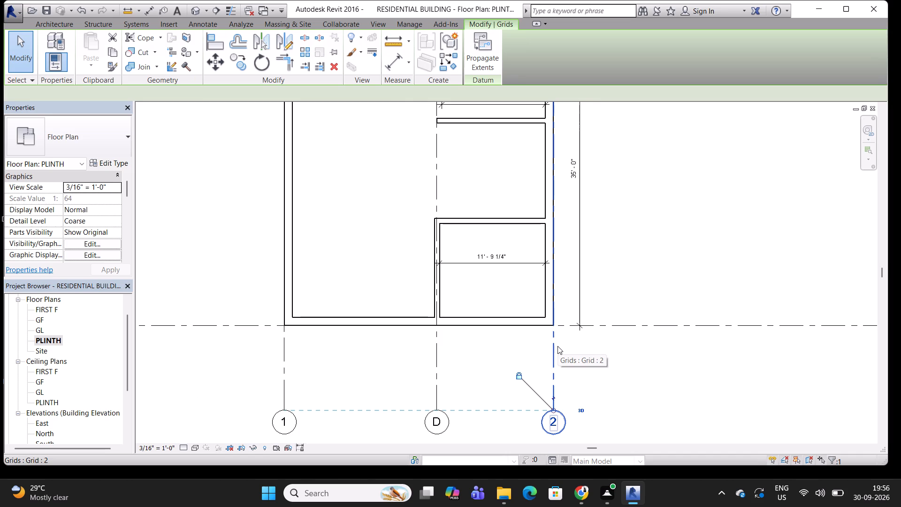
text(CO)
key(space)
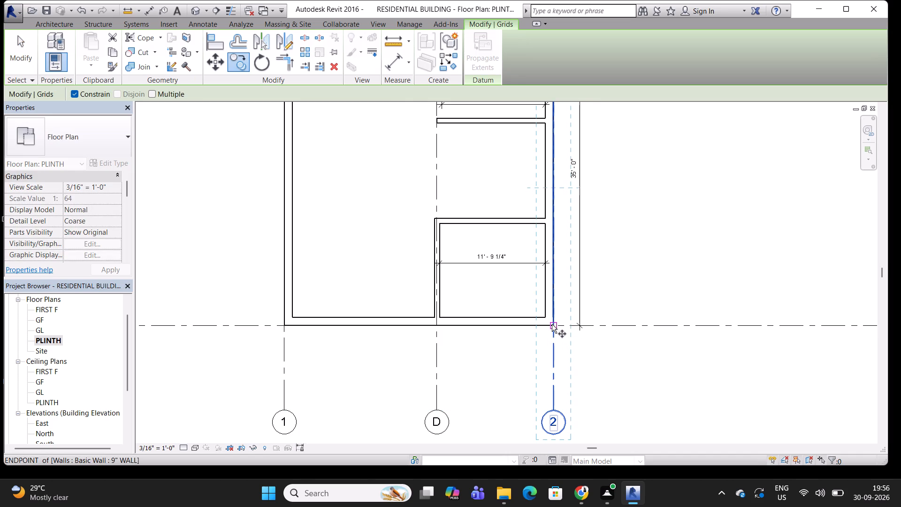
click(552, 324)
click(546, 319)
middle_drag(547, 348, 551, 322)
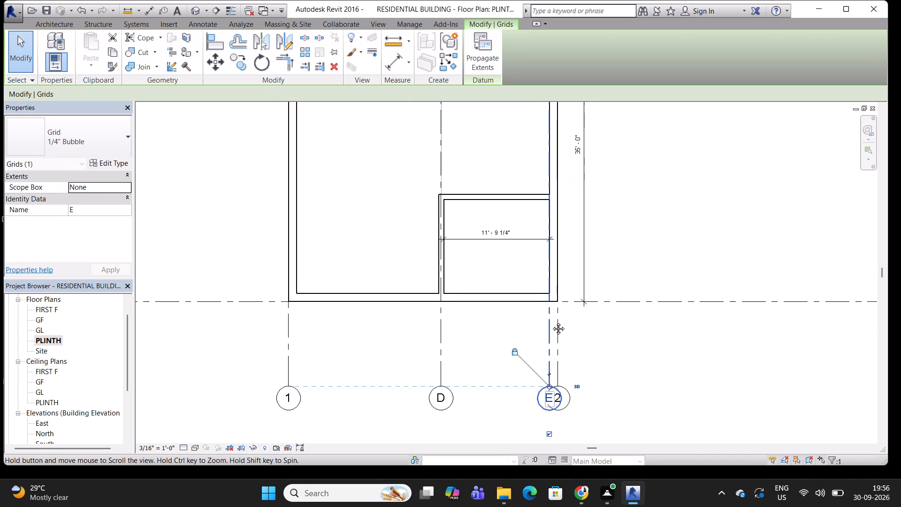
middle_drag(551, 322, 550, 320)
key(Escape)
key(Escape)
scroll(552, 302, up, 8)
scroll(551, 288, down, 5)
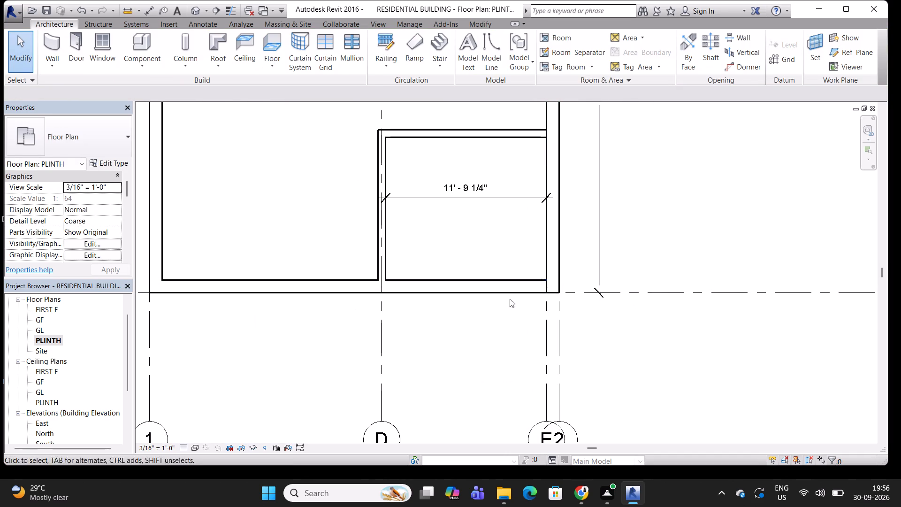
key(Escape)
key(Escape)
Copy the grid on the wall's inner face 13' toward grid 1.
click(547, 322)
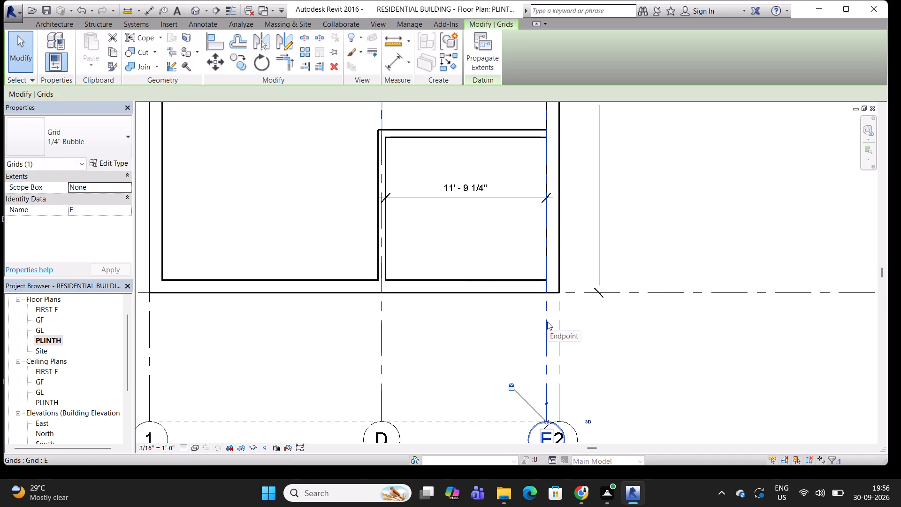
text(CO)
key(space)
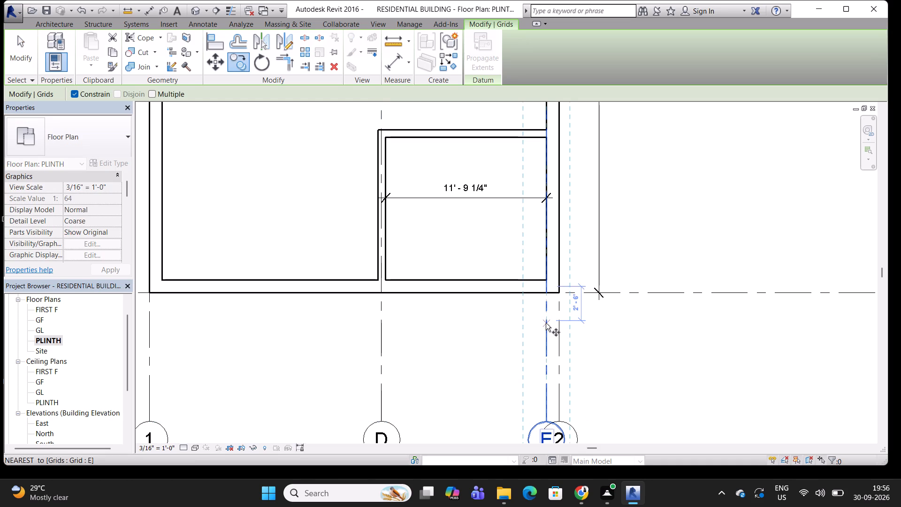
click(545, 299)
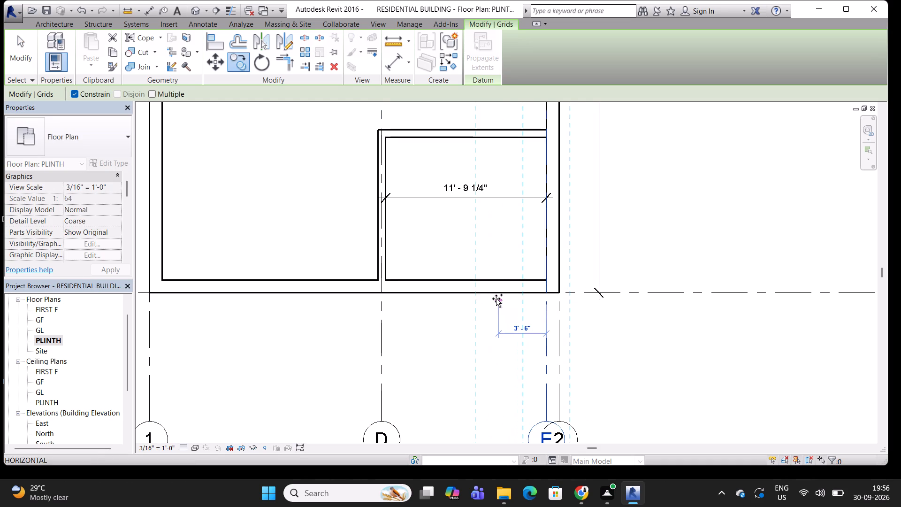
text(13')
key(Return)
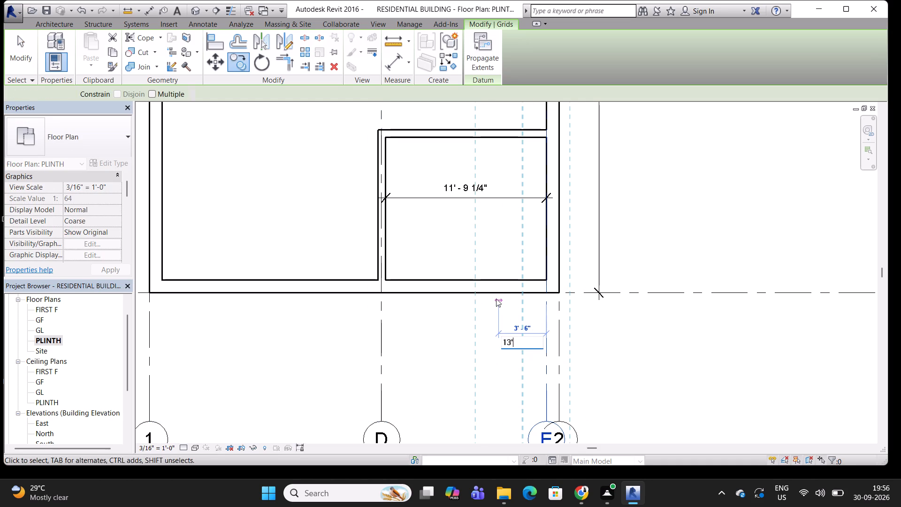
middle_drag(419, 269, 450, 331)
key(Escape)
scroll(405, 201, up, 4)
key(Escape)
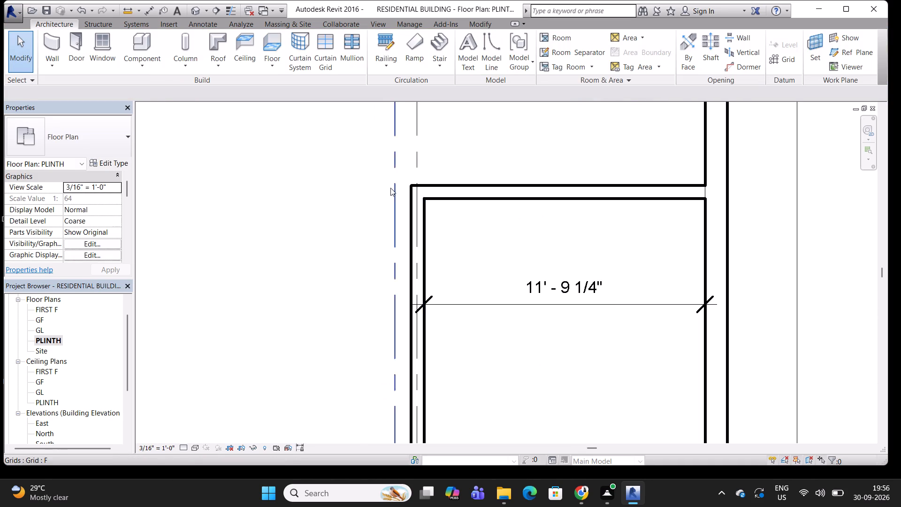
Align the outer face of the lower room's vertical 4.5" partition with the grid copied 13' inward.
scroll(390, 188, up, 2)
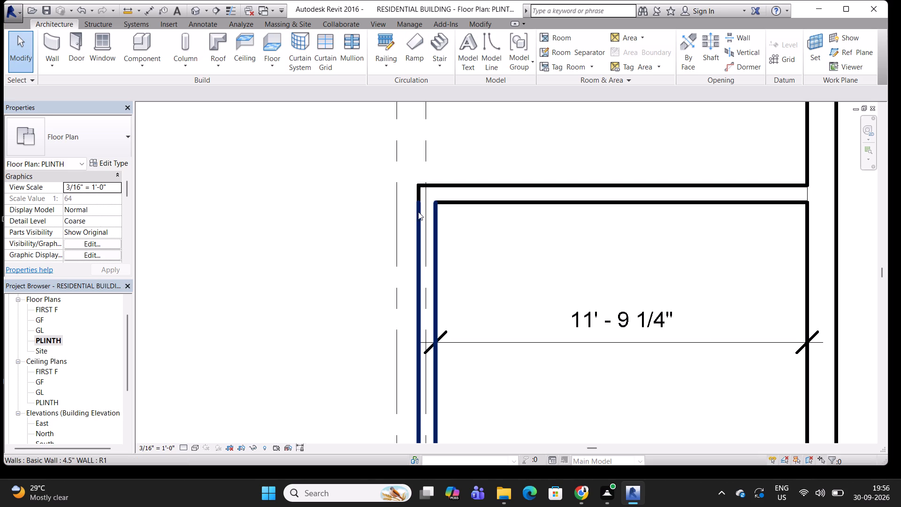
click(418, 212)
click(219, 43)
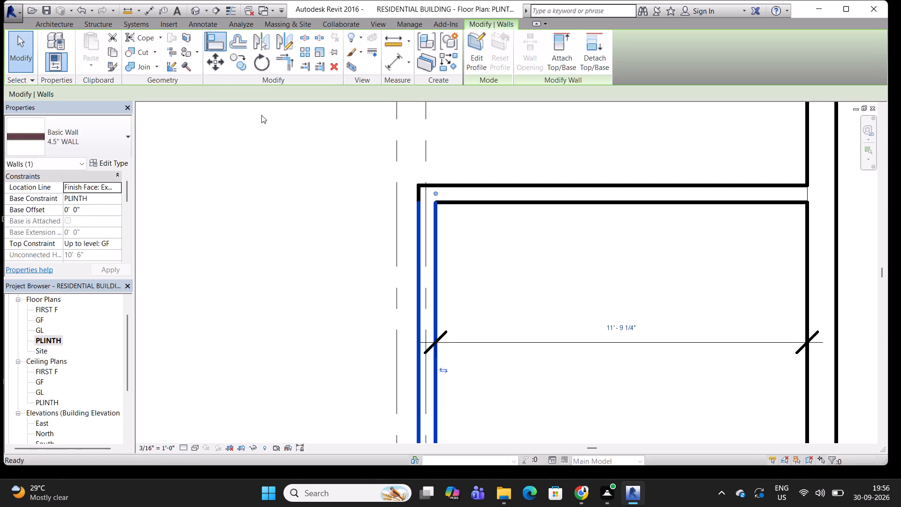
click(395, 232)
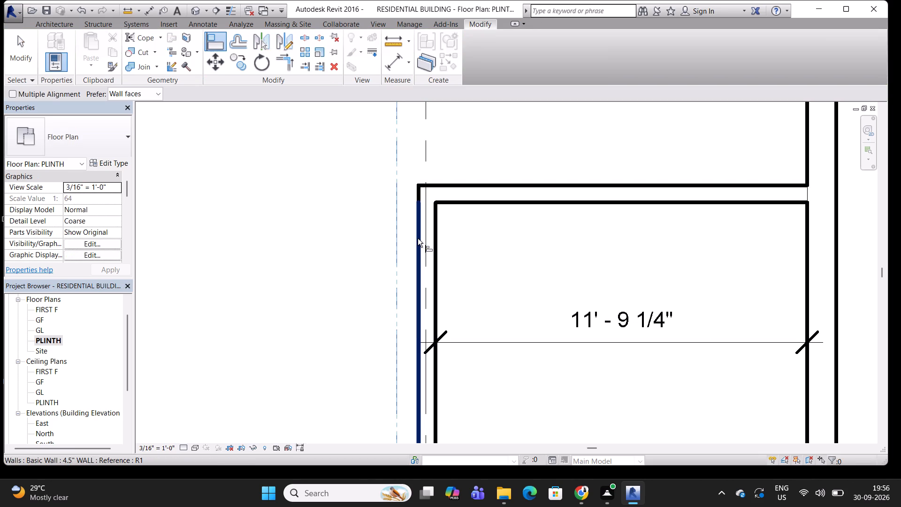
click(418, 238)
Align the outer face of the upper room's longer short partition with the grid copied 13' inward.
scroll(424, 238, down, 7)
middle_drag(455, 168, 459, 428)
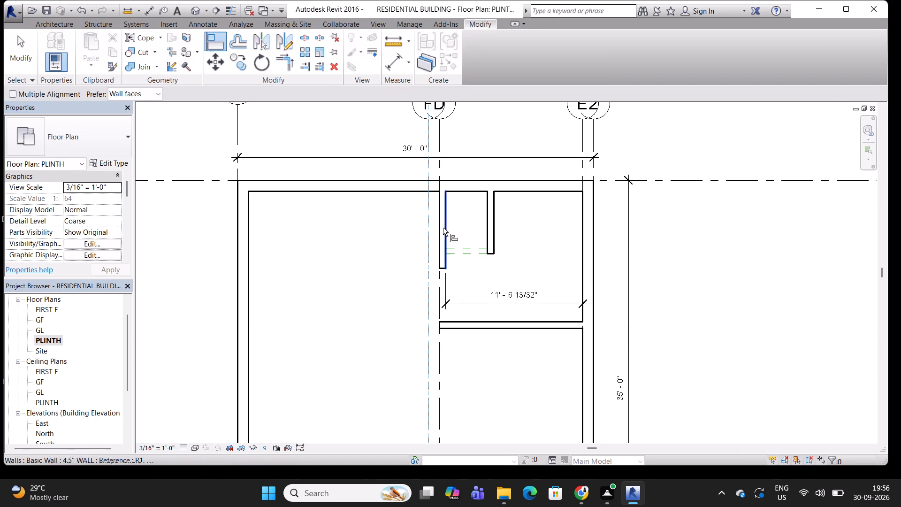
middle_drag(443, 215, 439, 229)
scroll(426, 232, up, 4)
click(425, 242)
click(441, 239)
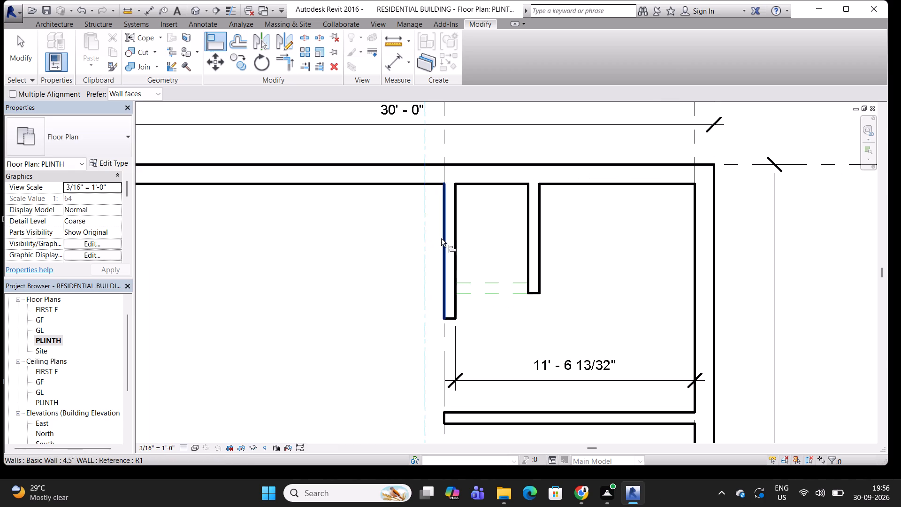
Align the free end of the horizontal 4.5" partition with the grid copied 13' inward.
scroll(468, 219, down, 3)
middle_drag(469, 219, 435, 167)
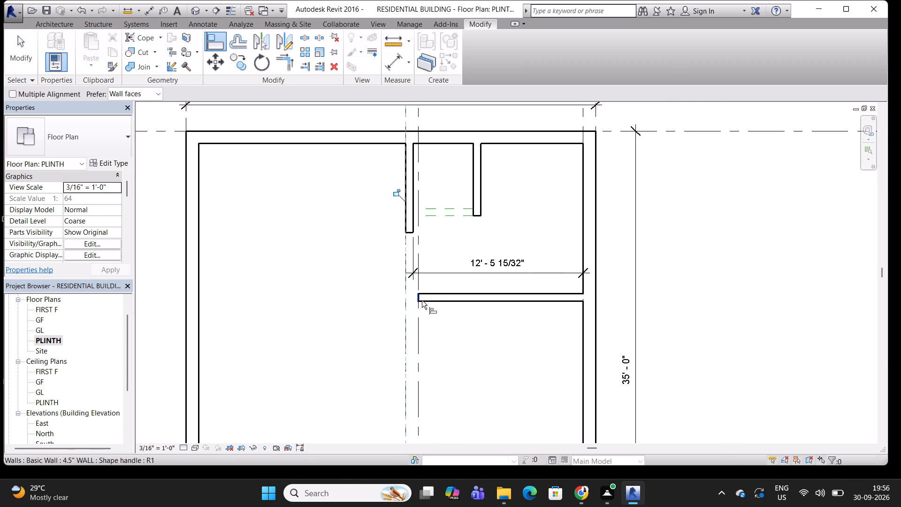
scroll(410, 298, up, 3)
click(404, 300)
click(425, 300)
scroll(438, 260, down, 1)
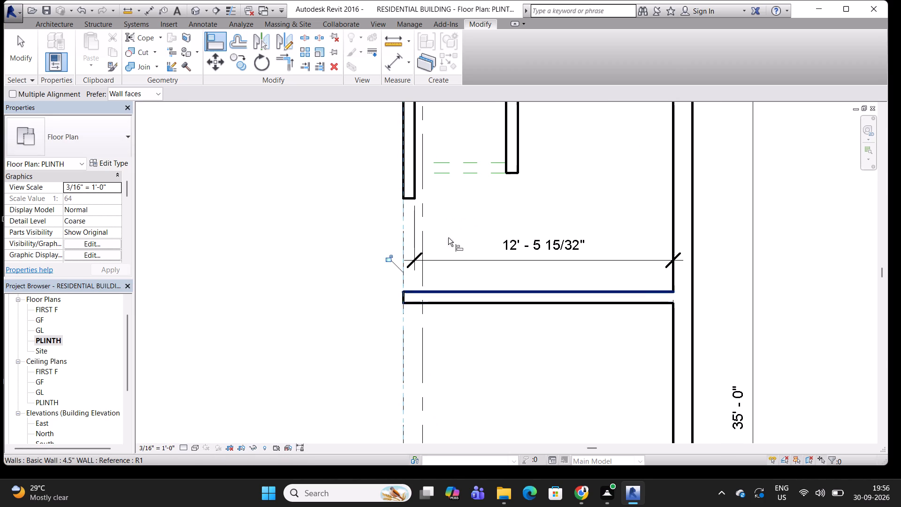
scroll(448, 238, down, 2)
middle_drag(472, 209, 456, 270)
middle_drag(465, 242, 480, 246)
scroll(453, 246, up, 3)
middle_drag(428, 209, 428, 229)
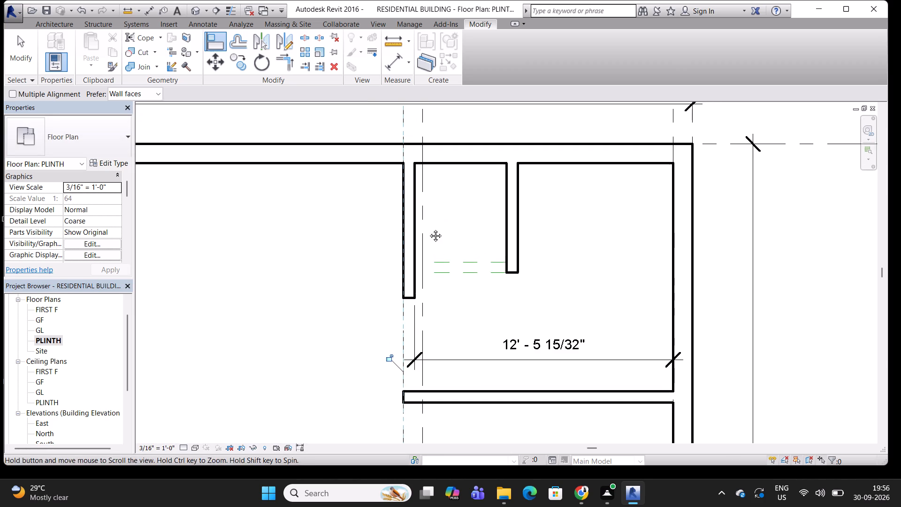
middle_drag(428, 229, 426, 233)
middle_drag(418, 209, 408, 204)
key(Escape)
key(Escape)
key(Escape)
key(Escape)
key(Escape)
key(Escape)
key(Escape)
key(Escape)
key(Escape)
key(Escape)
key(Escape)
key(Escape)
key(Escape)
key(Escape)
key(Escape)
key(Escape)
key(Escape)
key(Escape)
key(Escape)
key(Escape)
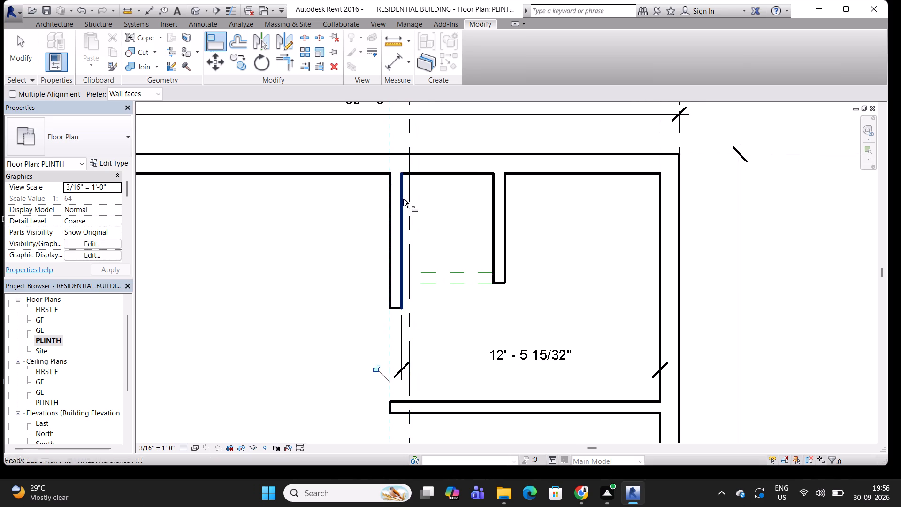
key(Escape)
key(Escape)
Offset a copy of the upper room's longer short partition 3.5' toward grid 2.
click(402, 209)
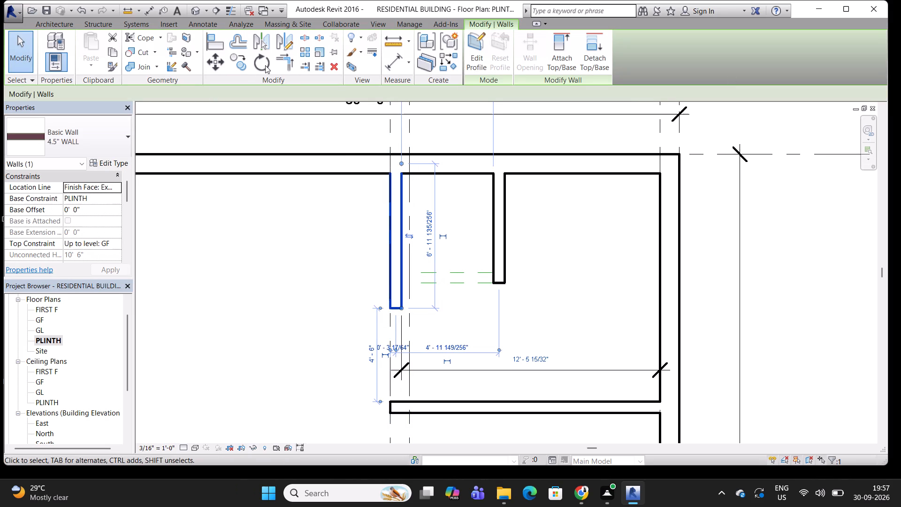
click(238, 47)
drag(158, 92, 118, 99)
text(3.5')
key(Return)
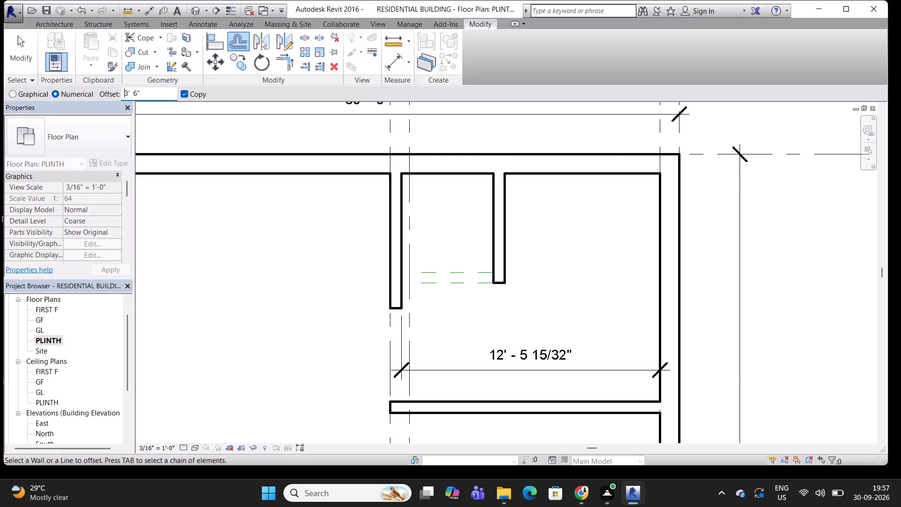
click(399, 205)
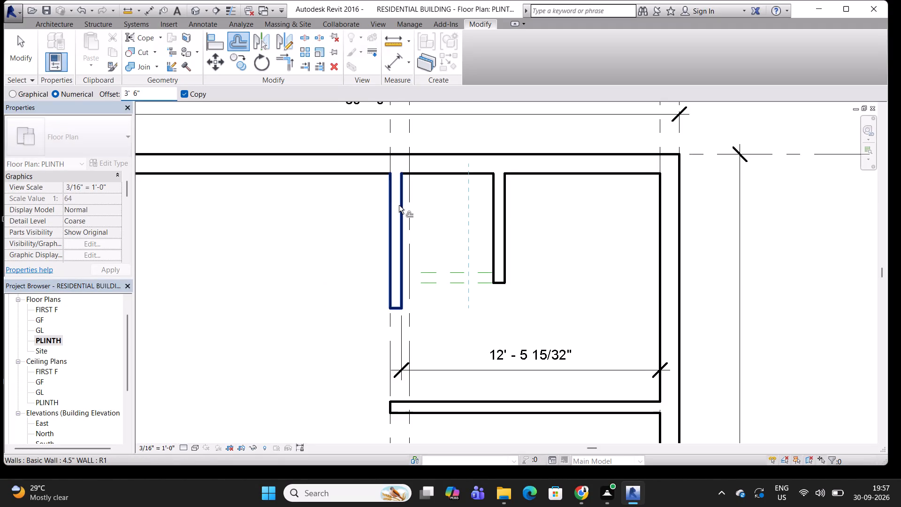
key(Escape)
key(Escape)
Delete the original shorter partition standing beside the new offset copy.
click(504, 207)
key(Delete)
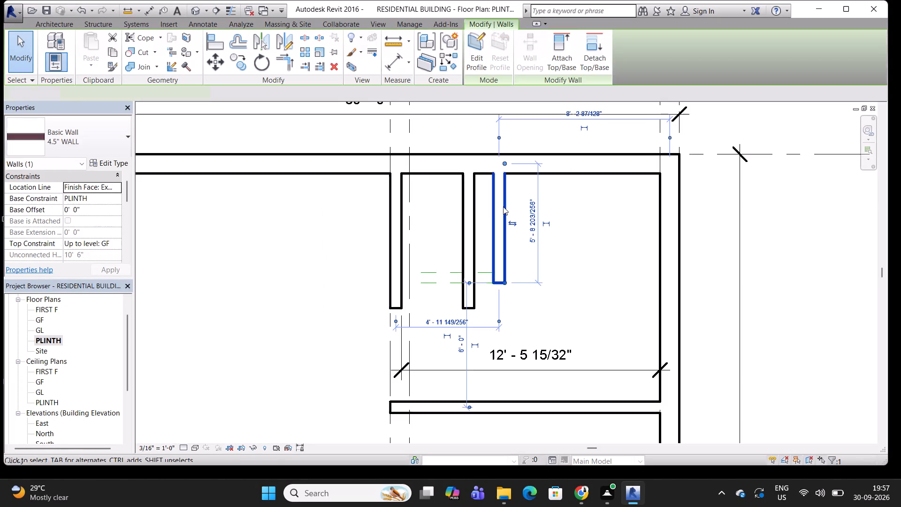
Delete grid D and the neighbouring grid that was copied 13' inward.
click(411, 132)
key(Delete)
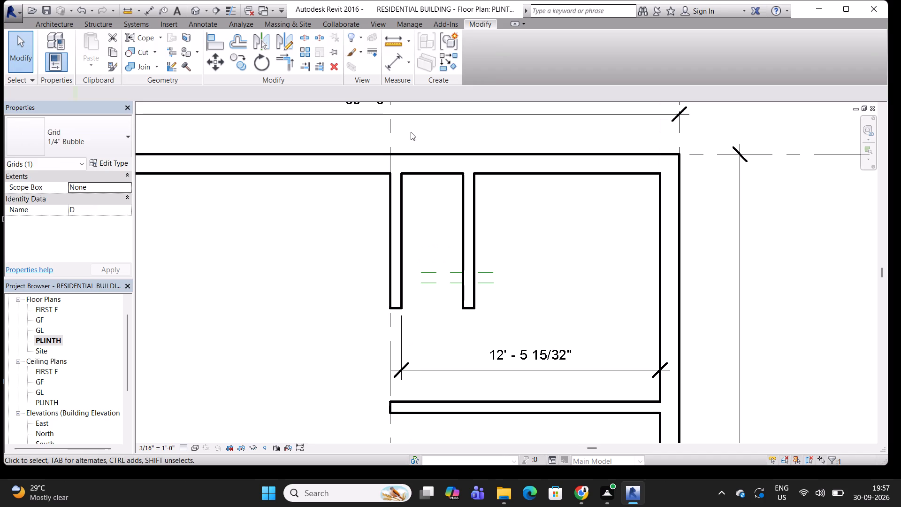
click(389, 132)
key(Delete)
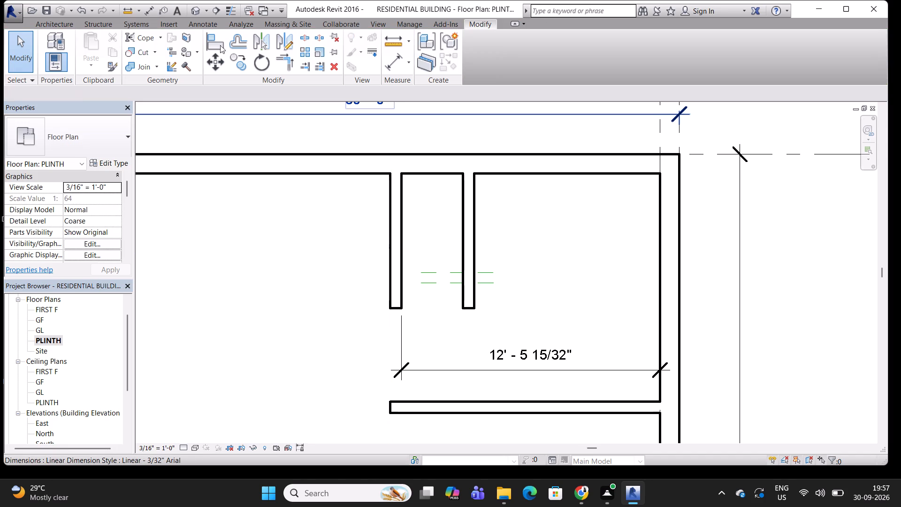
Check the clear gap between the two short partitions with an aligned dimension, without placing it.
click(390, 64)
click(401, 190)
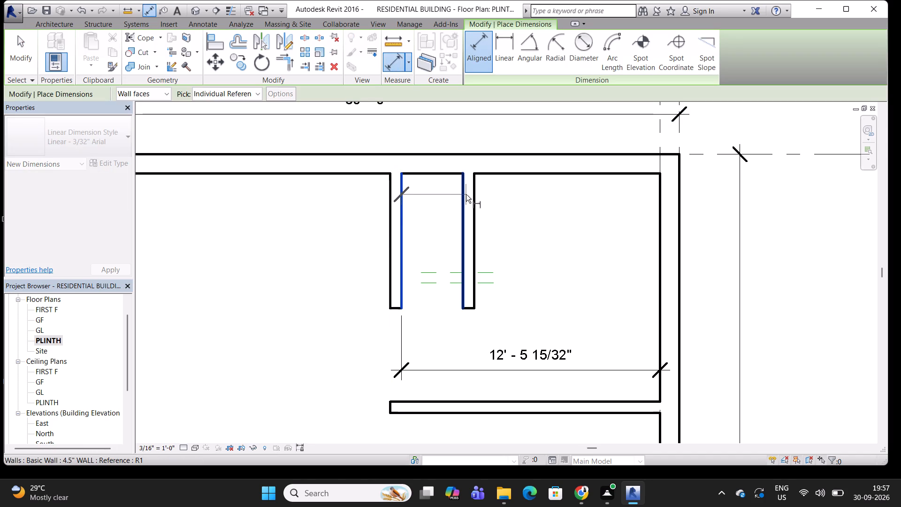
click(466, 194)
key(Escape)
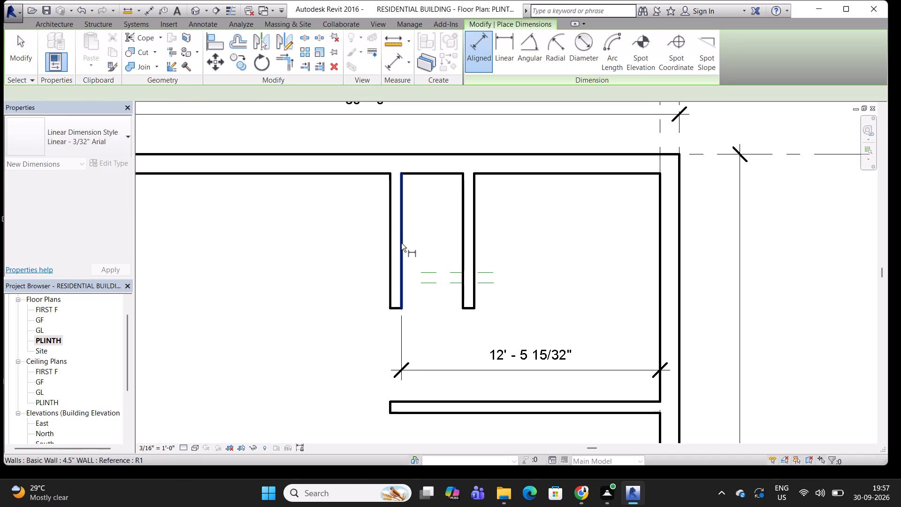
click(401, 243)
key(Escape)
key(Escape)
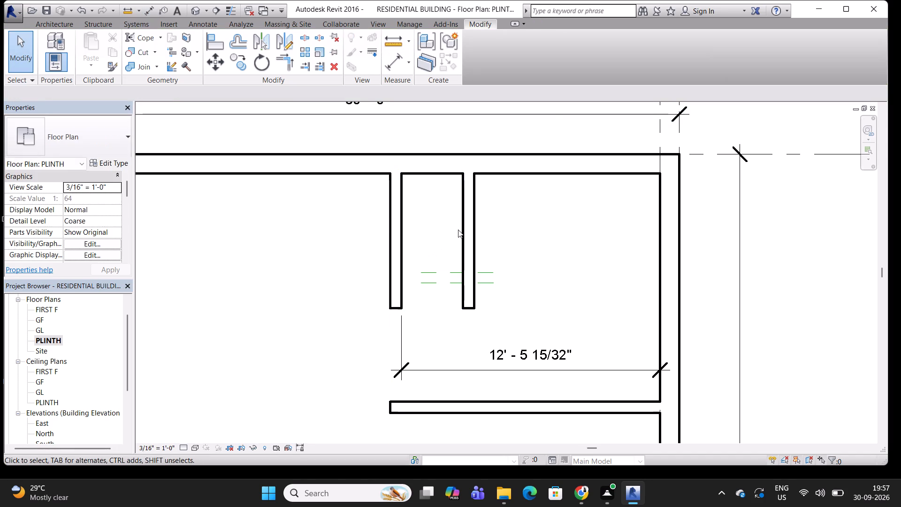
Set the clear face-to-face distance between the two short partitions to 3.5' by moving the offset one.
click(458, 230)
scroll(419, 326, up, 3)
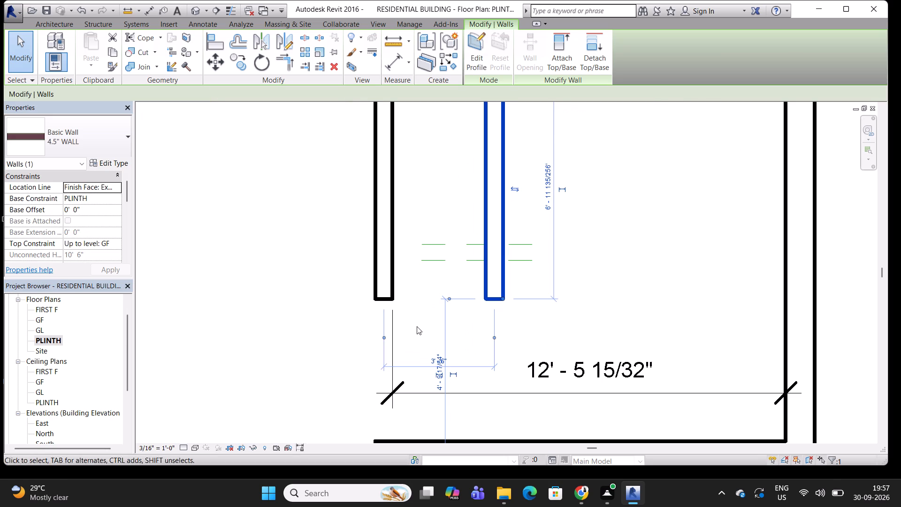
double_click(382, 339)
double_click(380, 338)
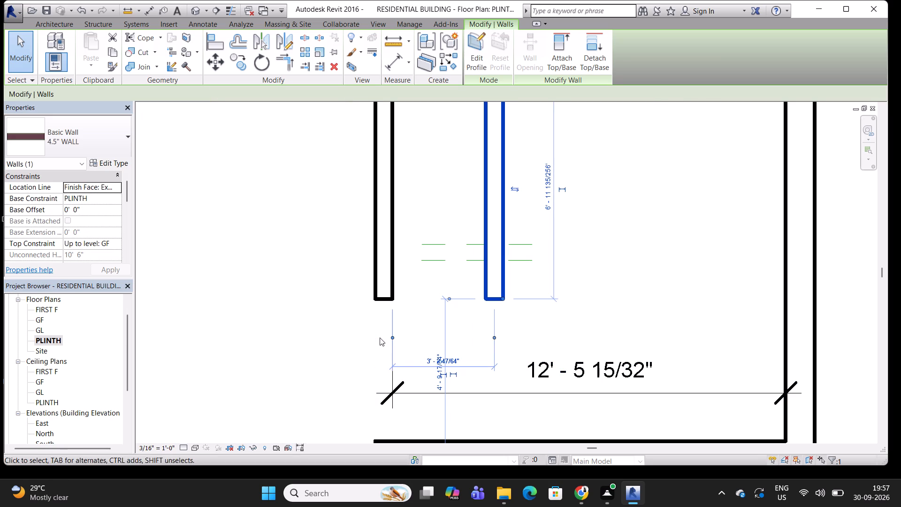
double_click(494, 340)
click(421, 361)
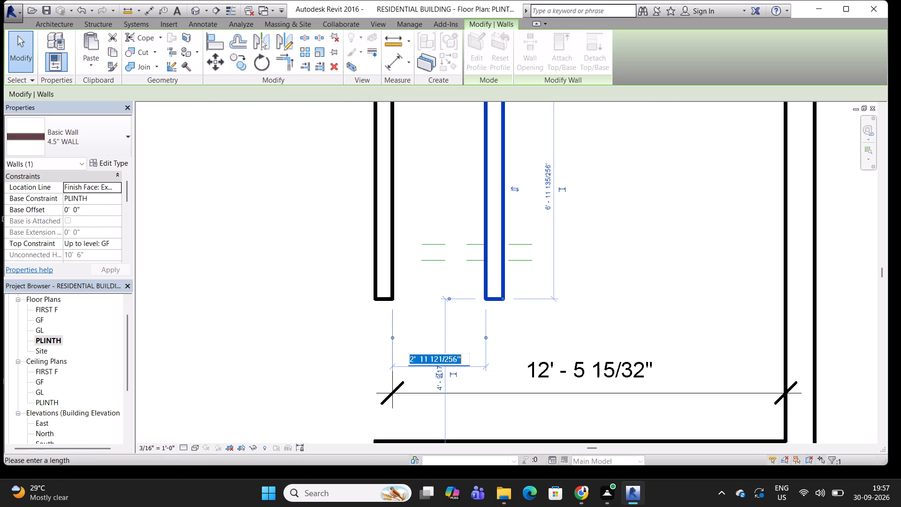
text(3.5')
key(Return)
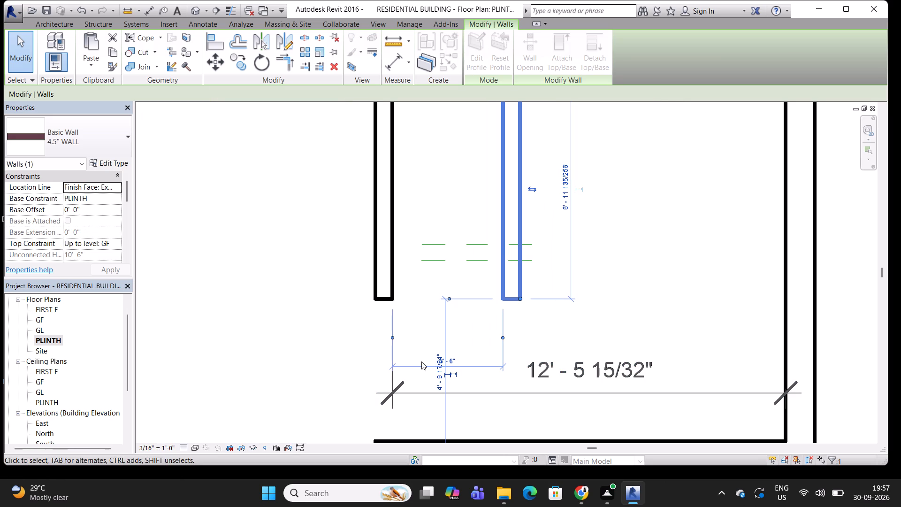
key(Escape)
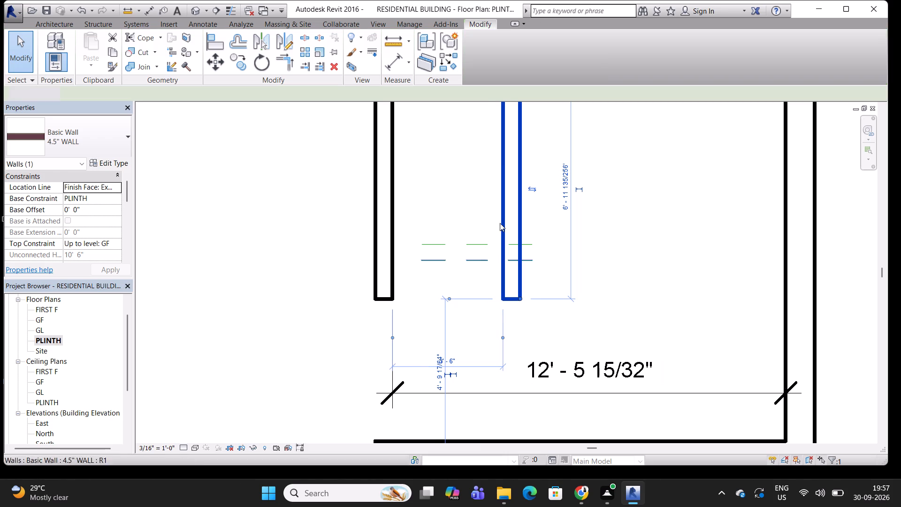
key(Escape)
key(Escape)
Shorten the upper hidden line so that it ends on the near face of the moved partition.
click(476, 244)
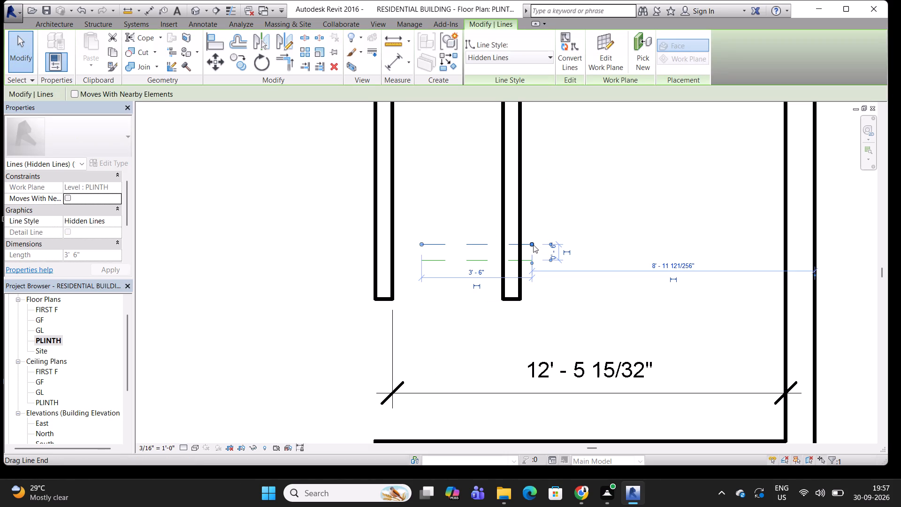
drag(533, 245, 501, 245)
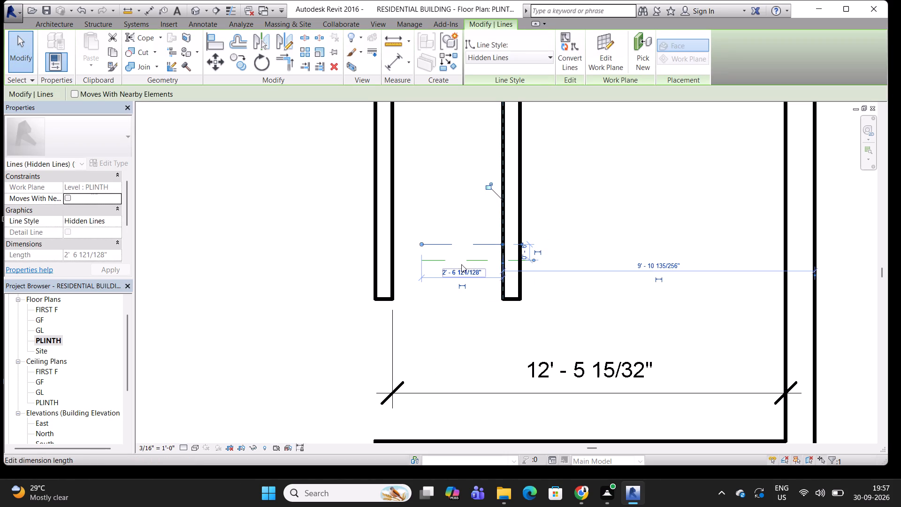
scroll(536, 244, down, 4)
middle_drag(542, 243, 504, 300)
key(Escape)
key(Escape)
key(Escape)
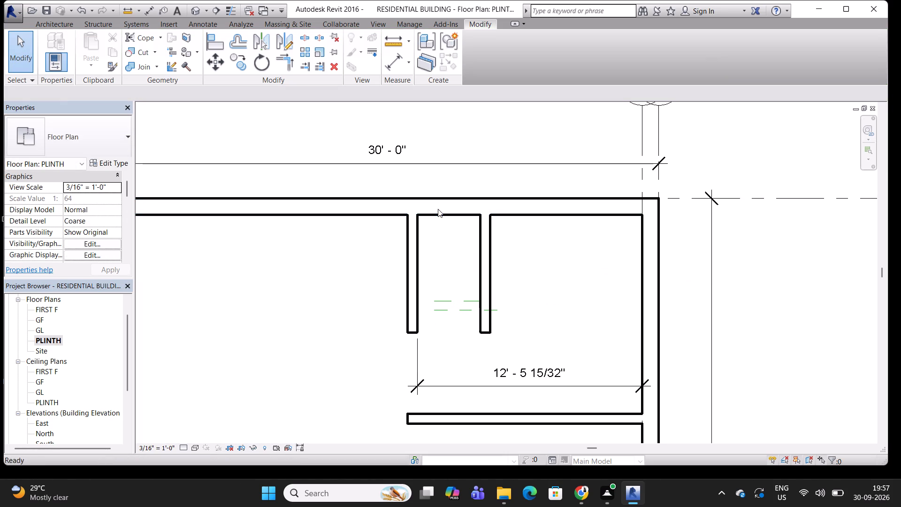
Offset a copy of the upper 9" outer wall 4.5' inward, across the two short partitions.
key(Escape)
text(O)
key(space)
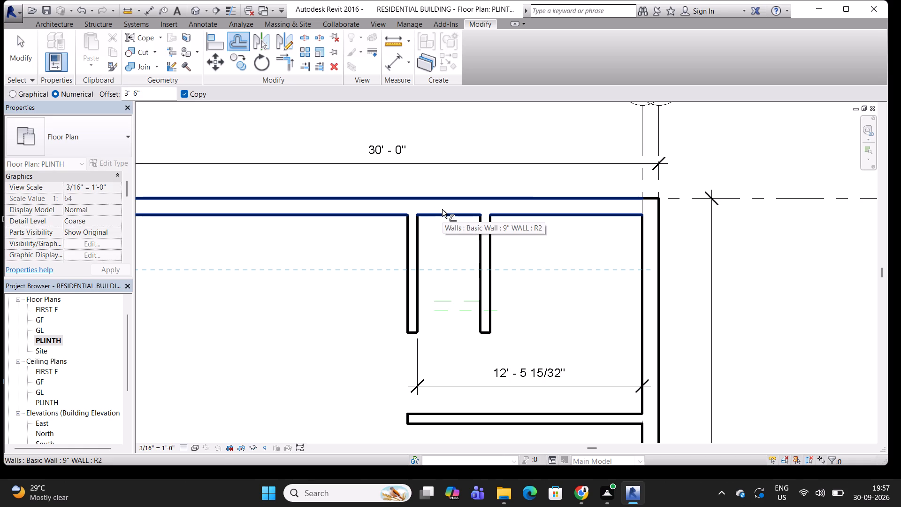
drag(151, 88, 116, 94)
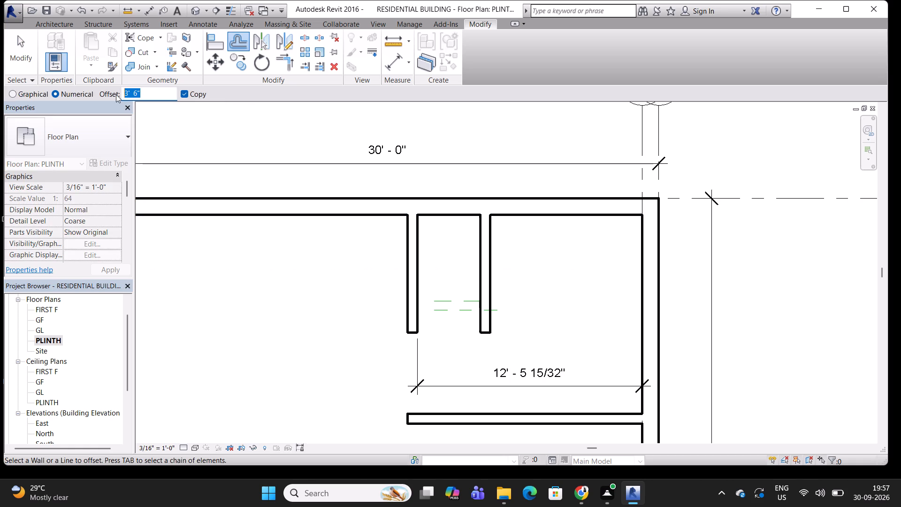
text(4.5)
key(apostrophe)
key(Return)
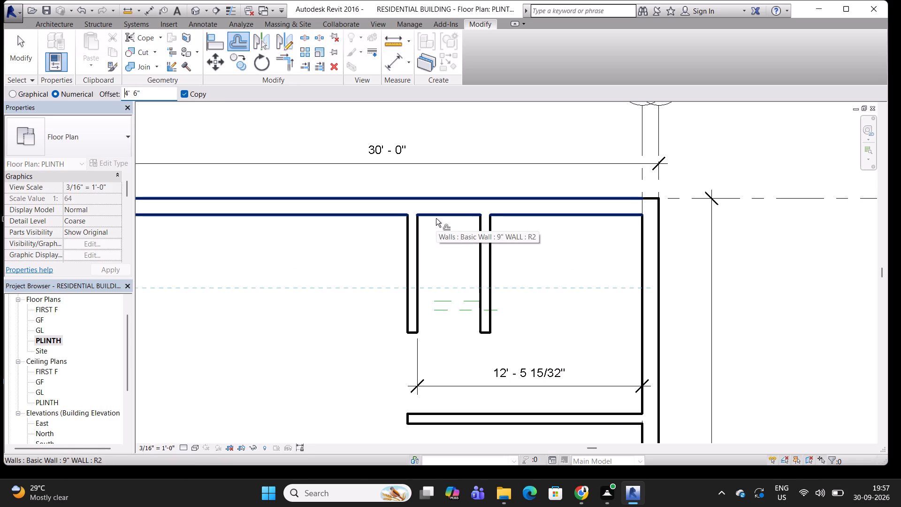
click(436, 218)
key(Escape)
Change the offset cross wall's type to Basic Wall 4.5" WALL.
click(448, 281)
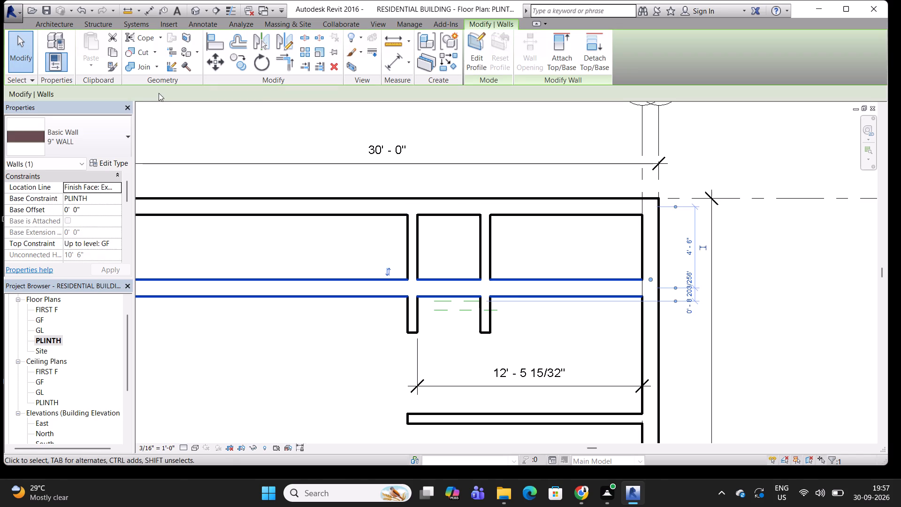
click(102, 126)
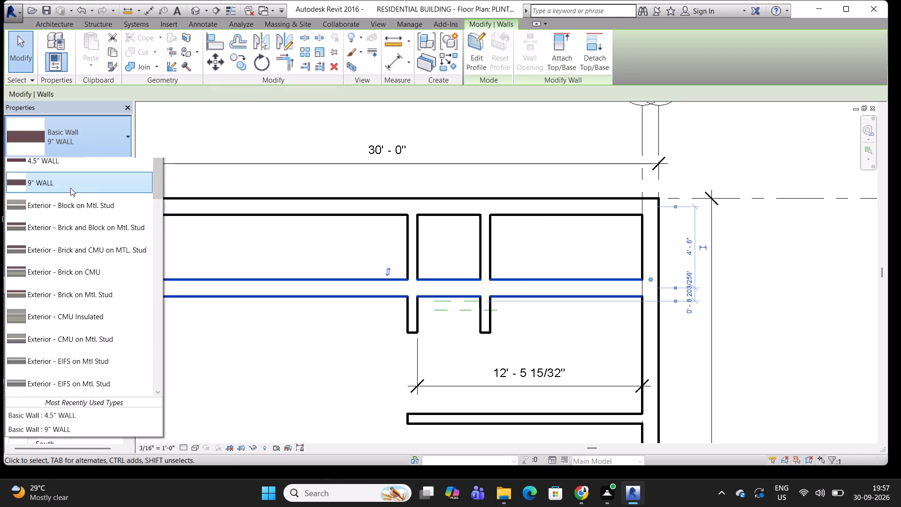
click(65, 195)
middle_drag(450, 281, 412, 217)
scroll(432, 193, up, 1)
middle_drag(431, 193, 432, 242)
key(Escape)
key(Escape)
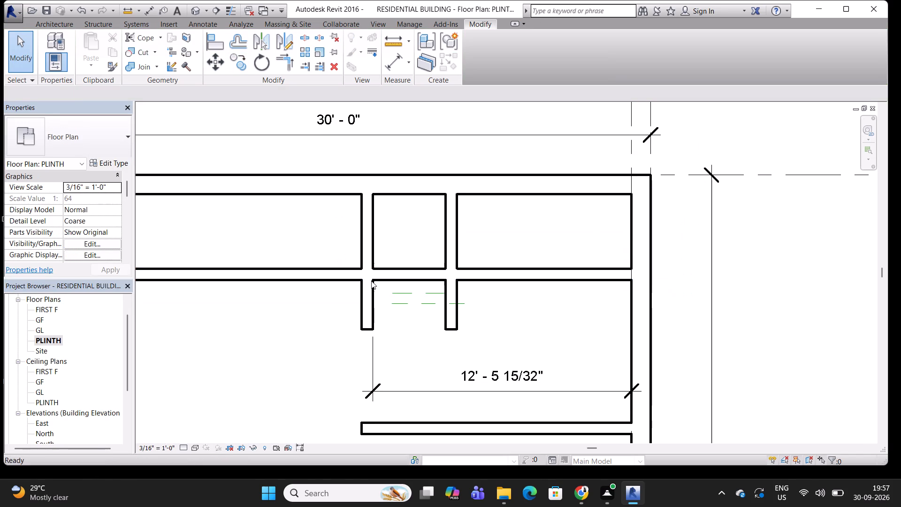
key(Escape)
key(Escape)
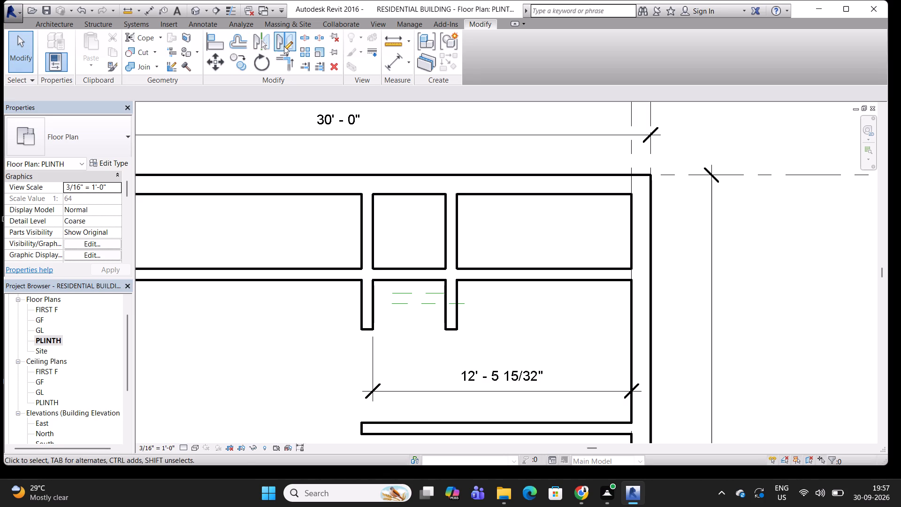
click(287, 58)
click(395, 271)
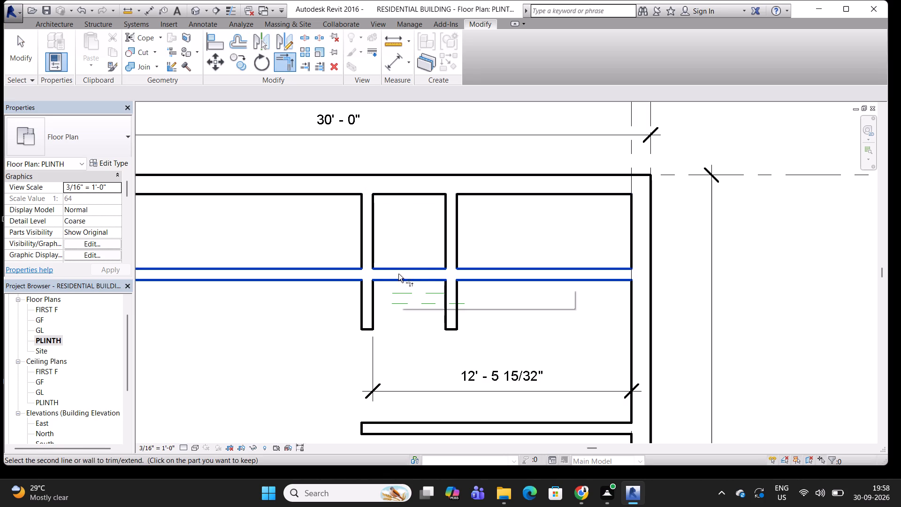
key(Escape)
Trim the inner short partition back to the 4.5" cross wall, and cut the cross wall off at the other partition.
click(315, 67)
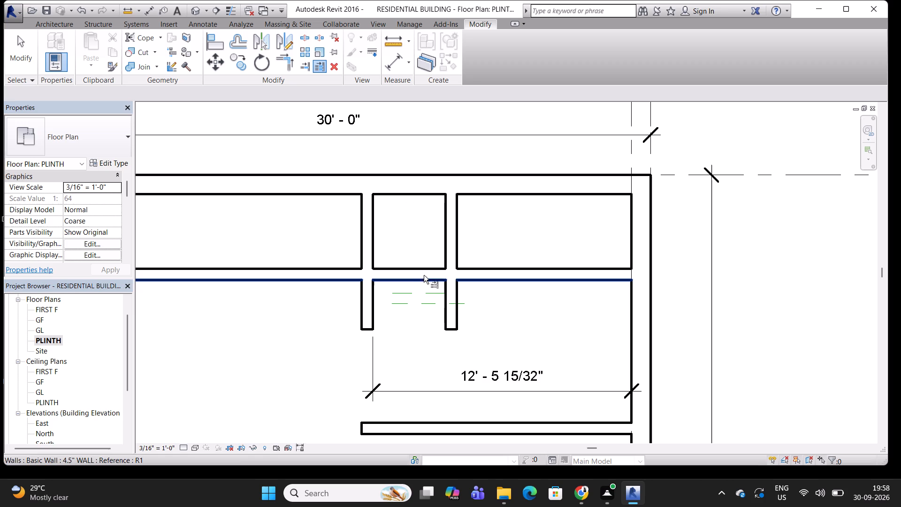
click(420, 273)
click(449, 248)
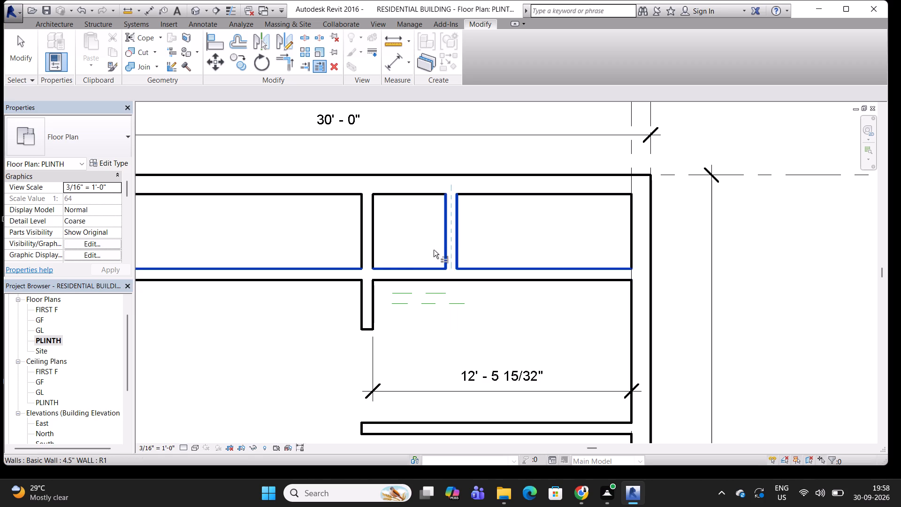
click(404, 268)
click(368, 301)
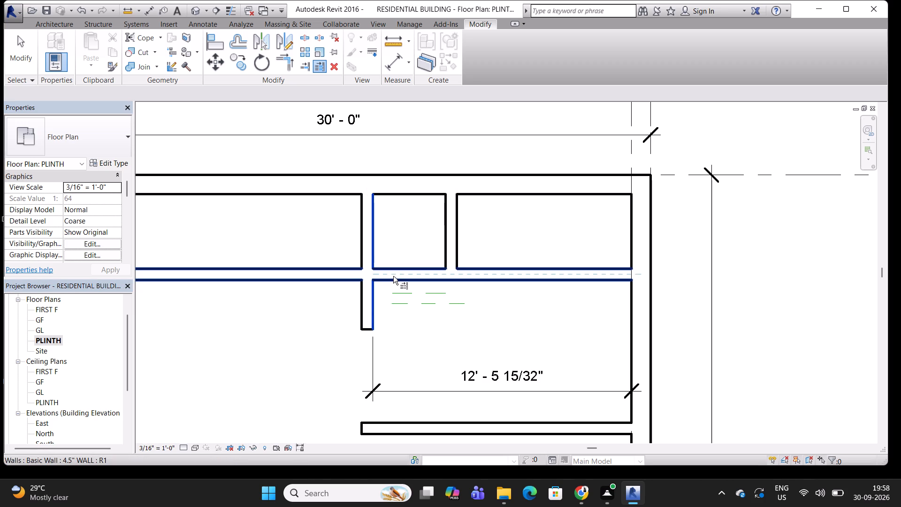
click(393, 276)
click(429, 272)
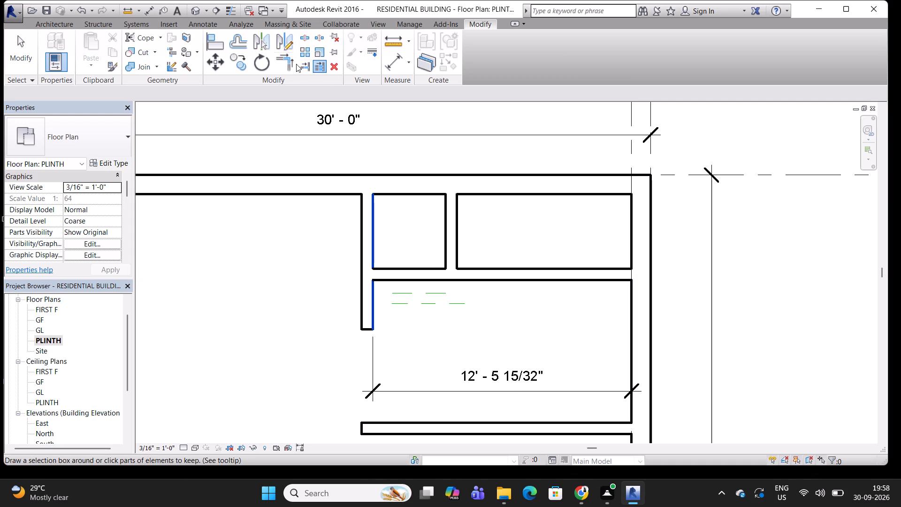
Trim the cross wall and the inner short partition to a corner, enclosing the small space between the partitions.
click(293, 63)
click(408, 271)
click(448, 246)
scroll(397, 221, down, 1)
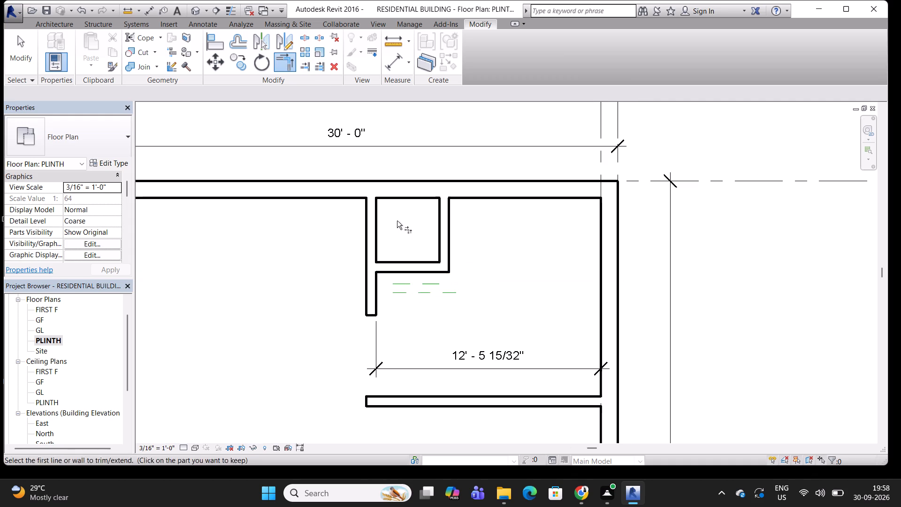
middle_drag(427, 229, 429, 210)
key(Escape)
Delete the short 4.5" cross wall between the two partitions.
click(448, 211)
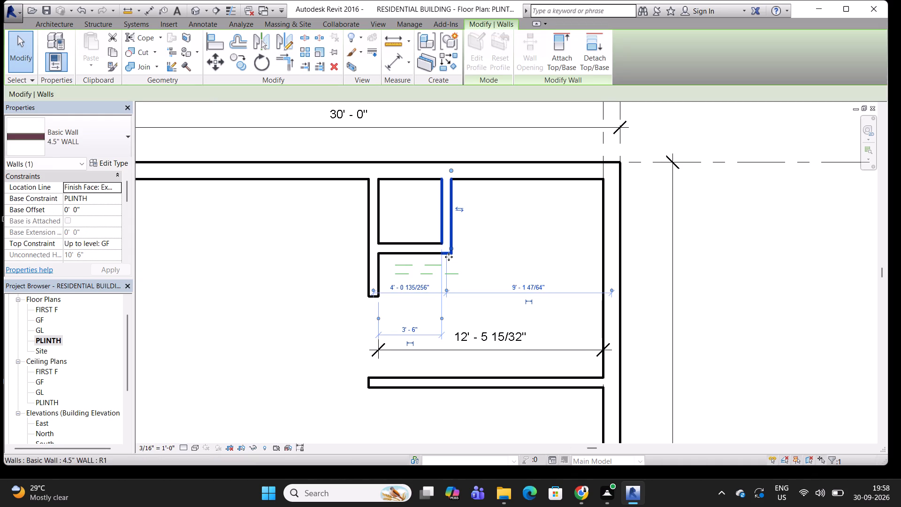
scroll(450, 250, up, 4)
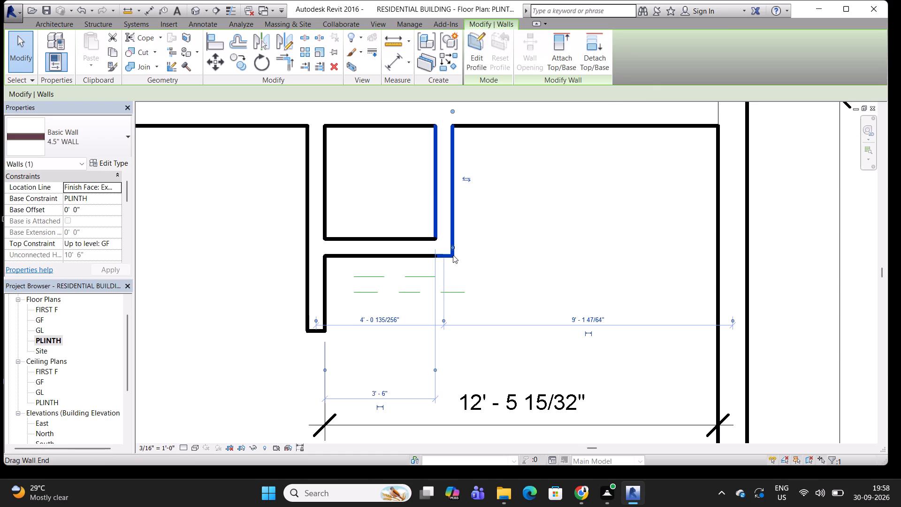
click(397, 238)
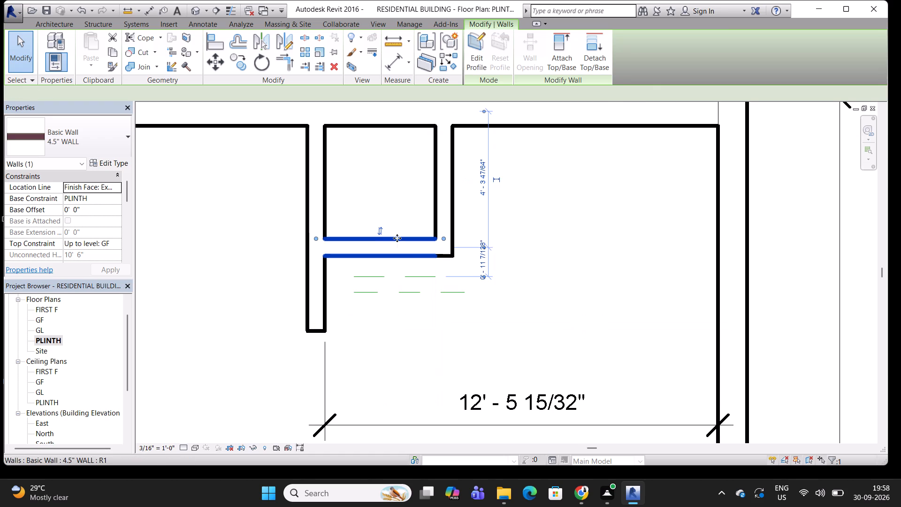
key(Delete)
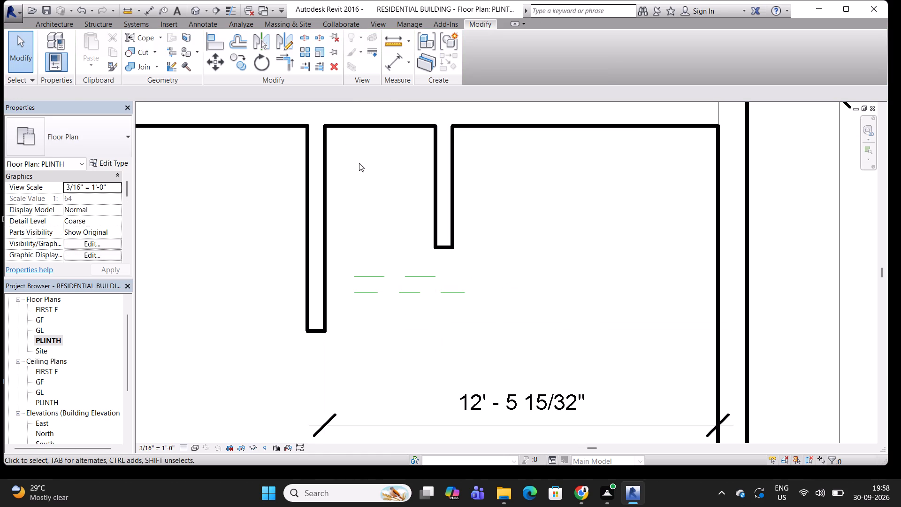
Check the distance from the upper wall's inner face to the shorter partition's end with an aligned dimension, without placing it.
middle_drag(386, 217, 398, 218)
click(393, 60)
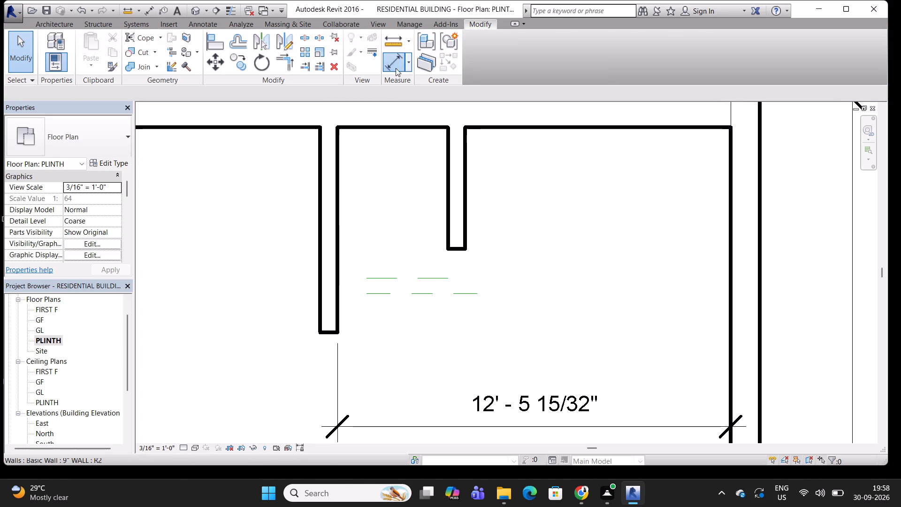
click(446, 128)
key(Escape)
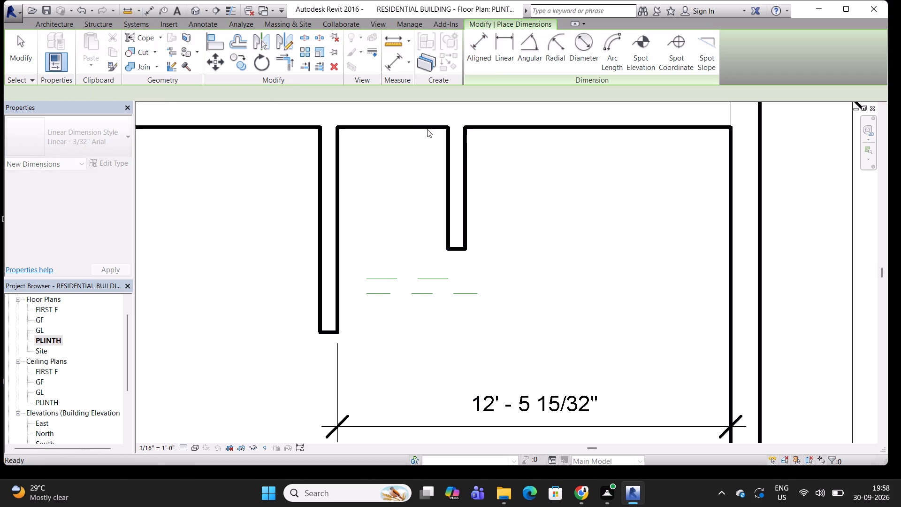
click(420, 128)
click(457, 249)
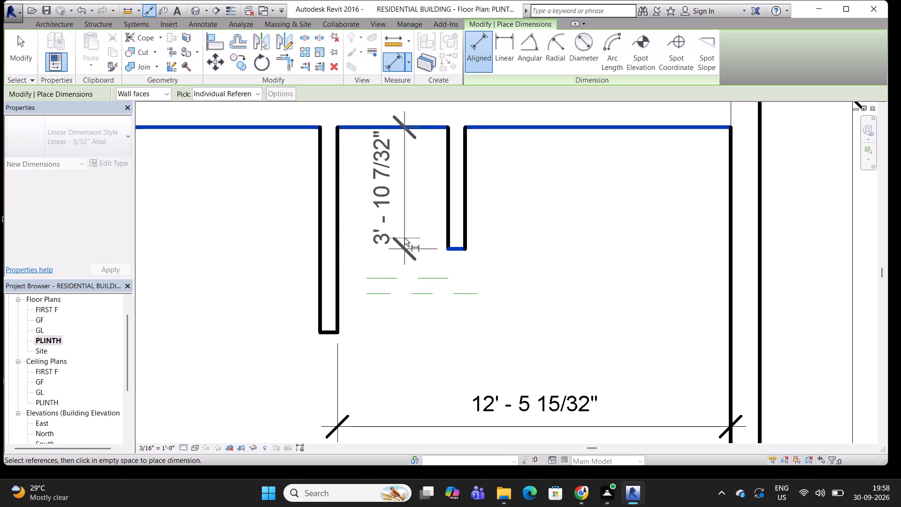
scroll(405, 238, down, 1)
middle_drag(405, 238, 404, 261)
key(Escape)
key(Escape)
scroll(484, 221, down, 4)
middle_drag(481, 222, 513, 253)
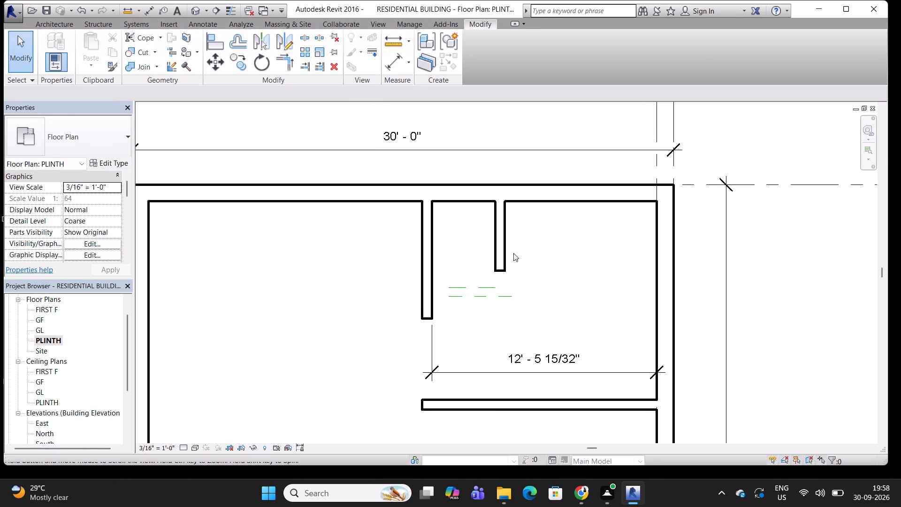
Draw a horizontal reference plane along the upper outer wall's inner face, extending past the outer wall near the 12' - 5 15/32" room.
middle_drag(513, 253, 513, 255)
key(r)
text(P)
key(space)
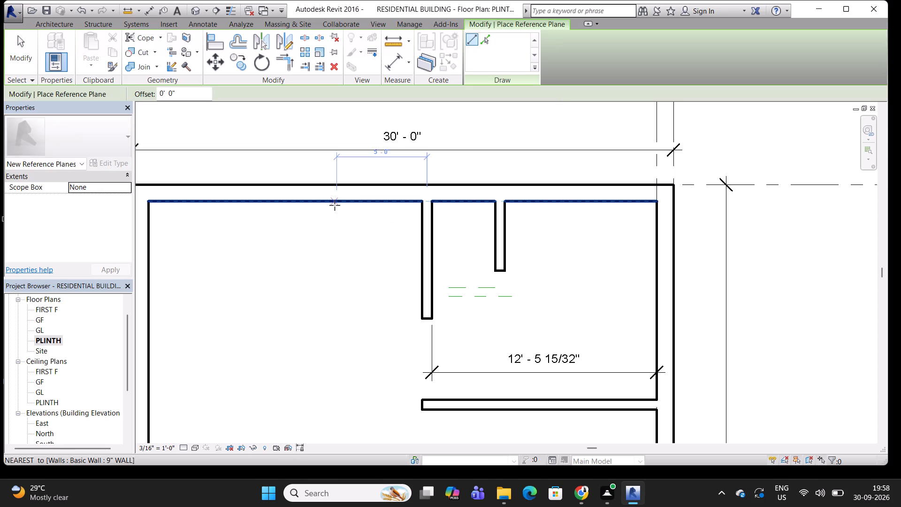
middle_drag(310, 200, 439, 205)
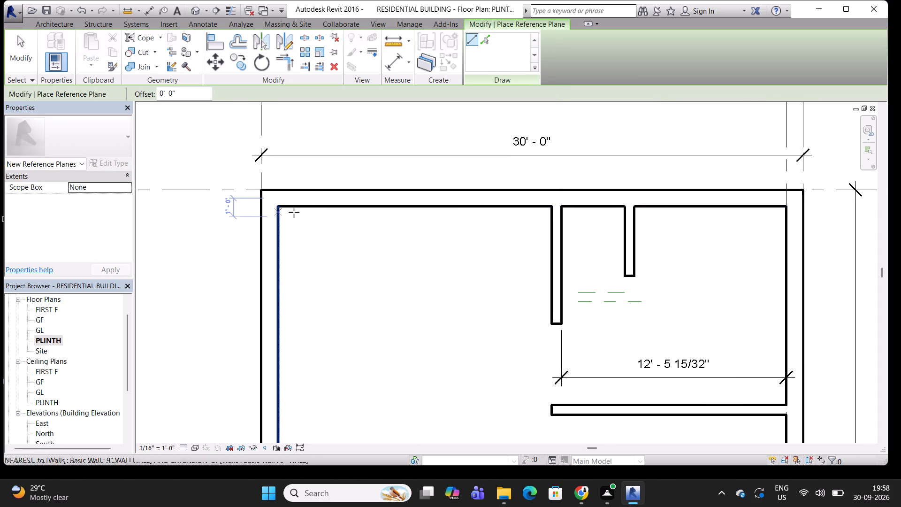
click(279, 207)
middle_drag(631, 215, 424, 228)
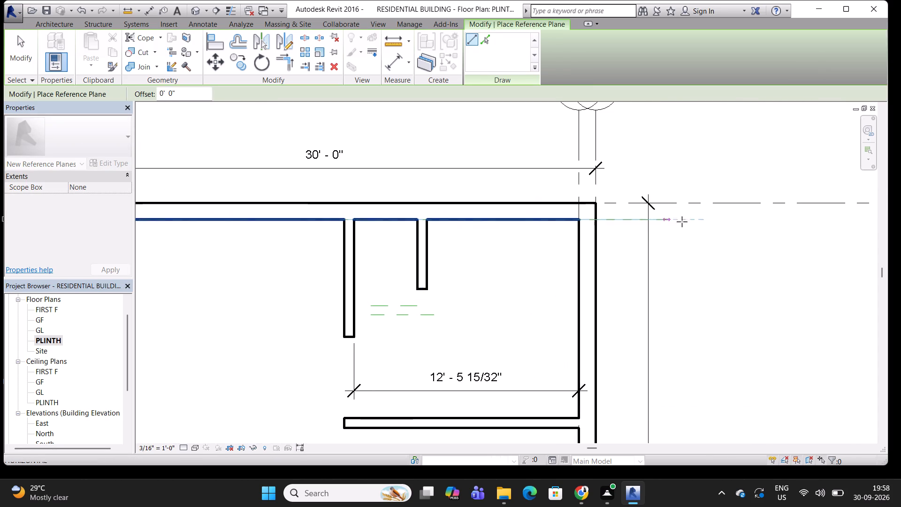
click(729, 222)
key(Escape)
key(Escape)
Copy the reference plane 4.5' inward from the upper wall's inner face.
click(680, 221)
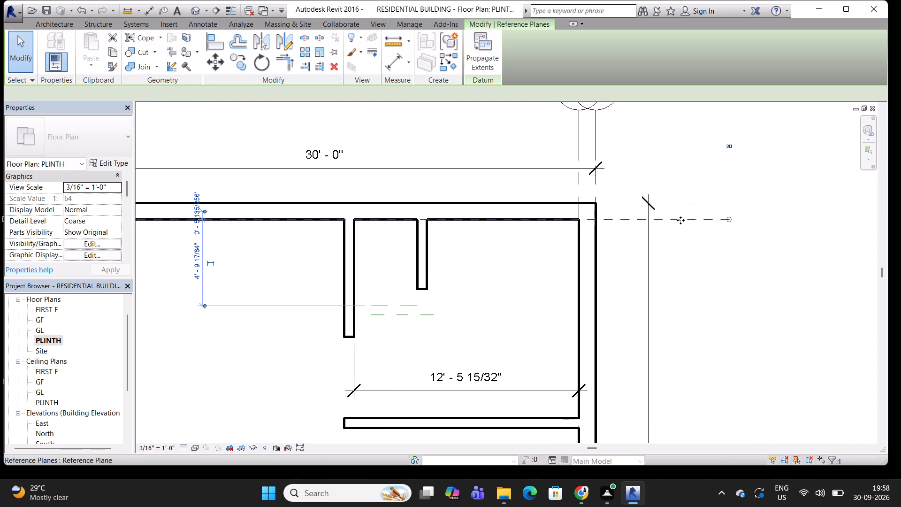
text(CO)
key(space)
click(669, 217)
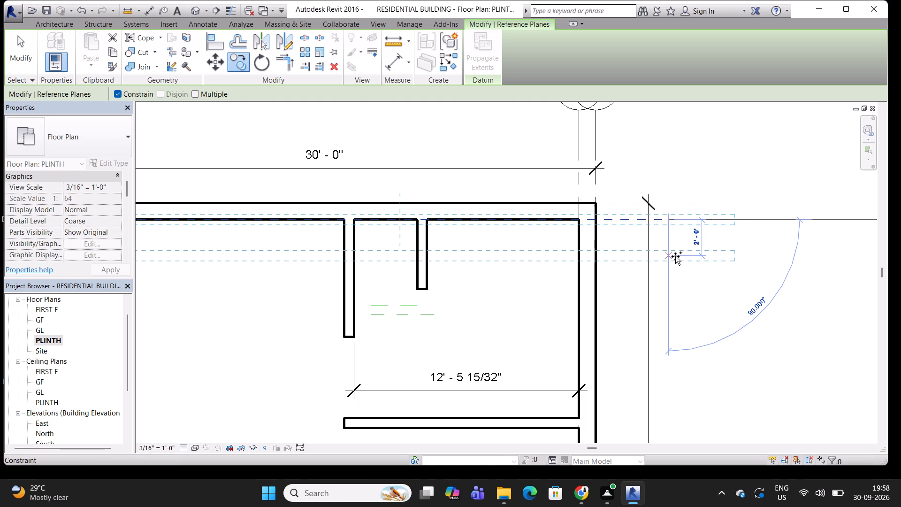
text(4.5')
key(Return)
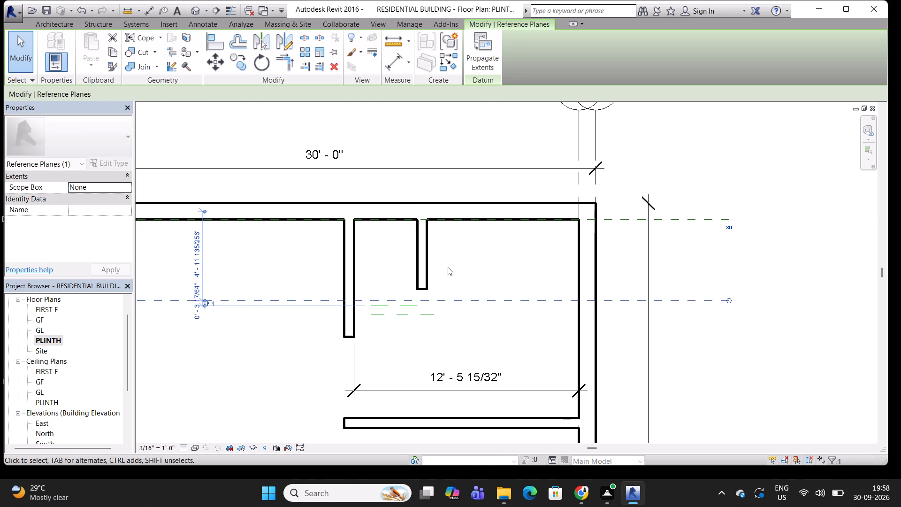
Align the free end of the shorter partition to the copied reference plane.
scroll(443, 271, up, 2)
click(400, 334)
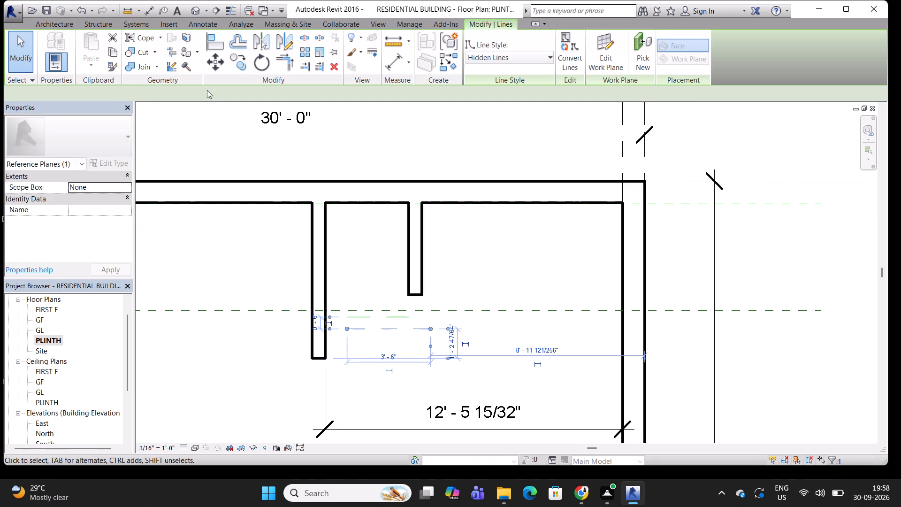
key(Escape)
key(Escape)
click(420, 295)
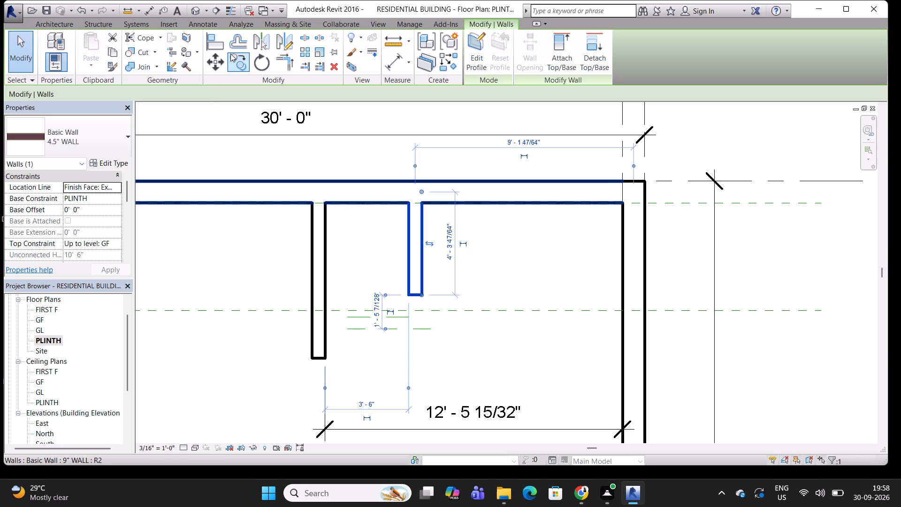
click(219, 44)
click(378, 309)
click(418, 294)
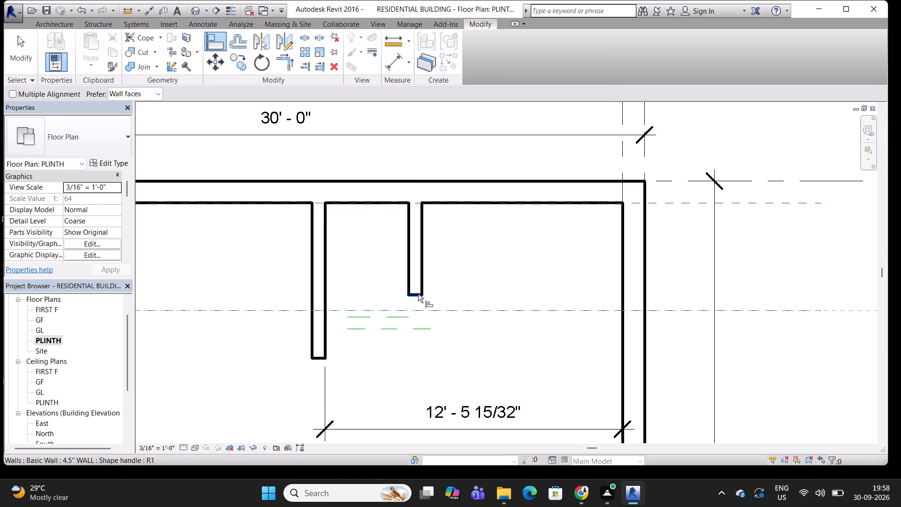
middle_drag(435, 284, 494, 265)
key(Escape)
key(Escape)
key(Escape)
key(Escape)
Delete the two hidden lines below the shorter partition.
click(450, 299)
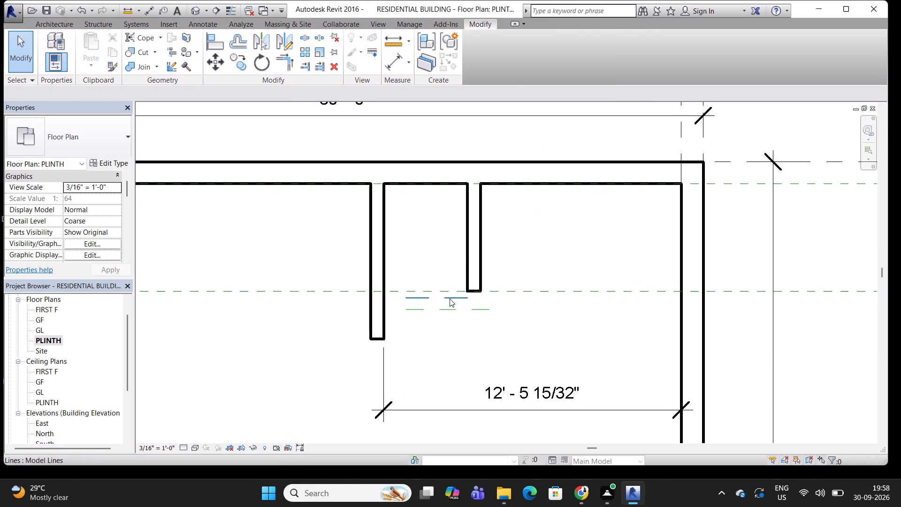
scroll(469, 299, up, 4)
key(Delete)
click(445, 322)
key(Delete)
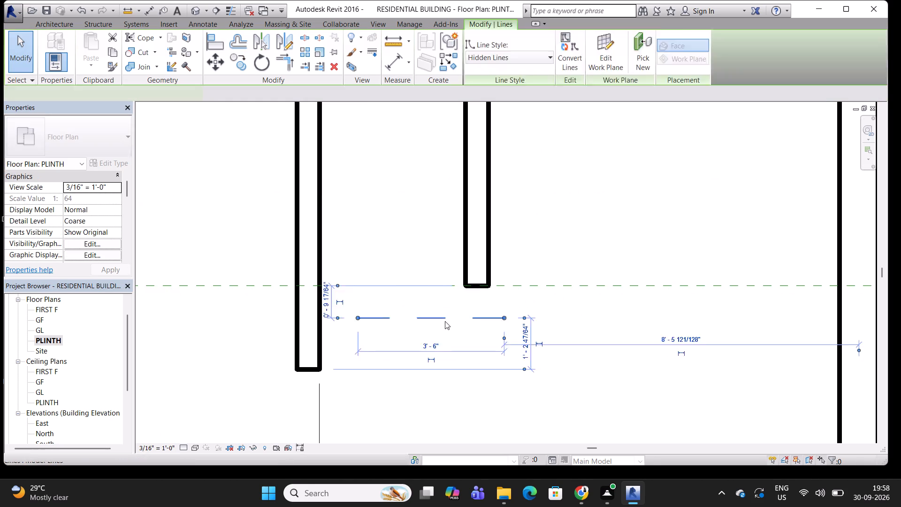
key(Escape)
key(Escape)
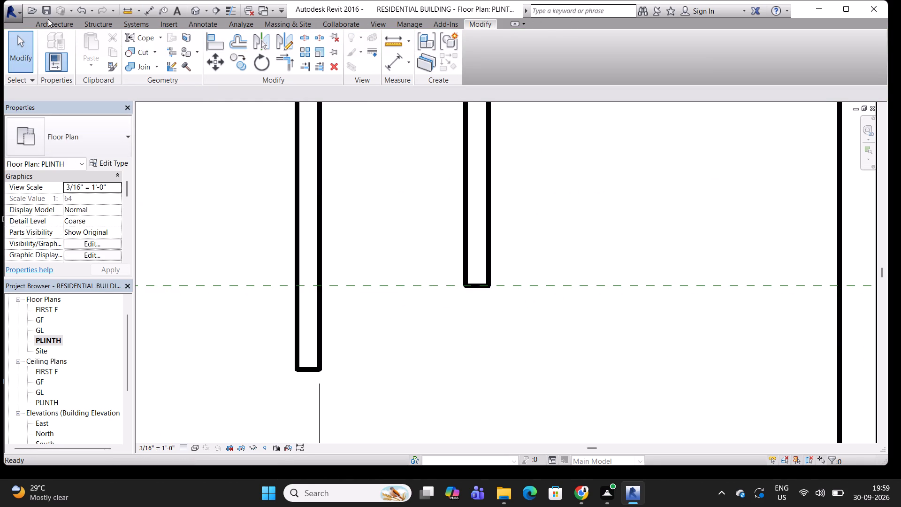
Draw a 3' - 6" horizontal model line from the shorter partition's free-end corner to the facing side of the longer partition.
click(47, 20)
click(487, 47)
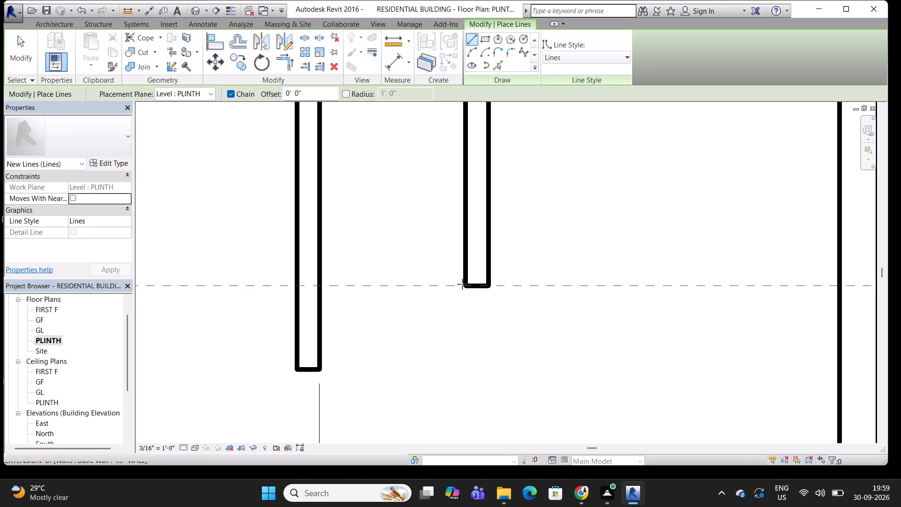
click(467, 287)
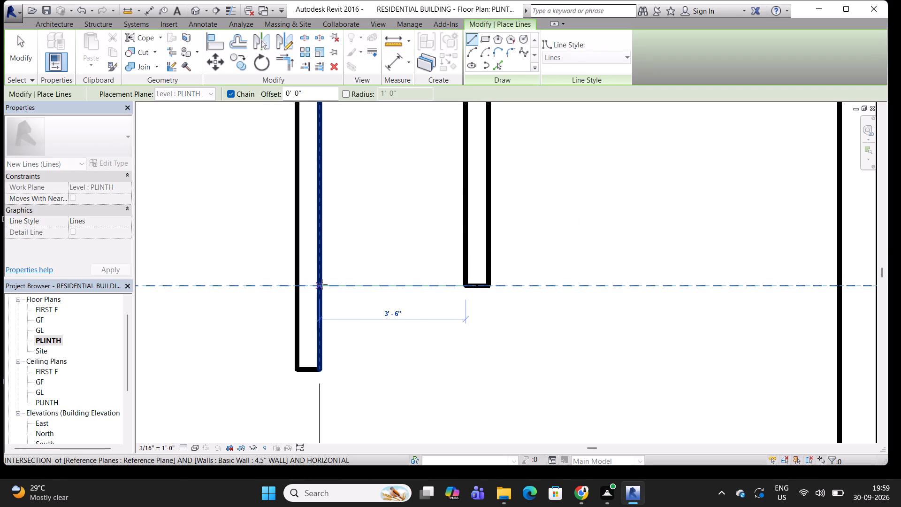
click(322, 284)
key(Escape)
key(Escape)
Delete the reference plane running through the shorter partition's free end.
click(615, 289)
key(Delete)
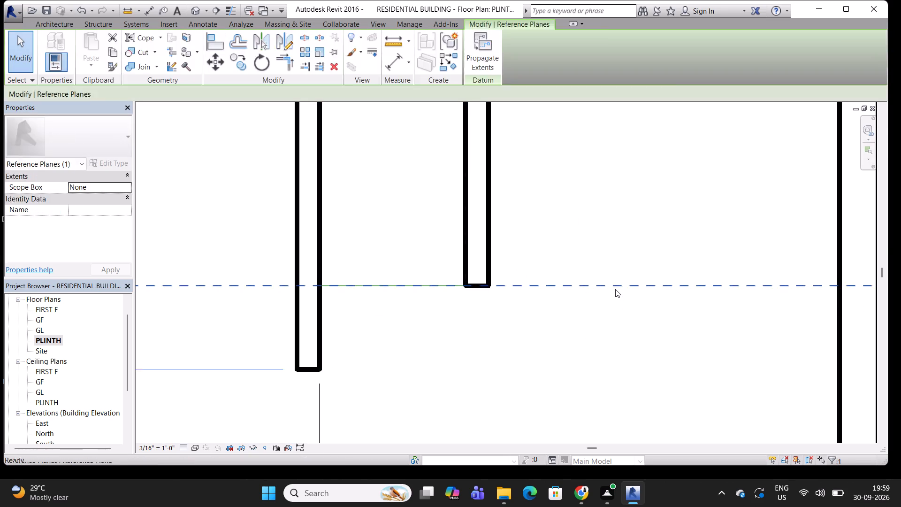
Change the line style of the model line between the two partitions to Hidden Lines.
click(384, 284)
click(540, 49)
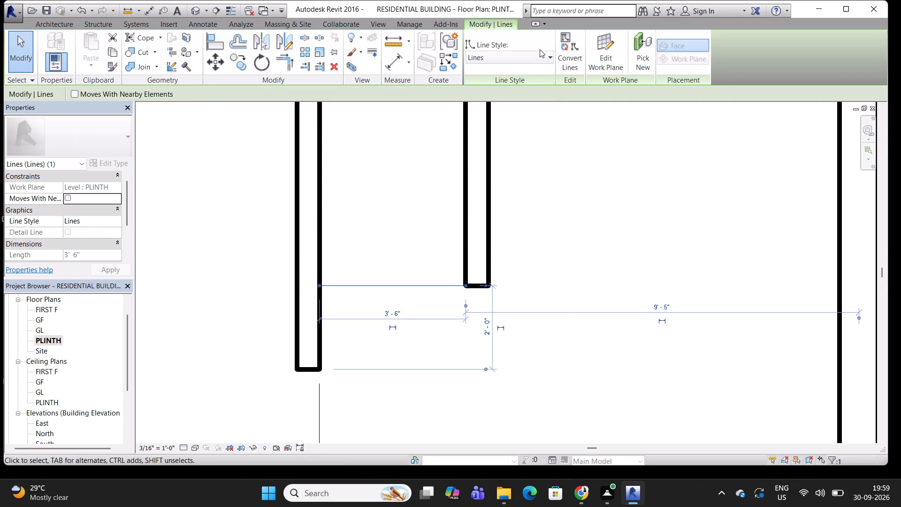
click(526, 58)
click(498, 146)
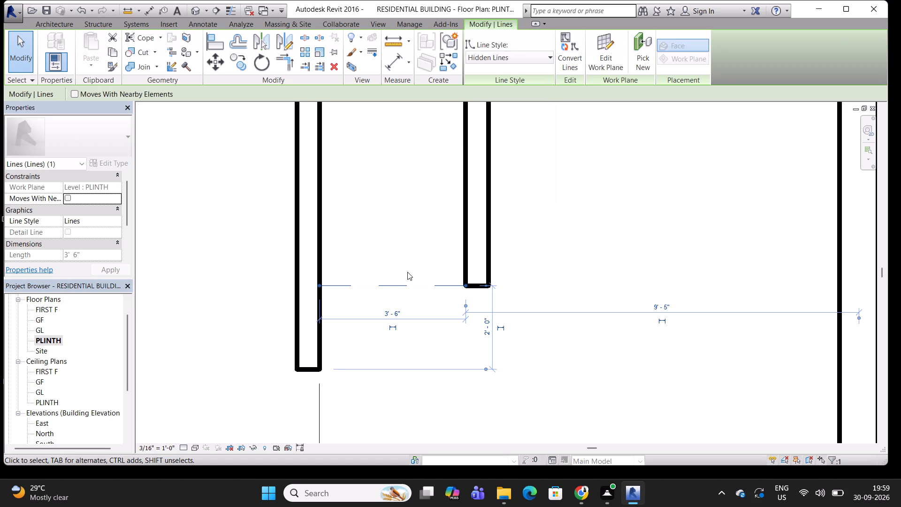
key(Escape)
key(Escape)
key(Escape)
key(Escape)
key(Escape)
key(Escape)
key(Escape)
key(Escape)
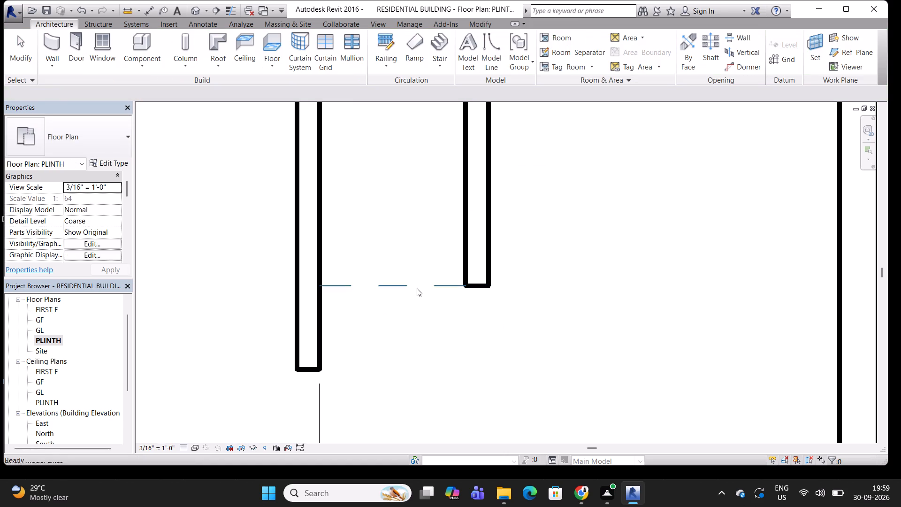
Offset a copy of the hidden line between the two partitions by 6" toward the upper outer wall.
text(O)
key(space)
drag(159, 93, 76, 99)
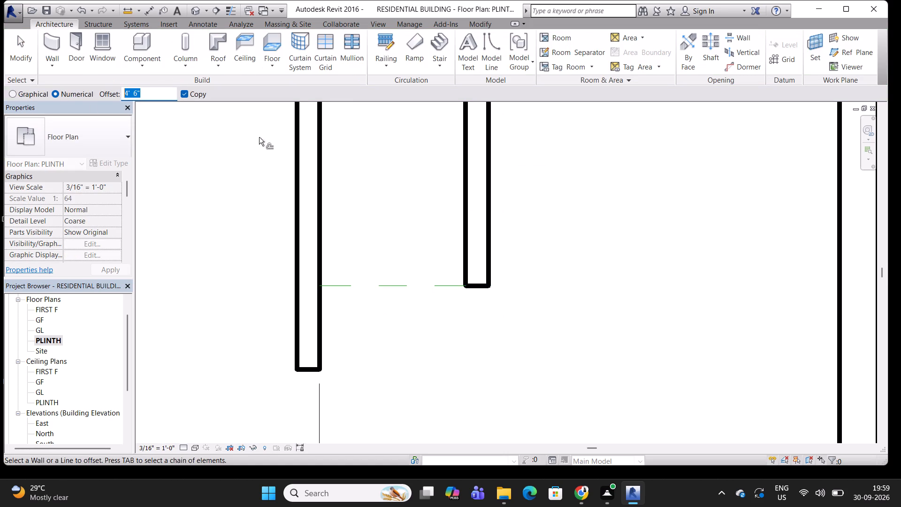
key(6)
key(Return)
drag(149, 89, 126, 96)
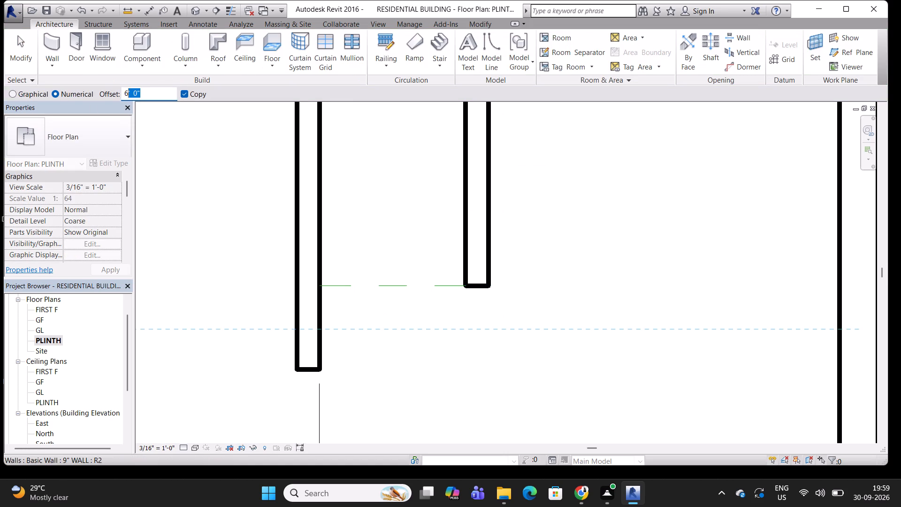
drag(126, 96, 119, 96)
key(6)
key(shift+quotedbl)
key(Return)
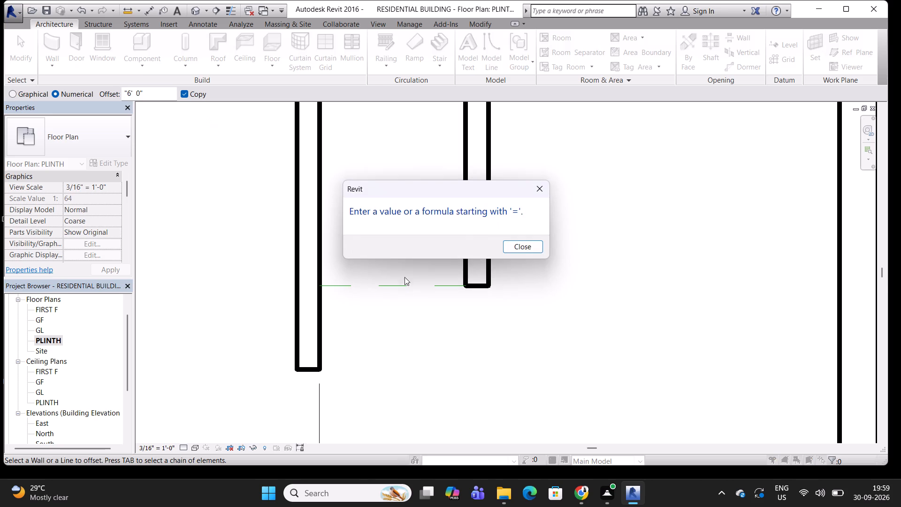
key(Escape)
key(Escape)
drag(149, 92, 122, 94)
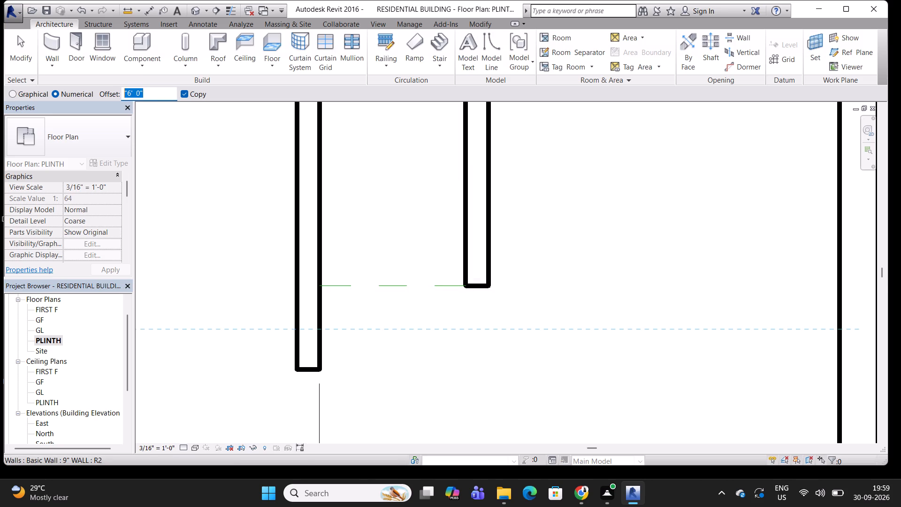
text(6")
key(Return)
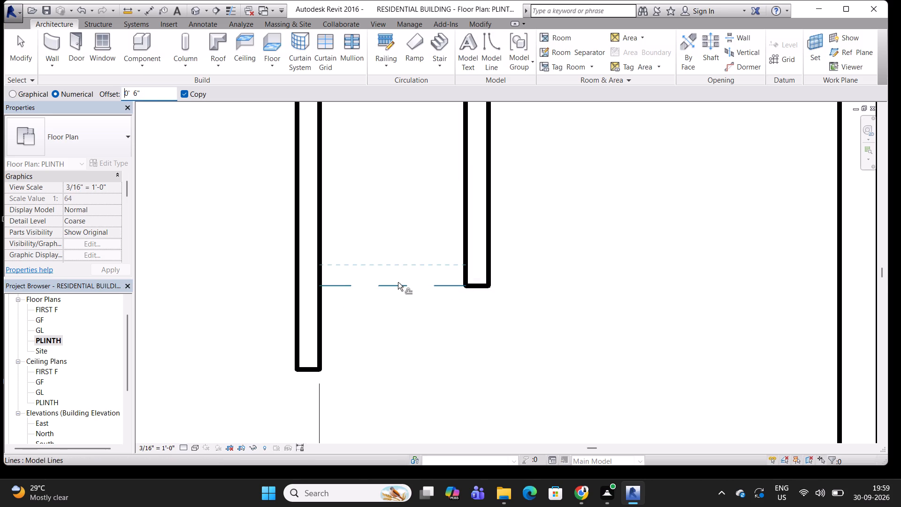
click(398, 282)
key(Escape)
scroll(466, 253, down, 5)
key(Escape)
key(Escape)
Delete the 12' - 5 15/32" dimension below the two partitions, between the longer partition and the outer wall.
scroll(517, 243, down, 4)
middle_drag(518, 232, 507, 223)
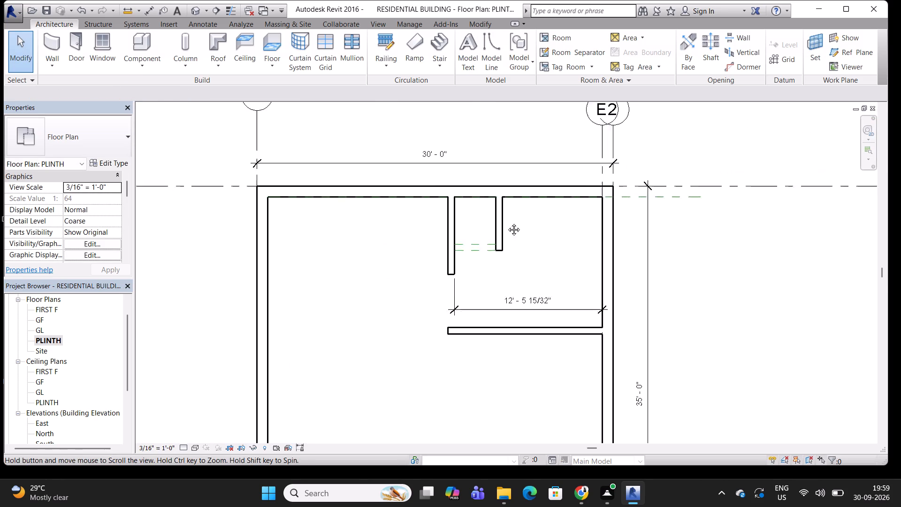
middle_drag(507, 223, 450, 165)
click(456, 245)
scroll(496, 204, down, 1)
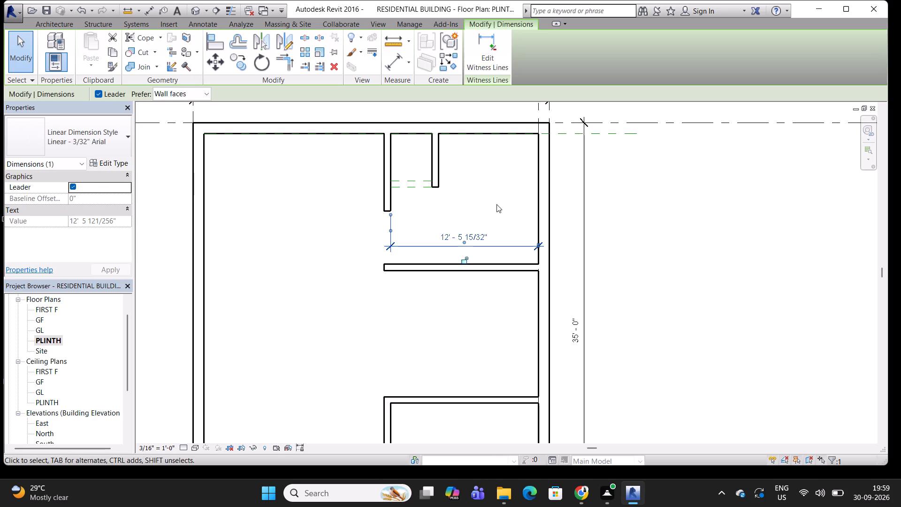
scroll(496, 204, down, 1)
middle_drag(496, 204, 478, 127)
key(Delete)
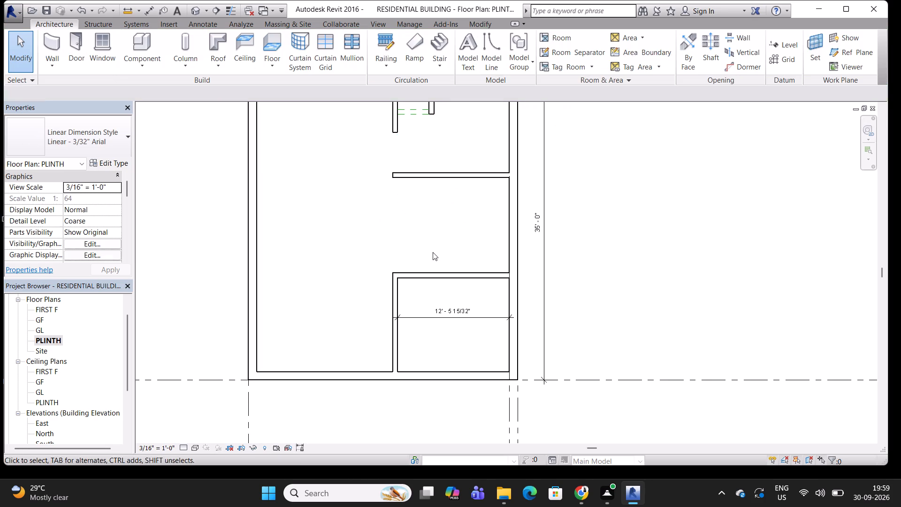
Delete the remaining reference plane along the upper outer wall's inner face.
middle_drag(450, 230, 461, 279)
middle_drag(467, 221, 473, 225)
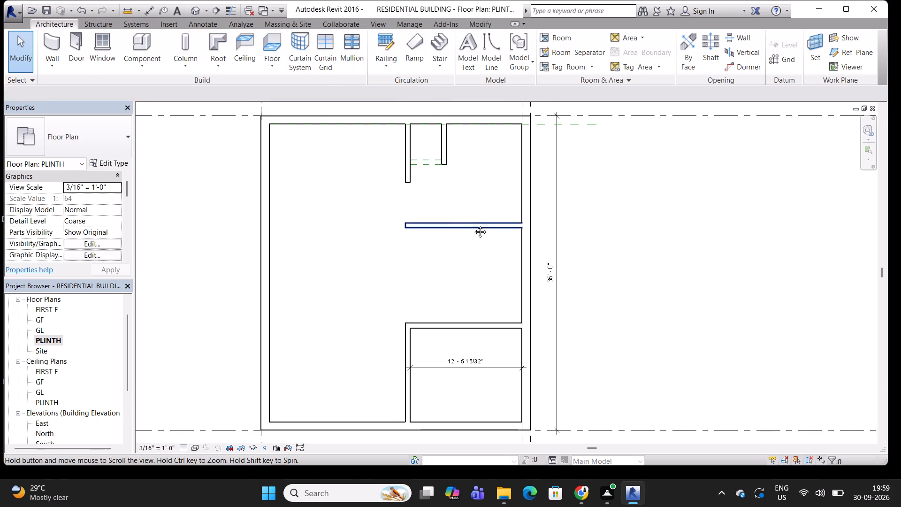
middle_drag(473, 225, 481, 246)
scroll(459, 153, up, 2)
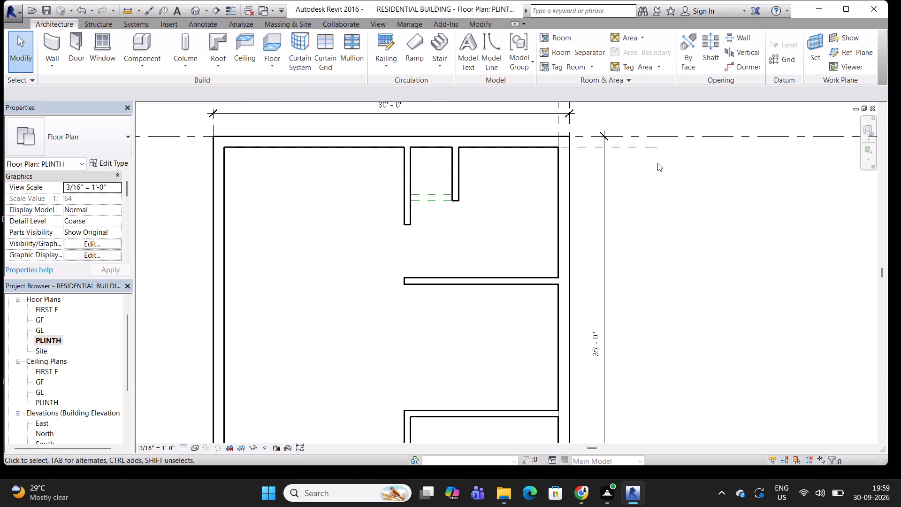
click(644, 153)
click(640, 149)
key(Delete)
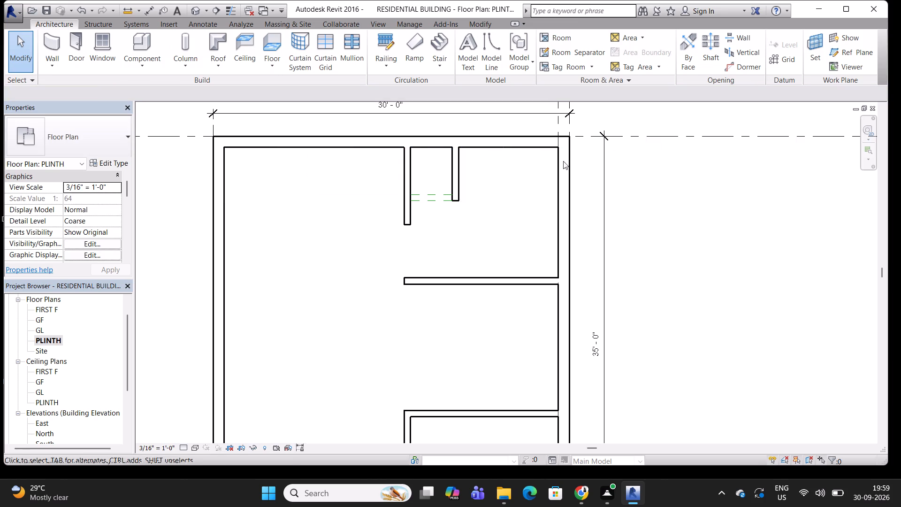
Copy grid E 13' toward grid 1.
middle_drag(550, 162, 581, 218)
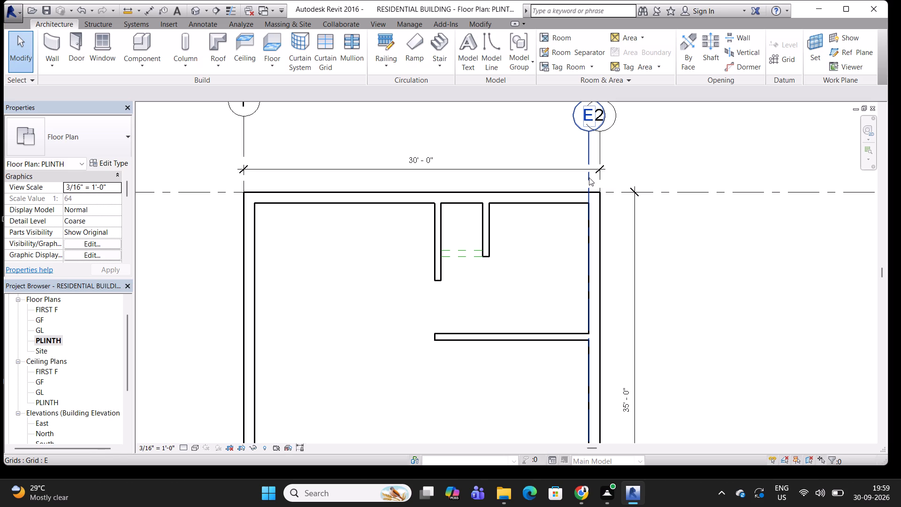
text(CO)
key(space)
click(590, 182)
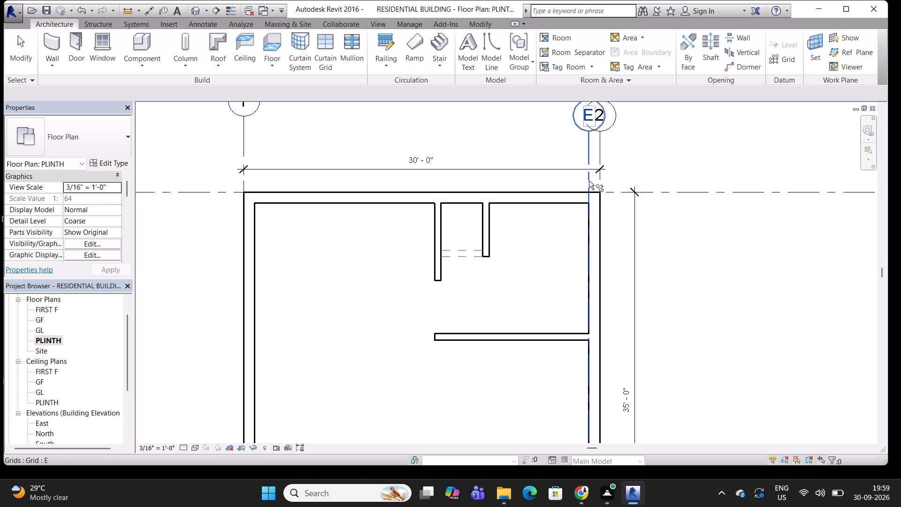
key(space)
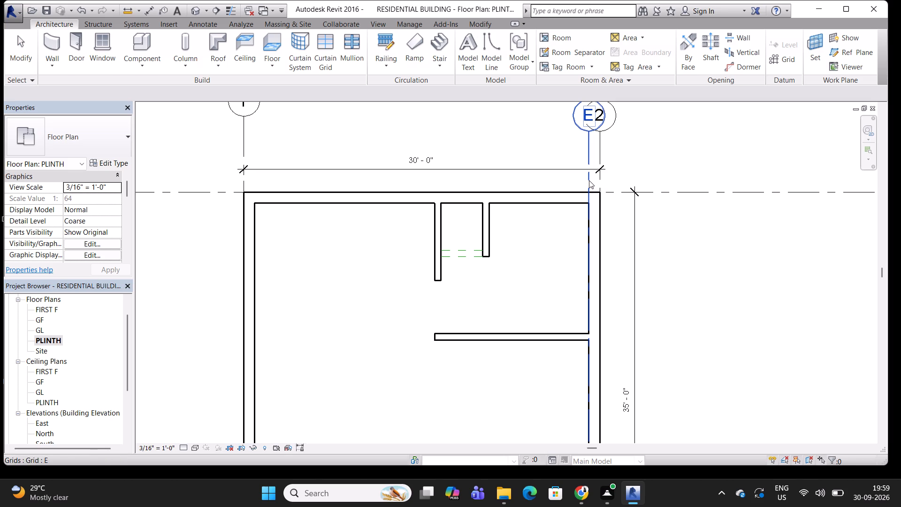
click(589, 180)
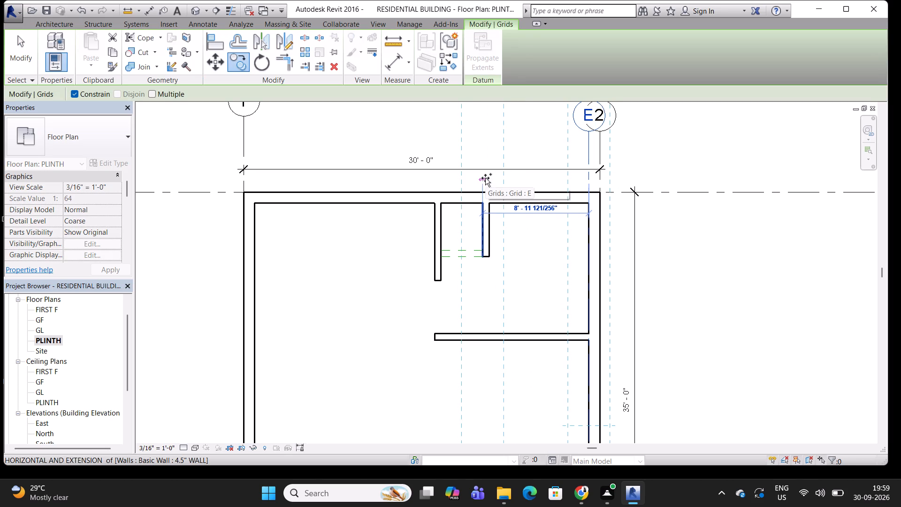
text(13')
key(Return)
middle_drag(433, 222, 464, 197)
scroll(446, 224, up, 3)
key(Escape)
Adjust the longer partition's free end to make the partition 7' - 0" long.
click(485, 185)
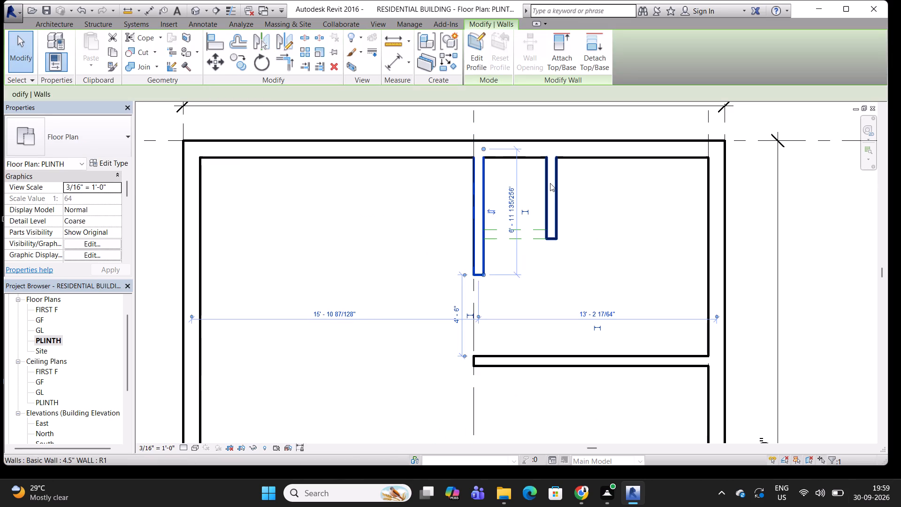
ctrl+click(548, 186)
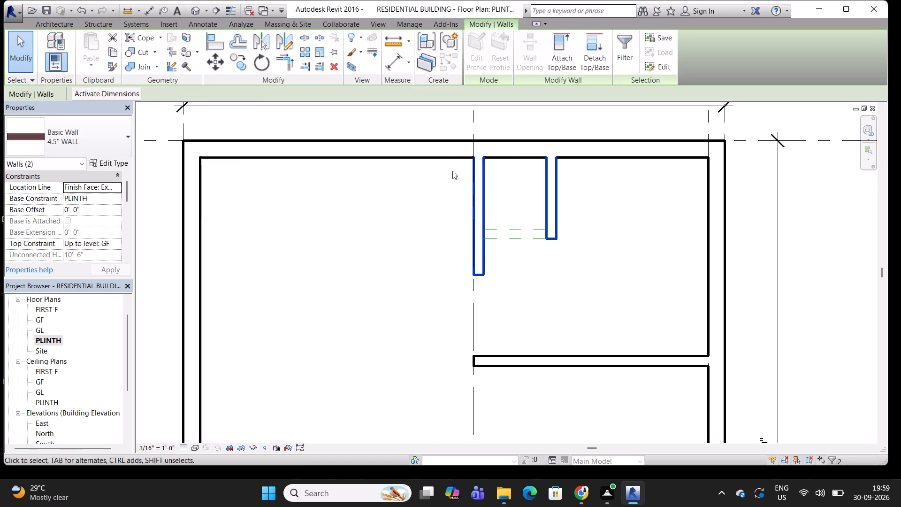
key(m)
scroll(480, 277, up, 2)
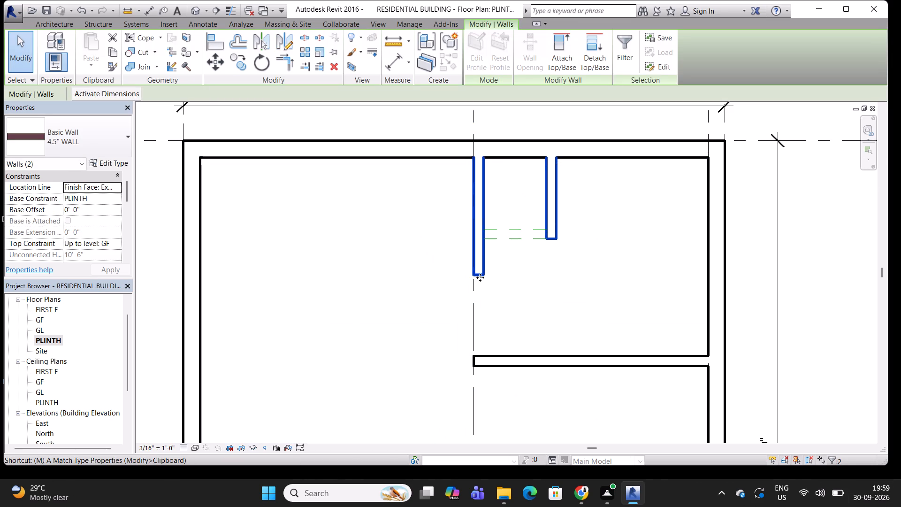
scroll(480, 277, up, 7)
click(489, 269)
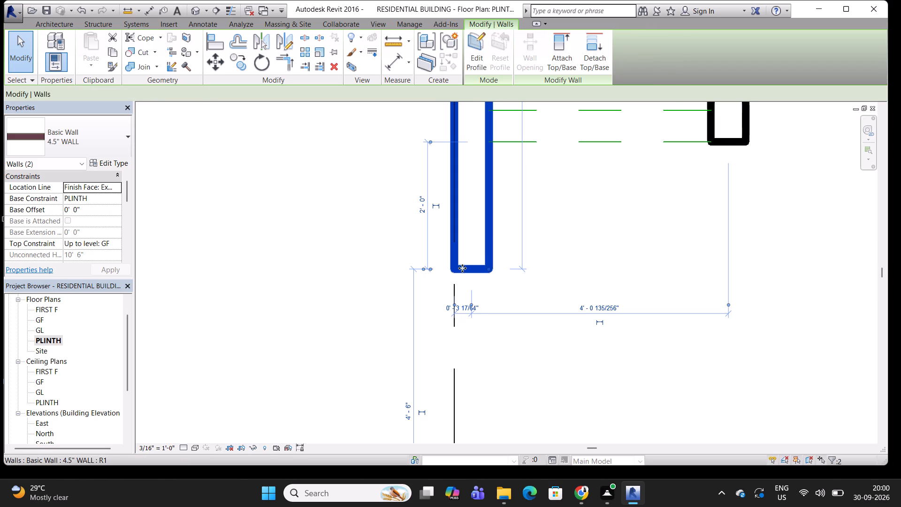
drag(489, 269, 460, 268)
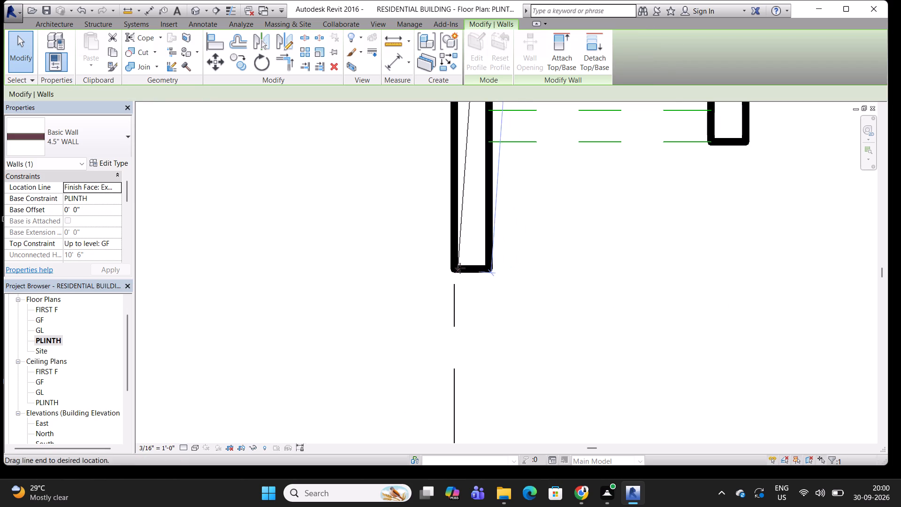
drag(460, 268, 481, 269)
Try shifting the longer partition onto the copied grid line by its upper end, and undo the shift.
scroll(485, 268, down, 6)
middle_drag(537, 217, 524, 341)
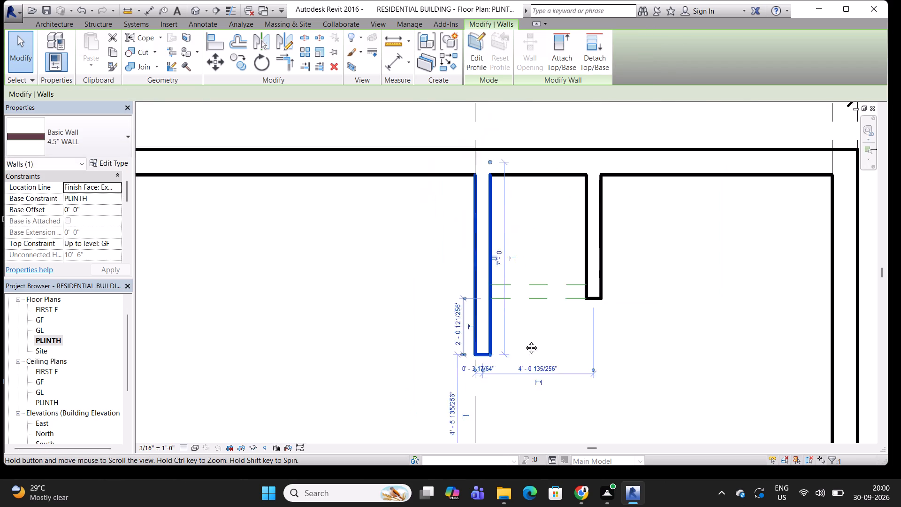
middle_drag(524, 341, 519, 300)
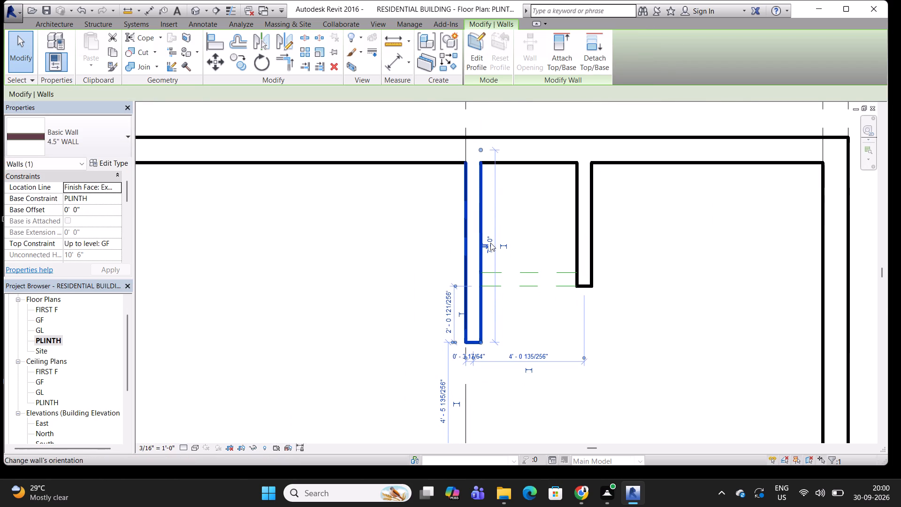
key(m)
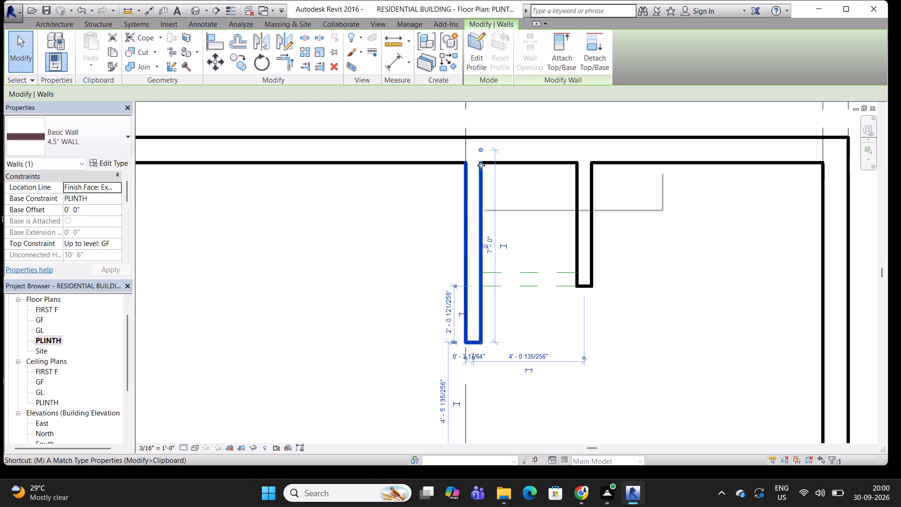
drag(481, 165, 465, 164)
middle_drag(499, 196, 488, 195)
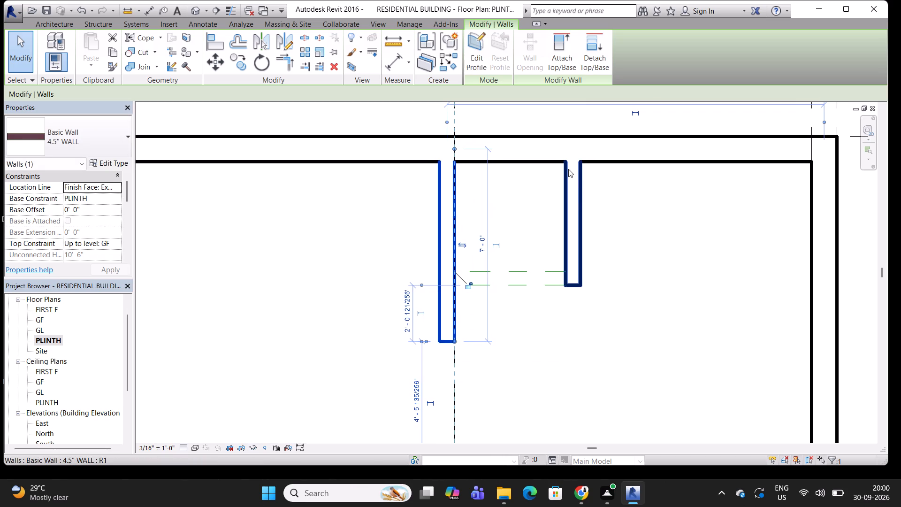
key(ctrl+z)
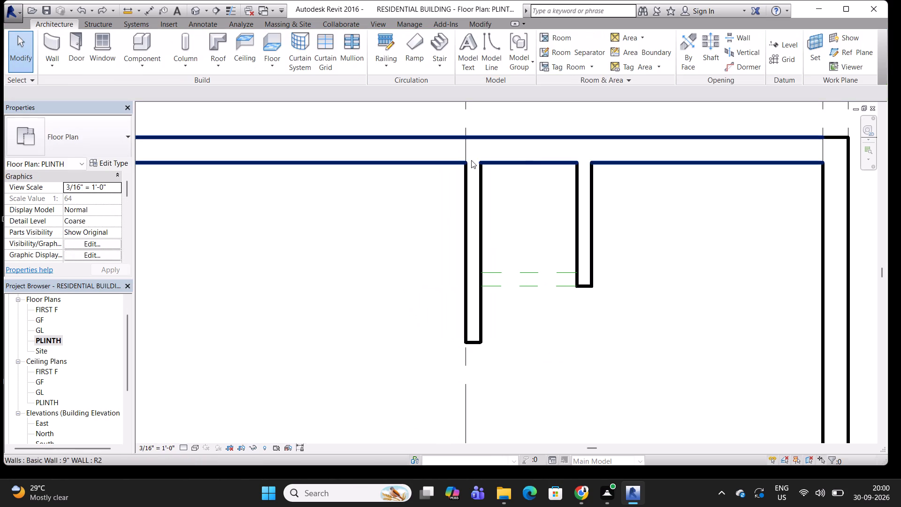
Move the two short 4.5" partitions together toward grid 1 until the longer one's face nearer grid E lies on grid G.
click(479, 179)
ctrl+click(578, 181)
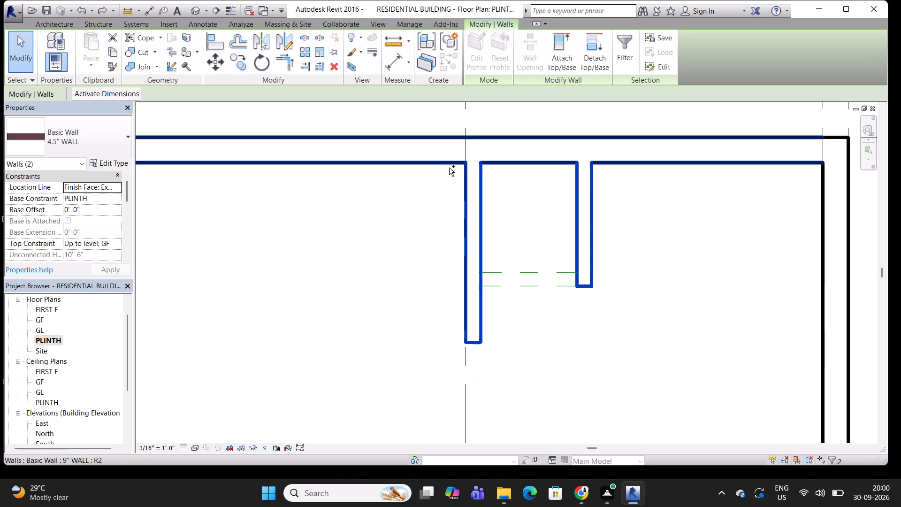
click(217, 60)
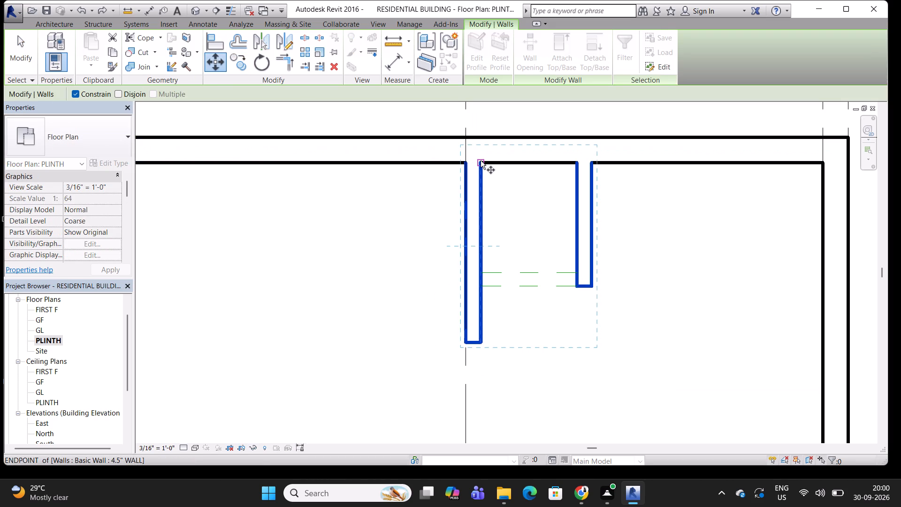
drag(481, 161, 468, 161)
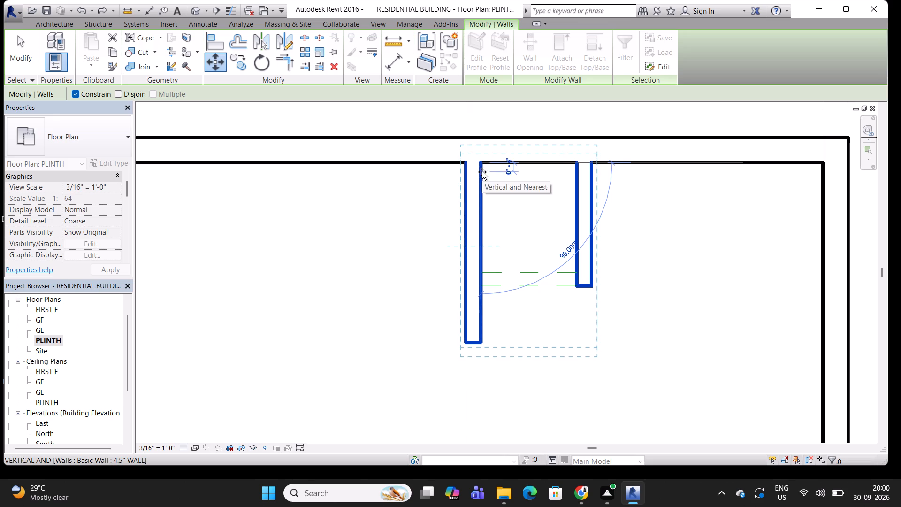
key(Escape)
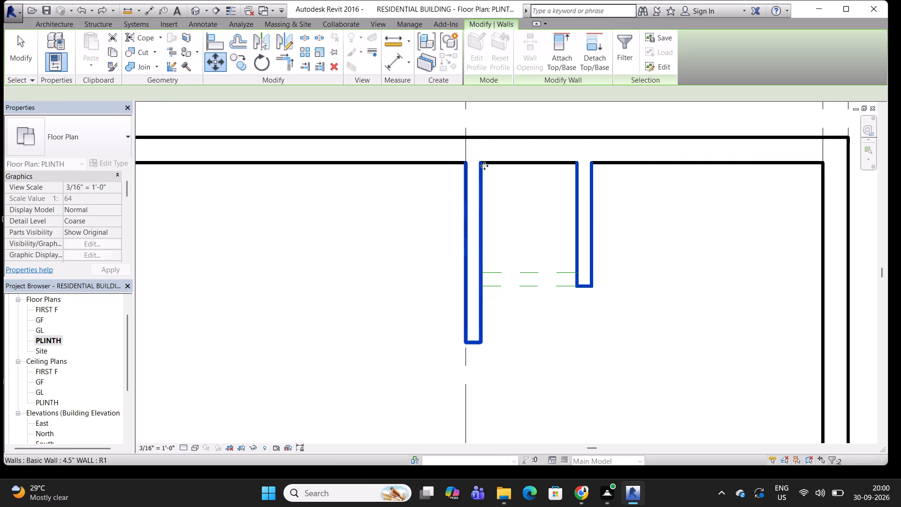
drag(482, 164, 466, 164)
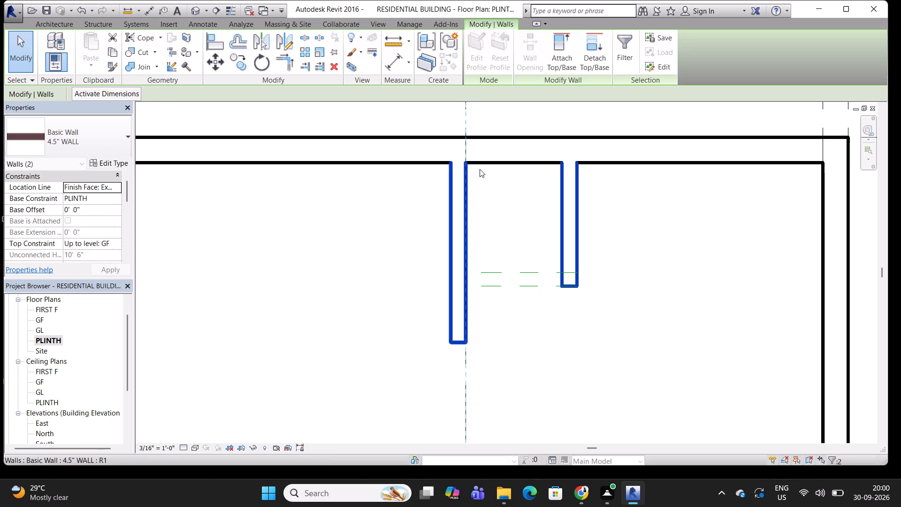
middle_drag(502, 196, 485, 137)
scroll(496, 218, down, 3)
middle_drag(480, 286, 501, 237)
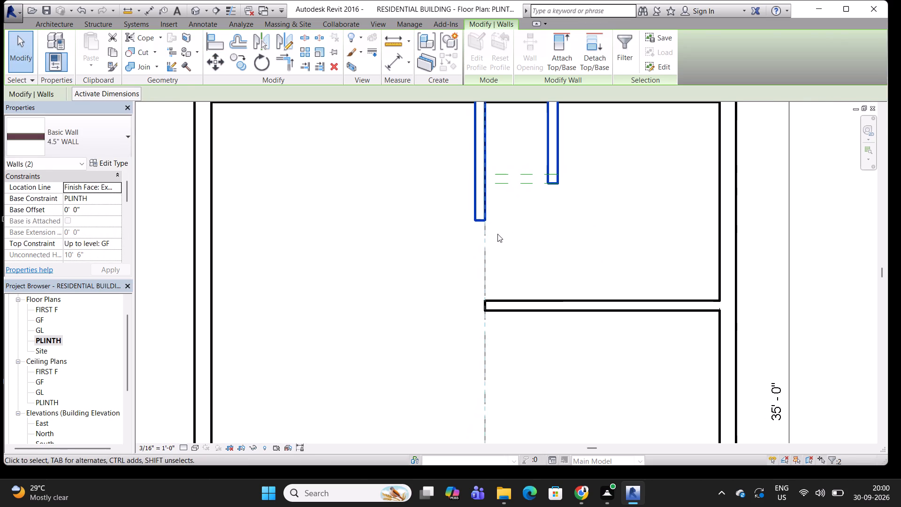
key(Escape)
key(Escape)
key(Escape)
Shift grid G toward grid 1 onto the longer partition's opposite face.
click(486, 233)
scroll(485, 228, up, 4)
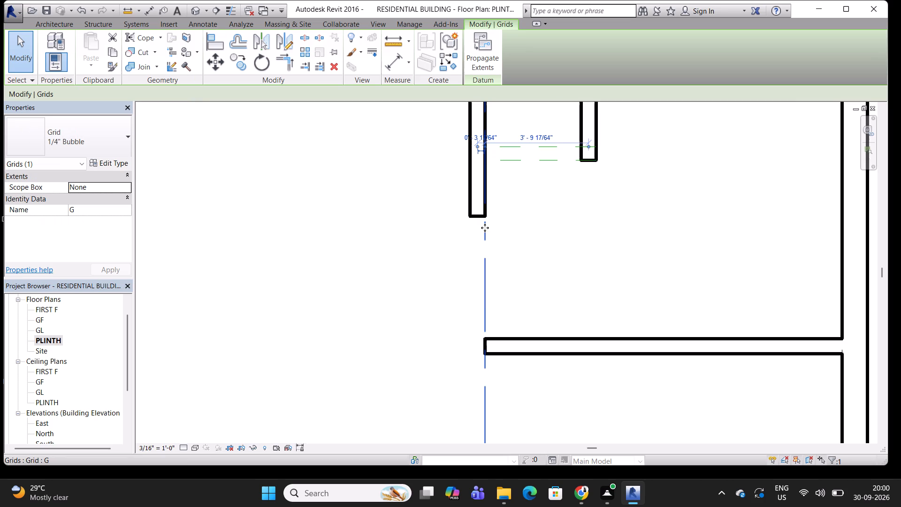
drag(485, 215, 468, 215)
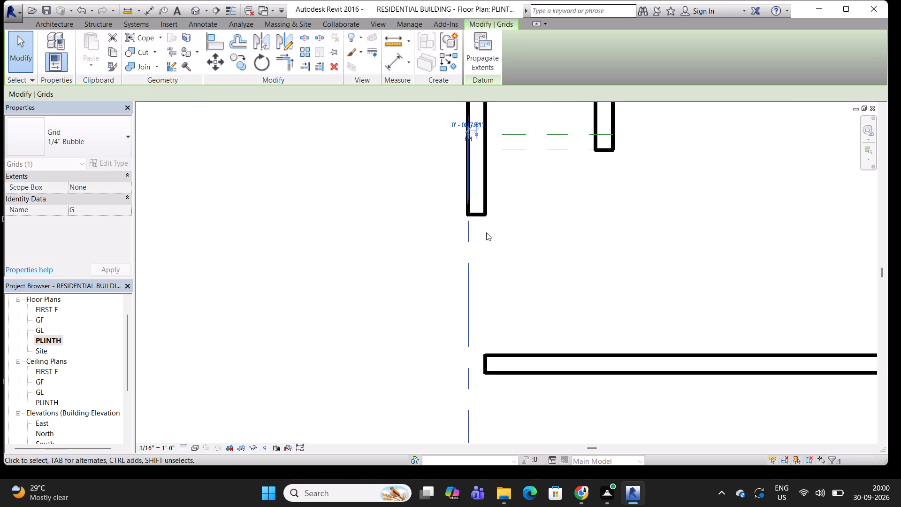
middle_drag(503, 263, 487, 204)
key(Escape)
key(Escape)
key(Escape)
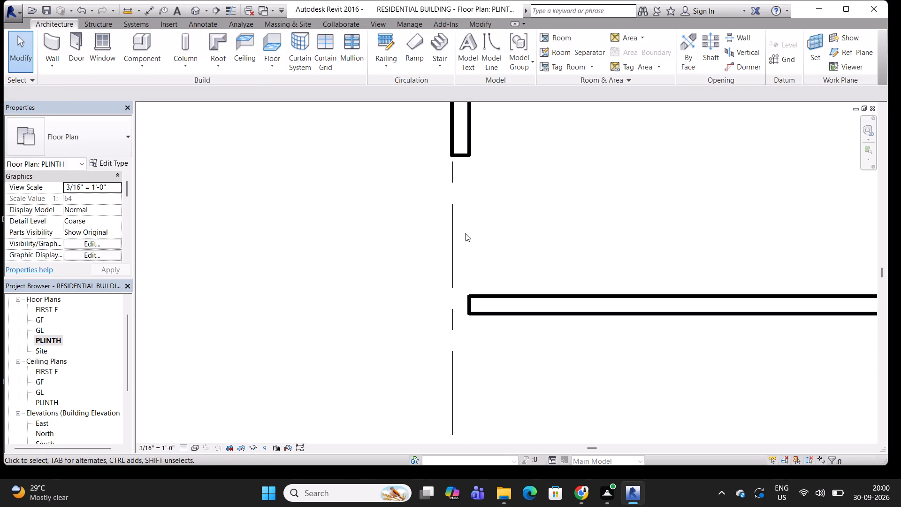
Align the free end of the middle horizontal partition with grid G.
click(451, 224)
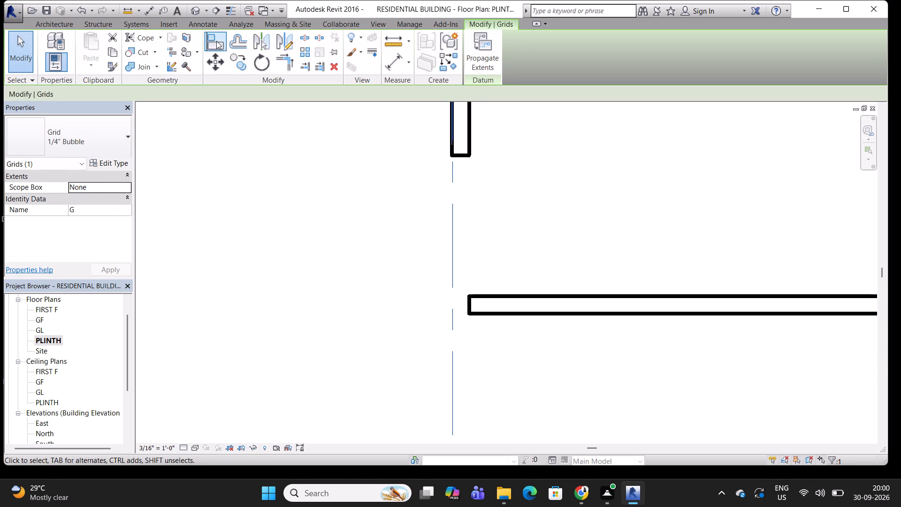
click(218, 43)
click(454, 223)
click(473, 305)
scroll(487, 240, down, 2)
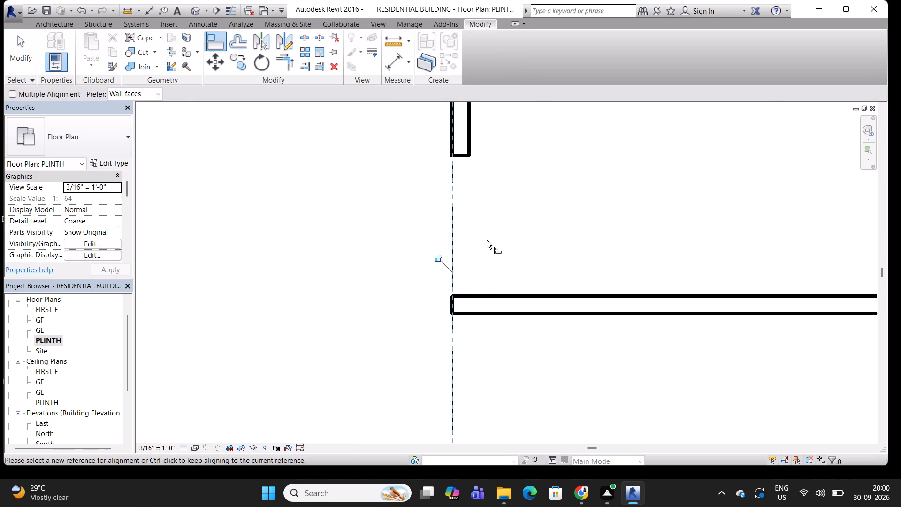
scroll(487, 240, down, 4)
middle_drag(505, 206, 475, 260)
scroll(479, 213, up, 4)
key(Escape)
key(Escape)
key(Escape)
key(Escape)
key(Escape)
key(Escape)
key(Escape)
key(Escape)
key(Escape)
key(Escape)
key(Escape)
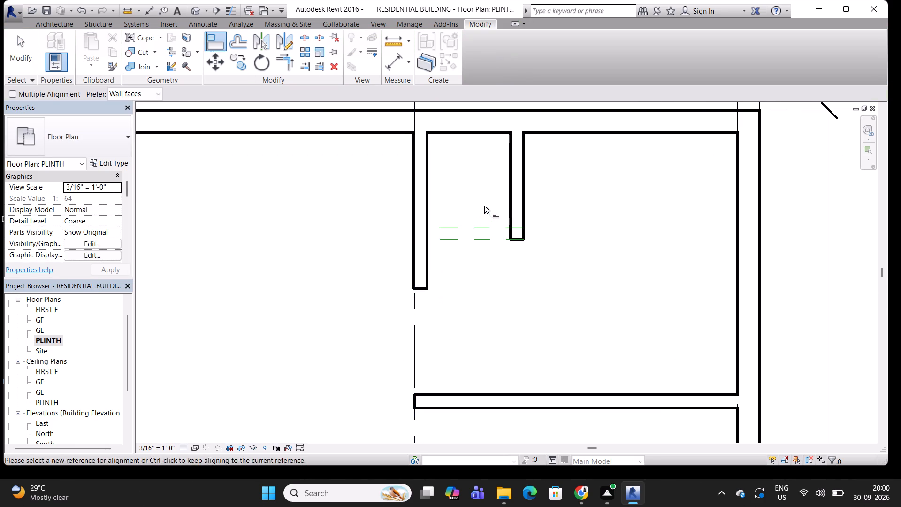
Move the two hidden lines between the short partitions so they start at the longer partition's inner face.
drag(484, 206, 460, 261)
scroll(450, 247, up, 4)
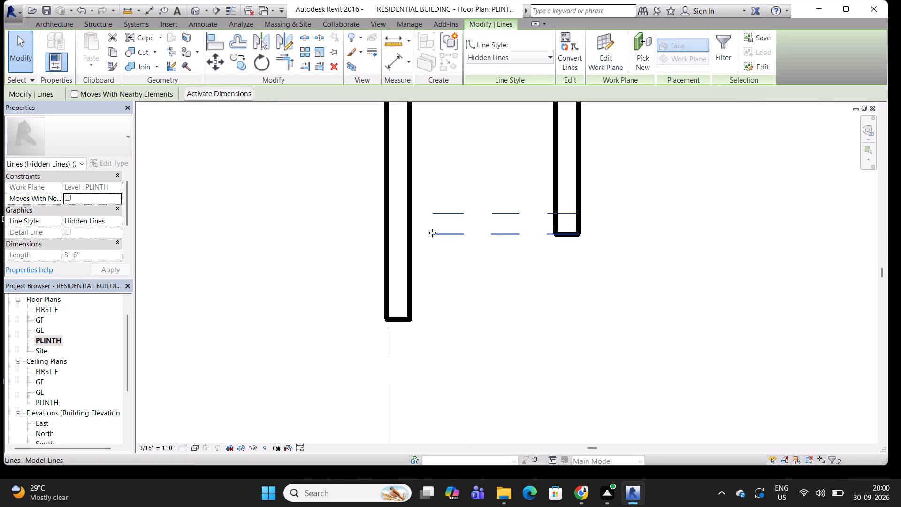
click(212, 57)
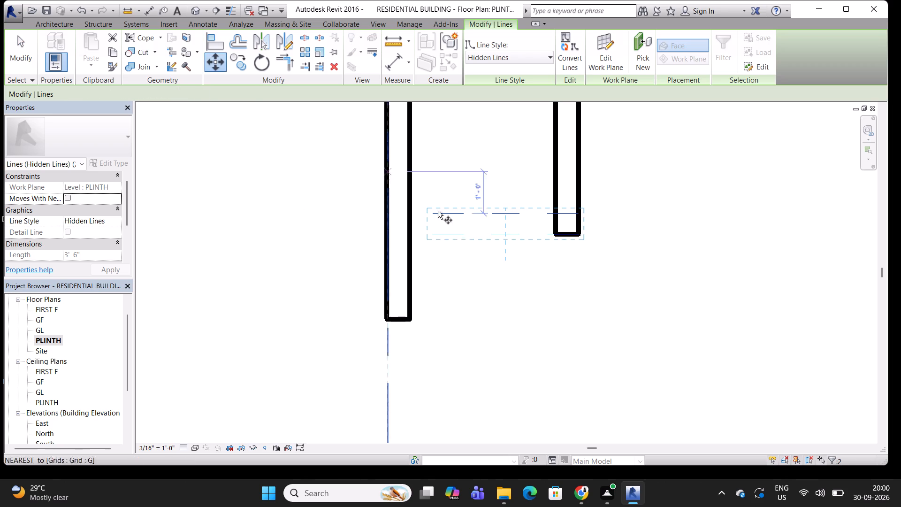
click(431, 234)
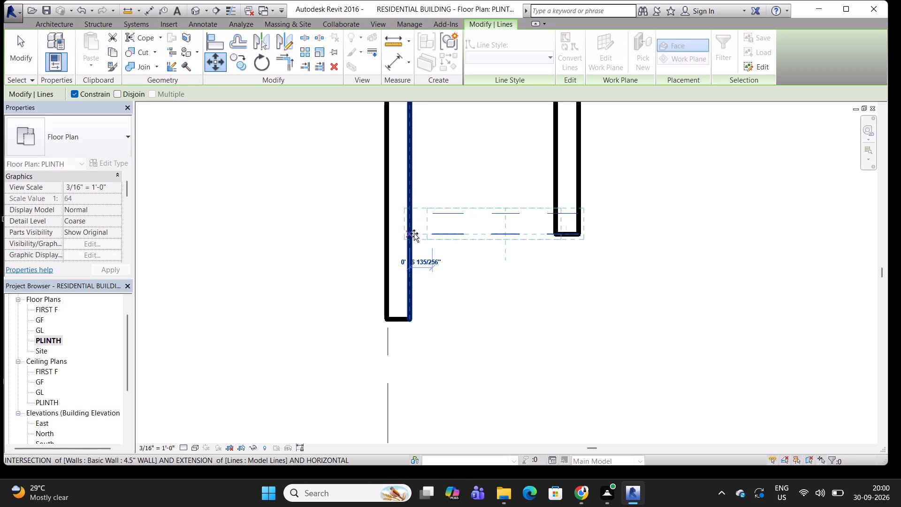
click(413, 233)
scroll(423, 233, down, 3)
middle_drag(513, 214, 487, 177)
key(Escape)
key(Escape)
key(Escape)
scroll(480, 177, down, 2)
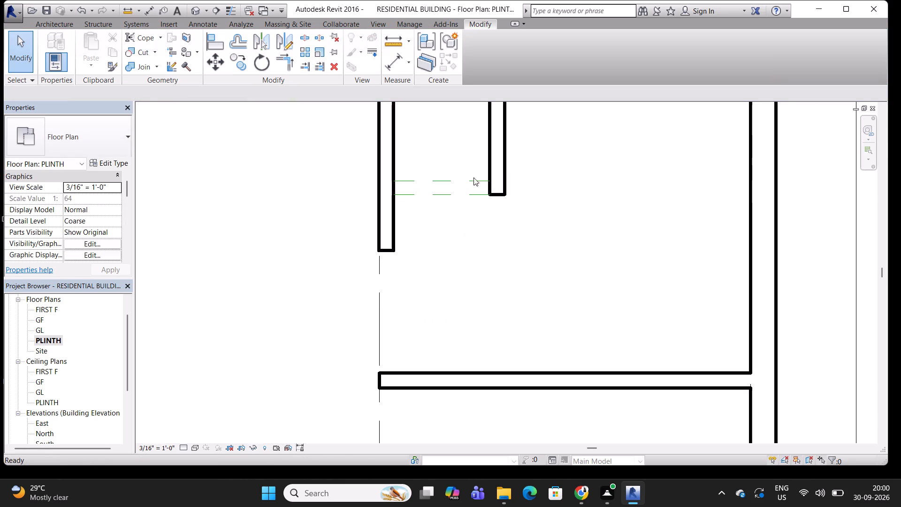
Save the project.
scroll(473, 177, down, 6)
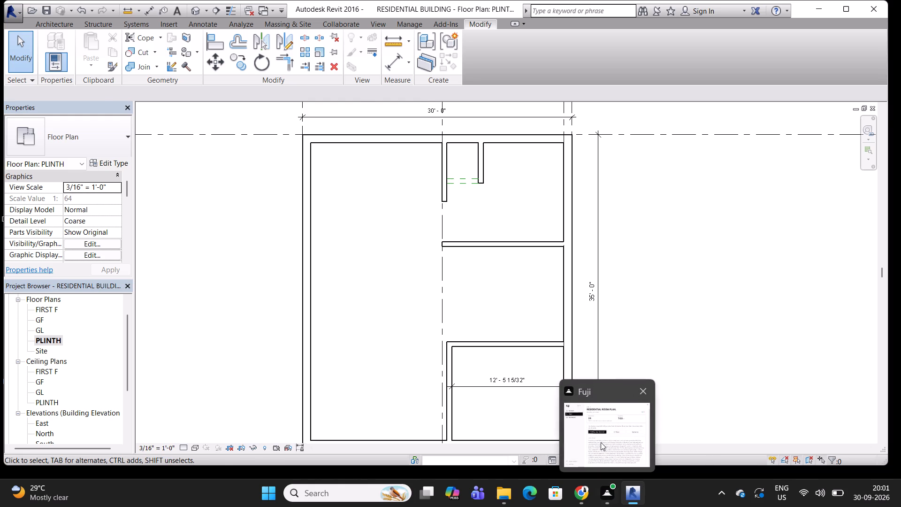
scroll(435, 184, down, 4)
middle_drag(452, 202, 406, 183)
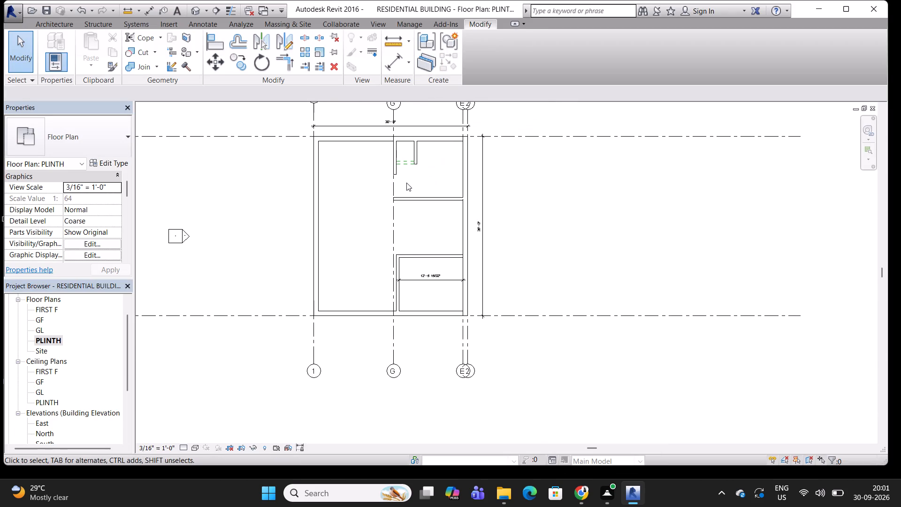
key(Escape)
key(ctrl+s)
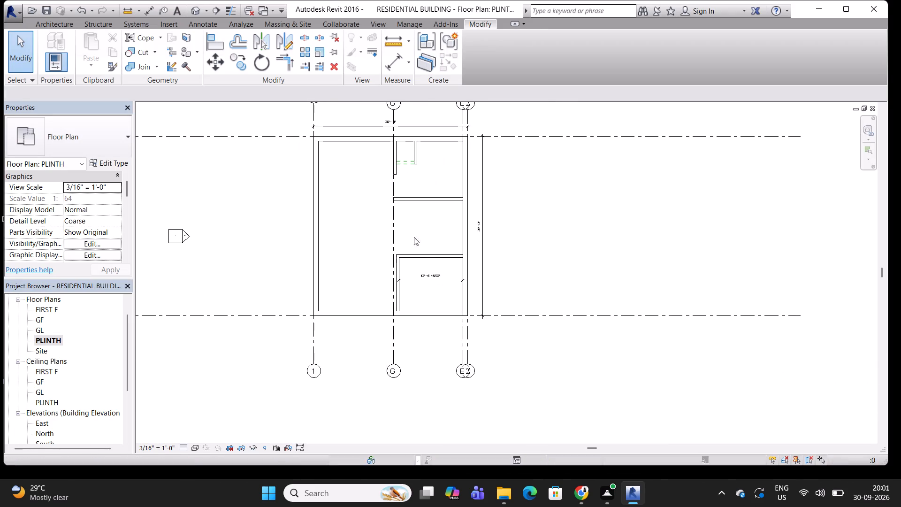
Align the outer face of the lower room's vertical partition with grid G.
scroll(410, 223, up, 6)
click(221, 47)
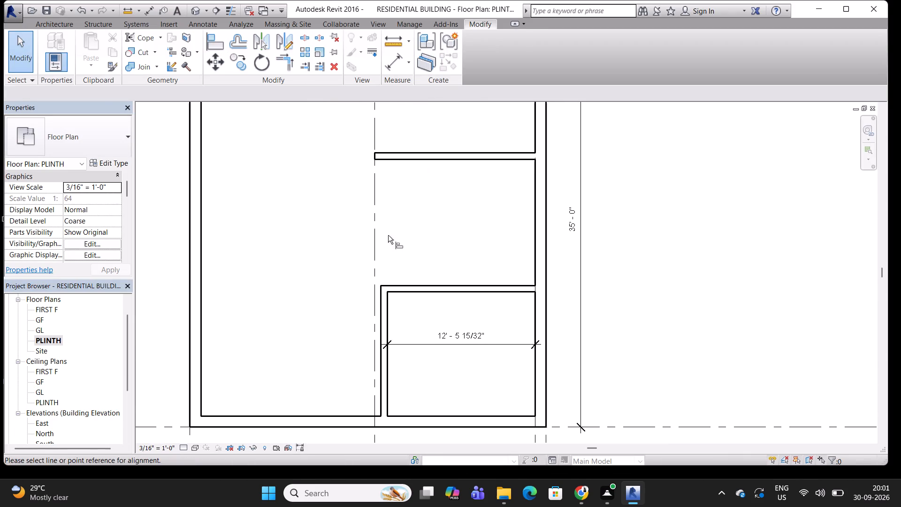
click(375, 242)
click(382, 308)
middle_drag(422, 254, 411, 240)
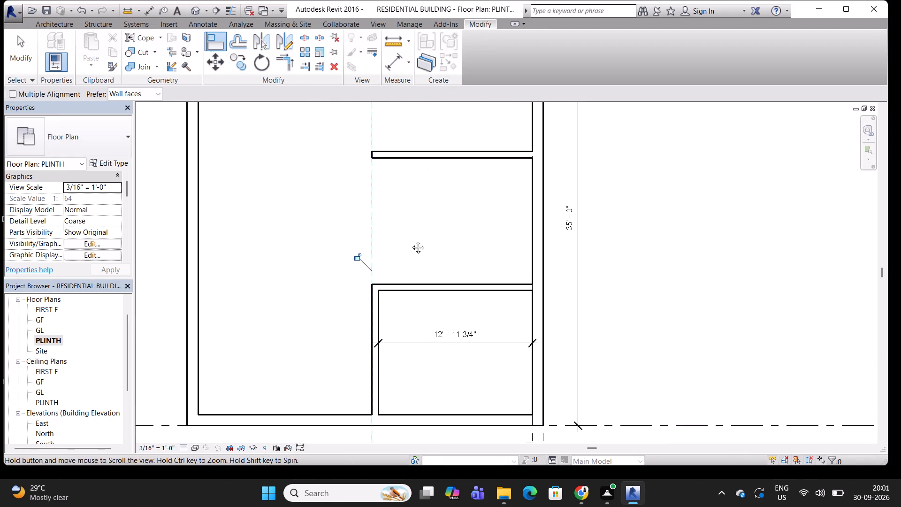
middle_drag(411, 240, 409, 231)
key(Escape)
key(Escape)
key(Escape)
scroll(413, 322, up, 3)
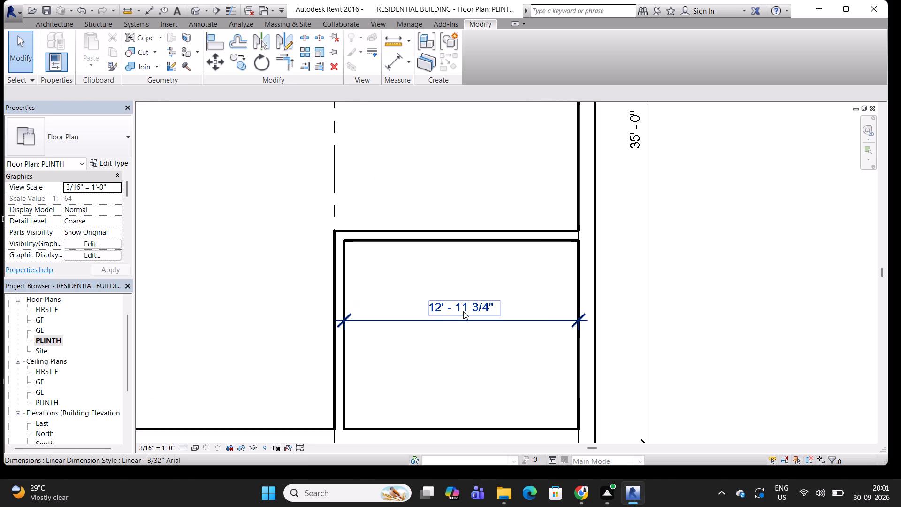
Save the project with the realigned partitions.
scroll(464, 310, down, 3)
middle_drag(478, 249, 474, 278)
scroll(451, 256, down, 3)
middle_drag(457, 252, 440, 324)
middle_drag(428, 251, 510, 205)
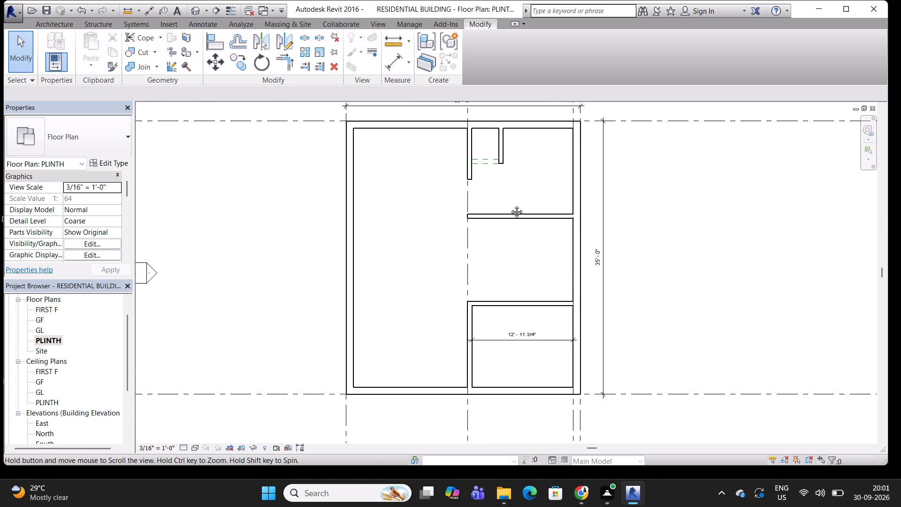
middle_drag(510, 205, 498, 185)
key(Escape)
key(Escape)
key(ctrl+s)
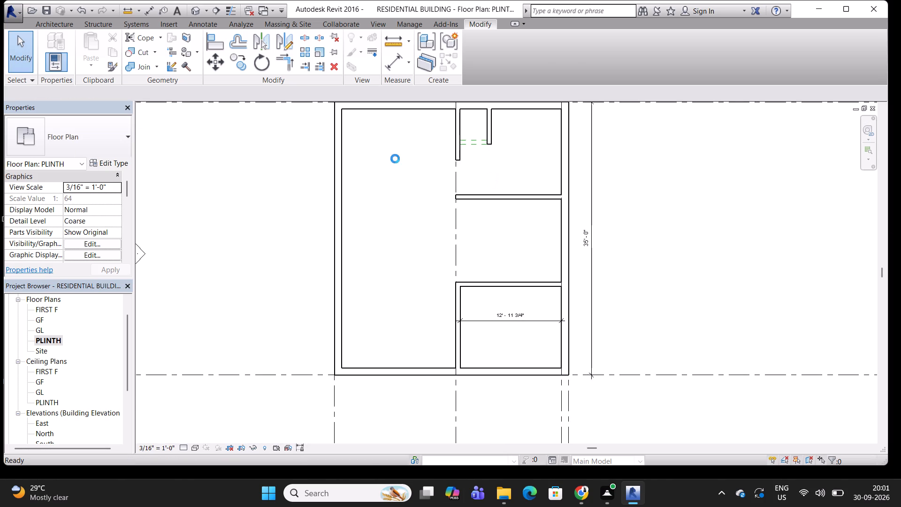
Check the clear distance between the two long horizontal partitions with an aligned dimension, without placing it.
middle_drag(505, 201, 490, 177)
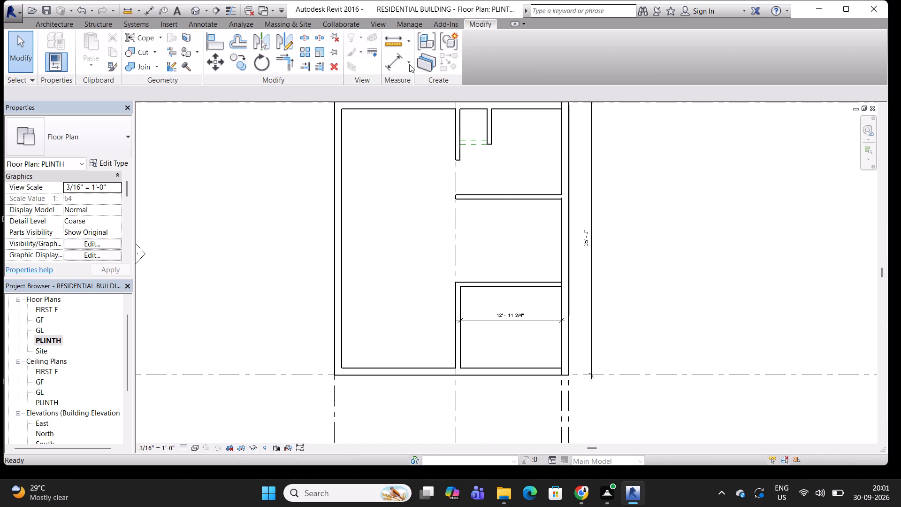
click(394, 54)
click(509, 200)
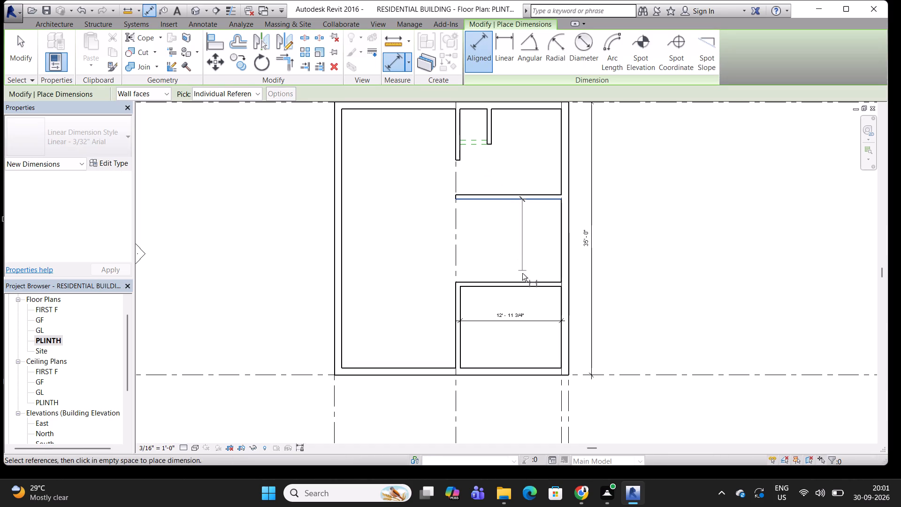
click(524, 283)
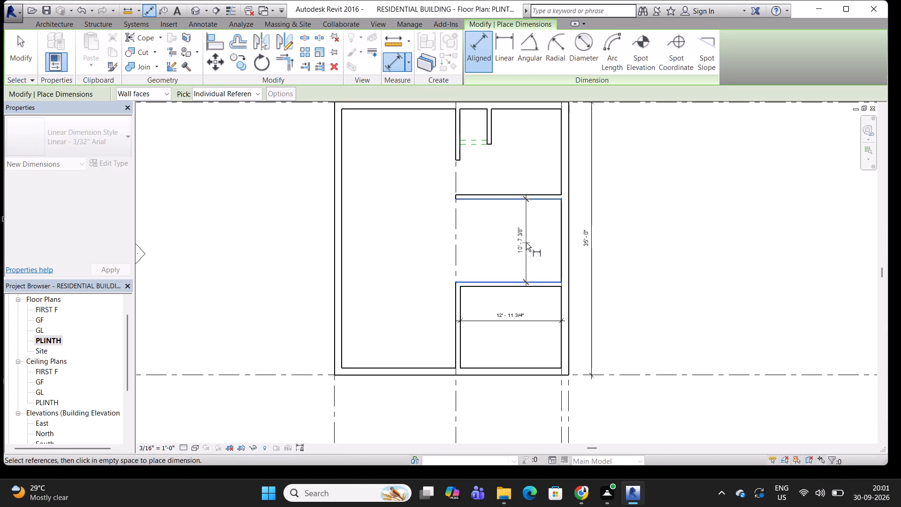
scroll(531, 231, down, 1)
middle_drag(531, 231, 520, 189)
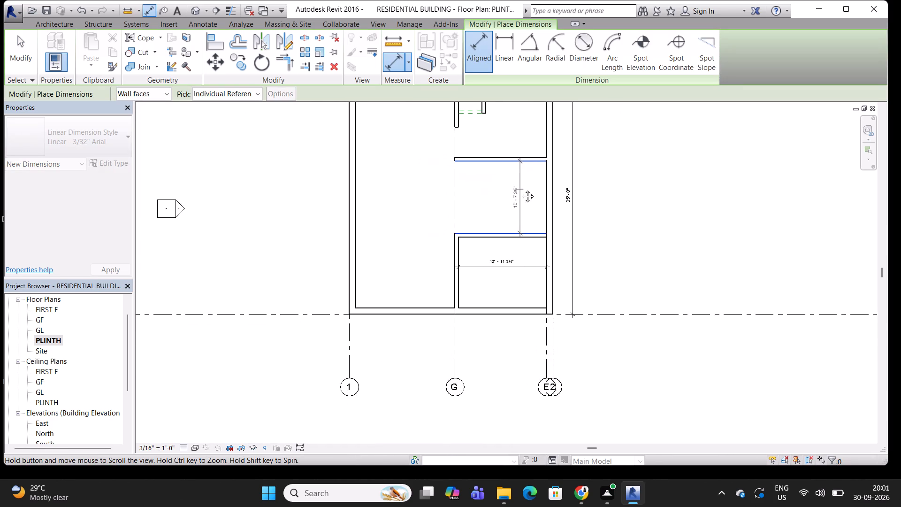
middle_drag(520, 189, 551, 284)
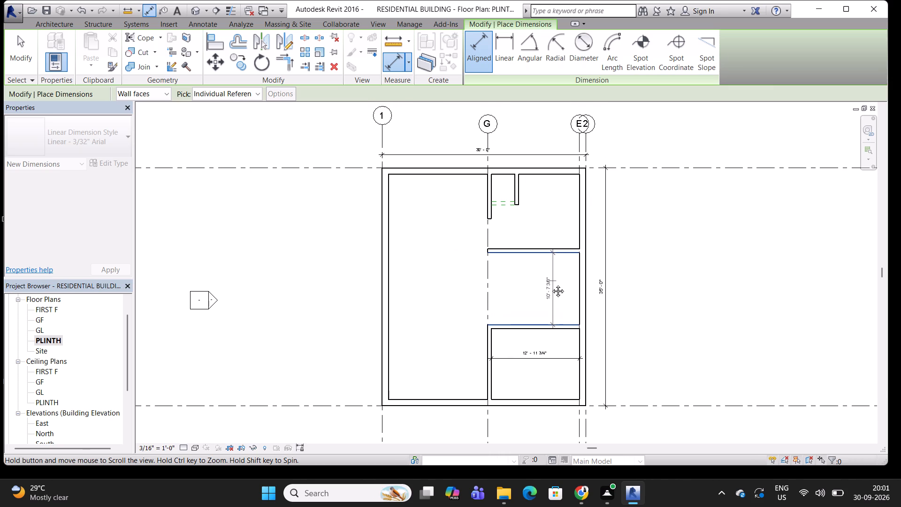
middle_drag(551, 284, 550, 285)
middle_drag(550, 284, 535, 257)
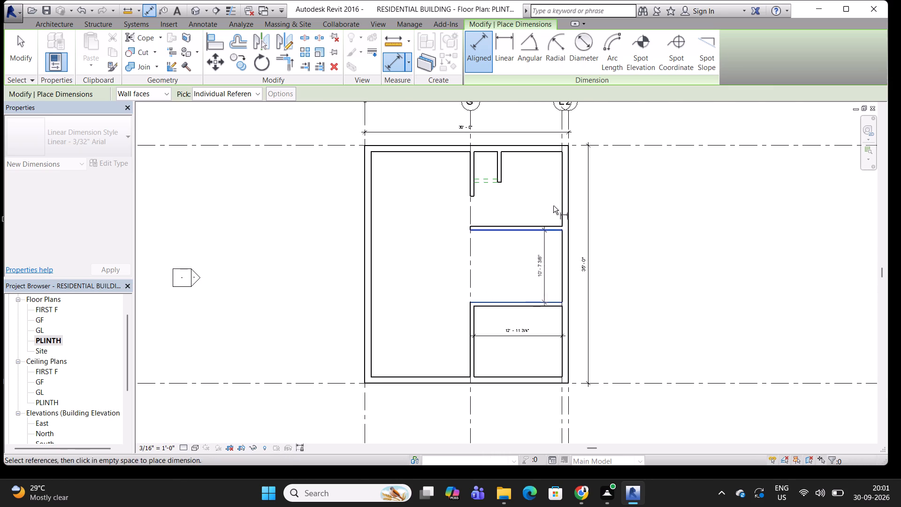
key(Escape)
middle_drag(569, 165, 564, 261)
key(Escape)
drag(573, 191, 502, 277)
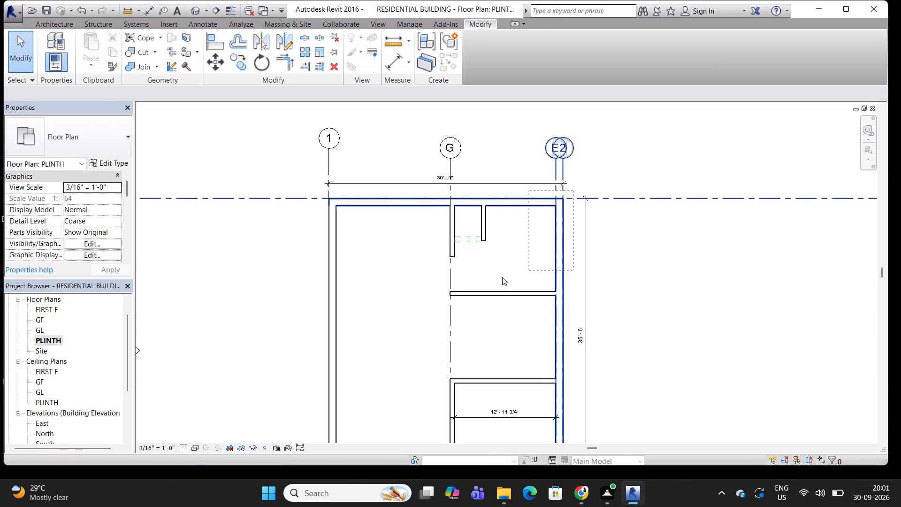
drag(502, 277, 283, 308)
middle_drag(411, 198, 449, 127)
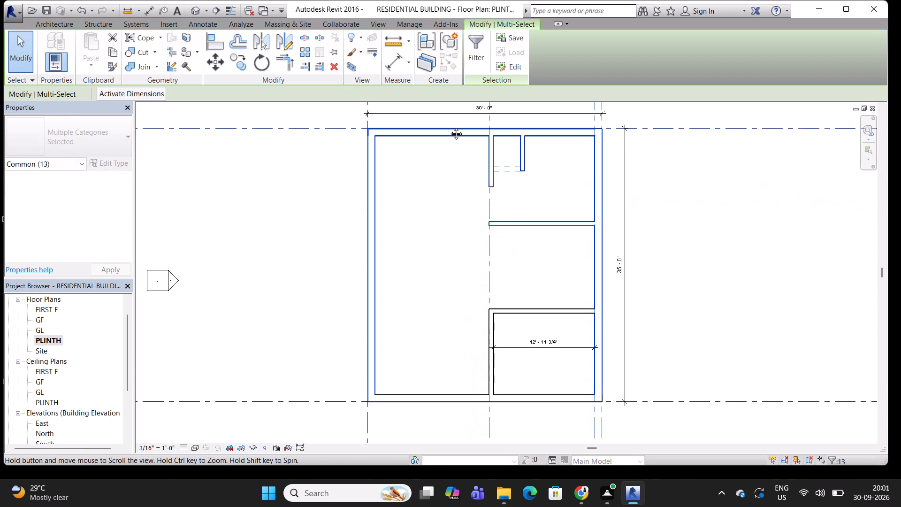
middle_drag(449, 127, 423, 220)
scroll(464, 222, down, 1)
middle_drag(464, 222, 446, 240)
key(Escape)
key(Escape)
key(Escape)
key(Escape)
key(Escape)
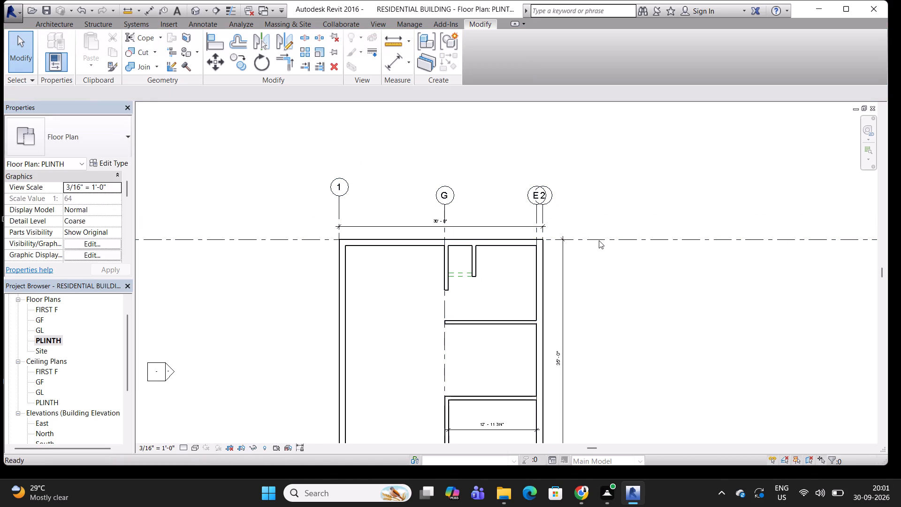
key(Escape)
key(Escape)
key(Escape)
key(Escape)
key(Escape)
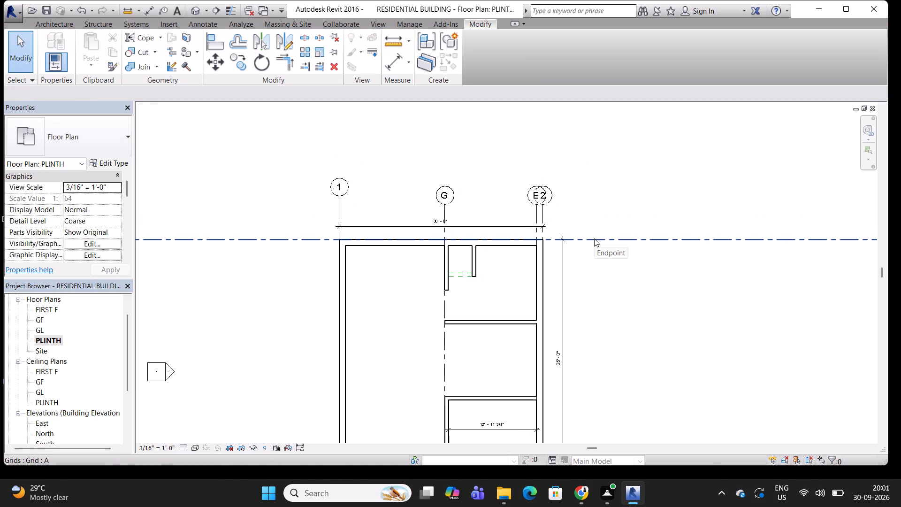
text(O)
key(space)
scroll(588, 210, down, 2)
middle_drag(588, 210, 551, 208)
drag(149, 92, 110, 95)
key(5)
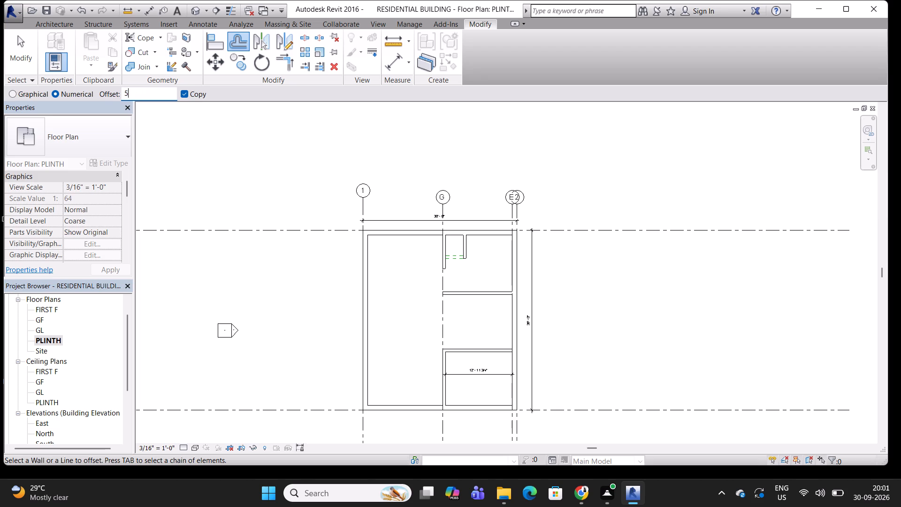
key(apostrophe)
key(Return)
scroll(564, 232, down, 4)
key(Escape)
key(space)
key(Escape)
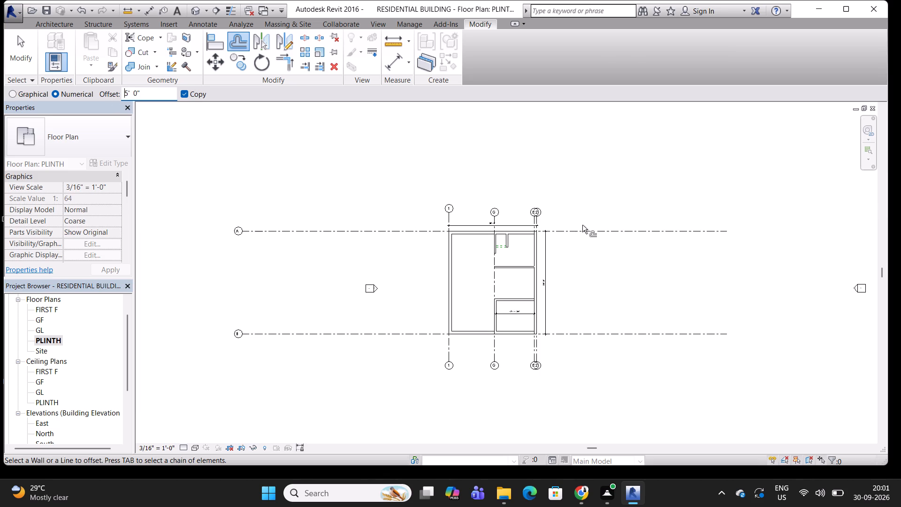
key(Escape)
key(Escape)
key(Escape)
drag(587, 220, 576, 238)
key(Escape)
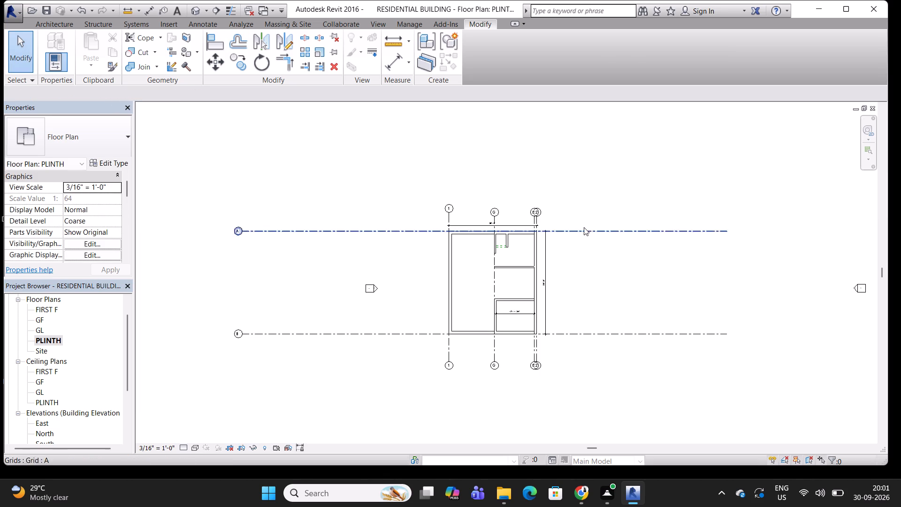
Copy grid A 5' outward, beyond the building's upper outer wall.
drag(589, 216, 574, 250)
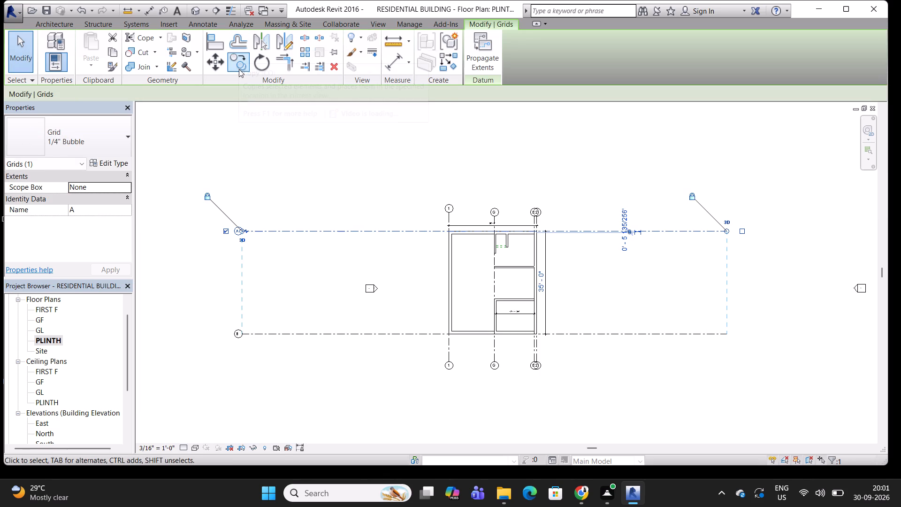
click(239, 69)
scroll(558, 216, up, 4)
click(560, 242)
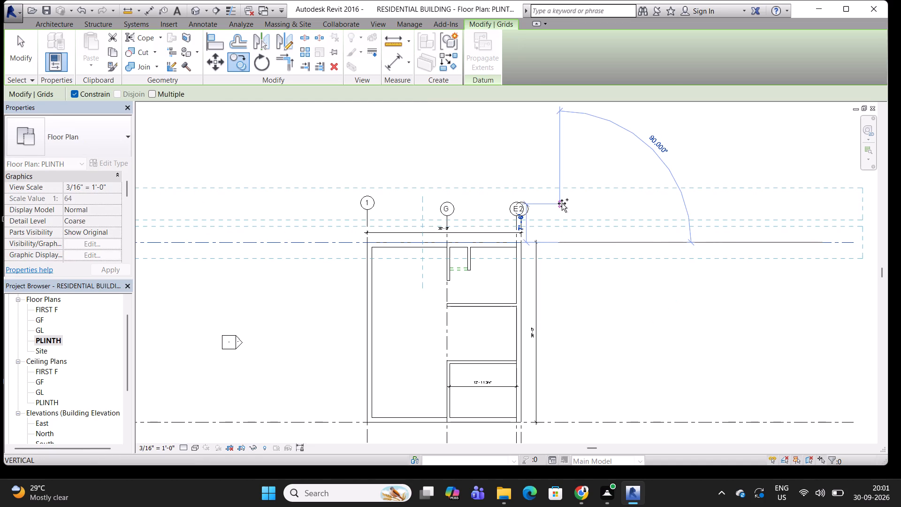
text(5;)
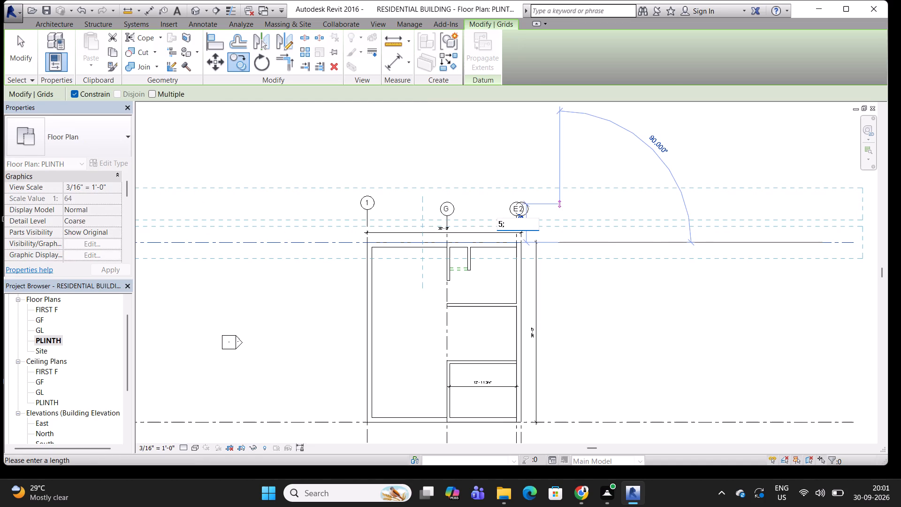
key(BackSpace)
key(apostrophe)
key(Return)
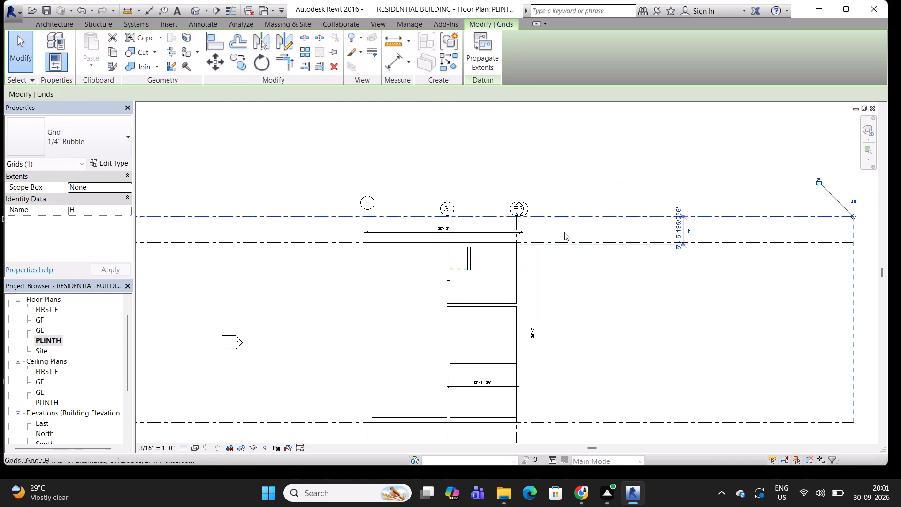
middle_drag(564, 234, 556, 210)
key(Escape)
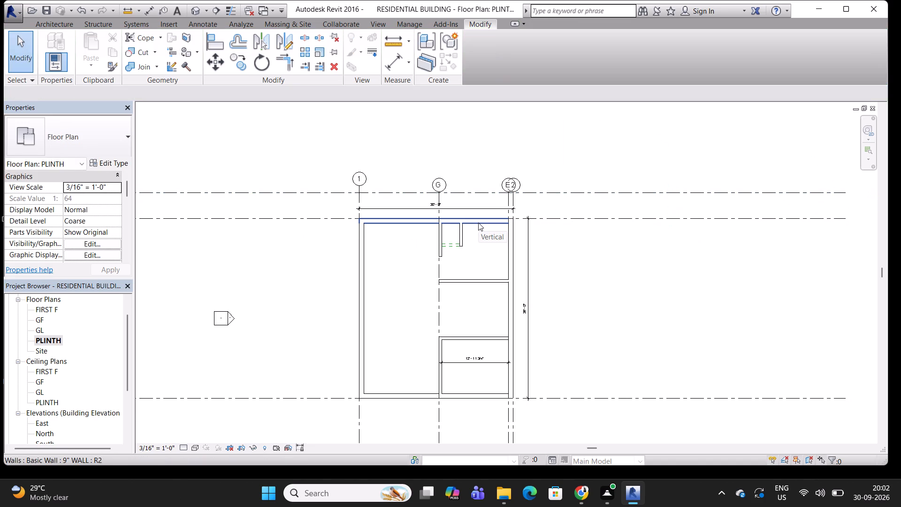
Move the upper 9" outer wall, the long partition below it and the two short vertical partitions from grid A up to the new grid.
click(481, 222)
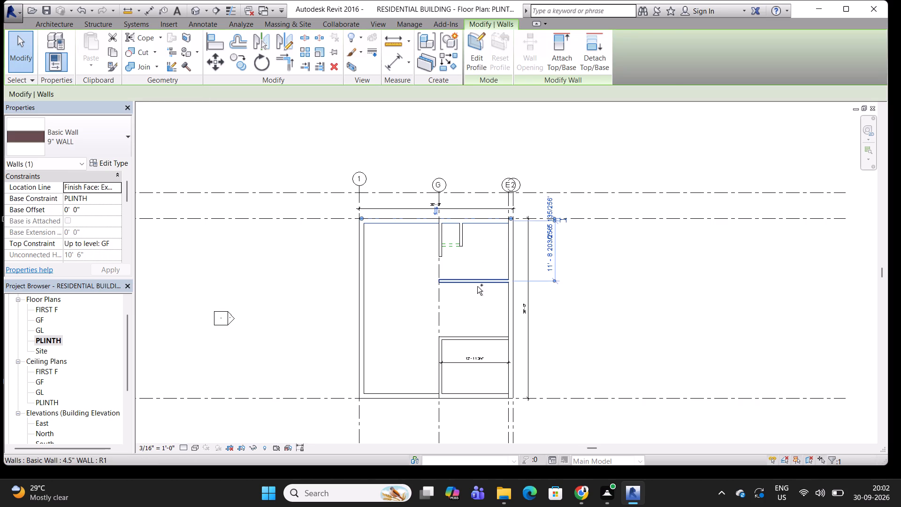
ctrl+click(477, 283)
ctrl+click(461, 235)
ctrl+click(444, 233)
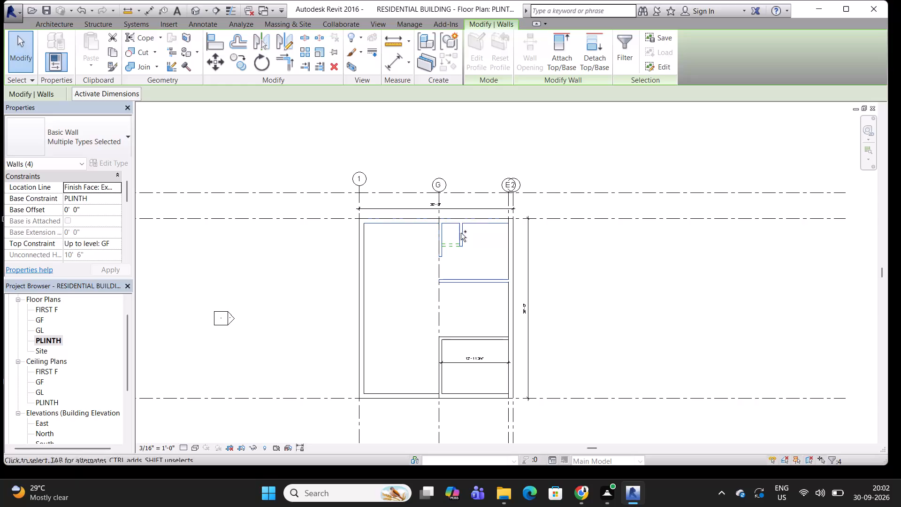
scroll(512, 228, up, 4)
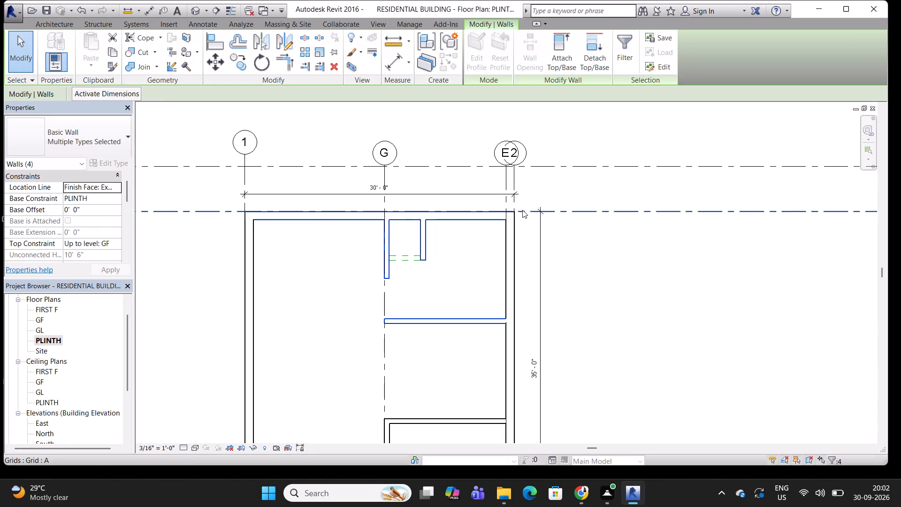
key(m)
click(207, 56)
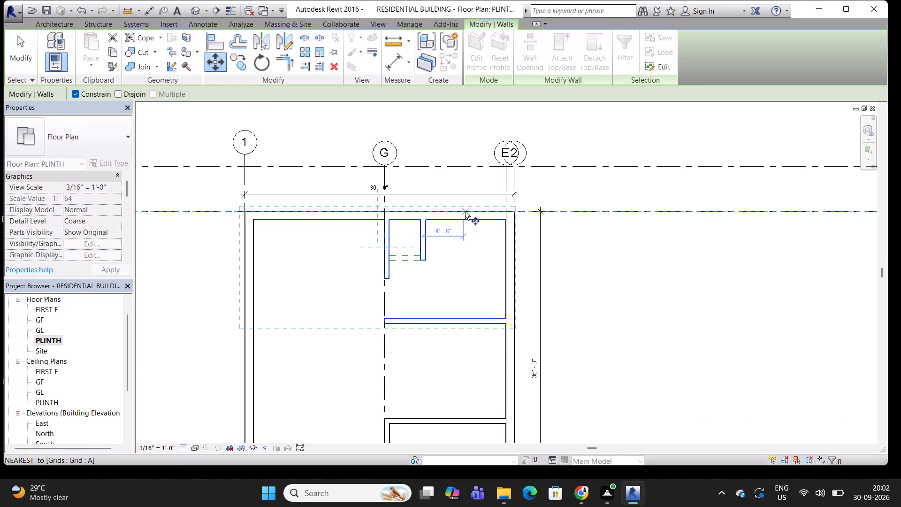
click(465, 212)
click(464, 169)
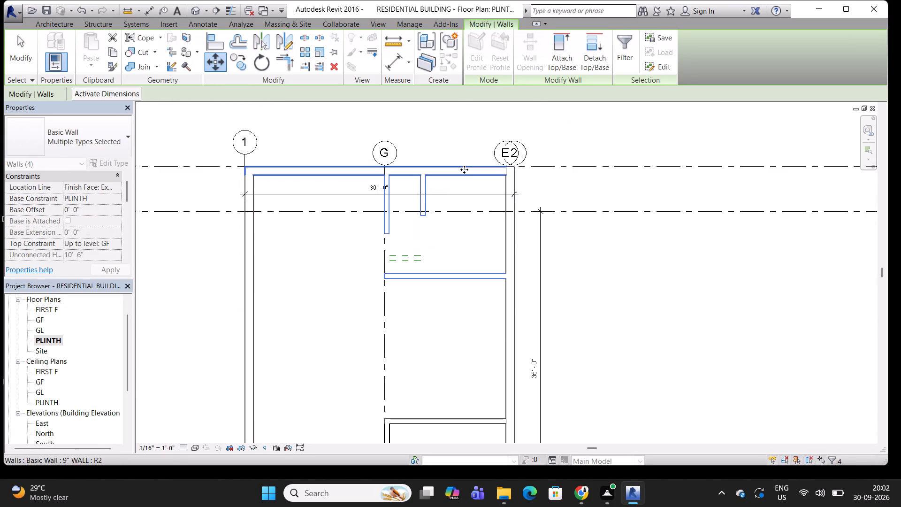
Move only the upper 9" outer wall 3' back down toward the building interior.
scroll(471, 201, down, 2)
middle_drag(473, 205, 495, 206)
middle_drag(481, 288, 493, 207)
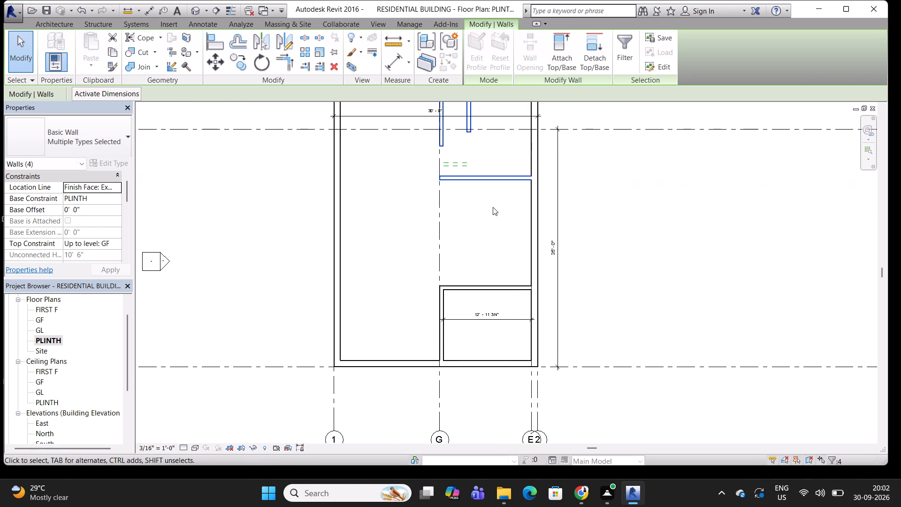
middle_drag(485, 129, 470, 209)
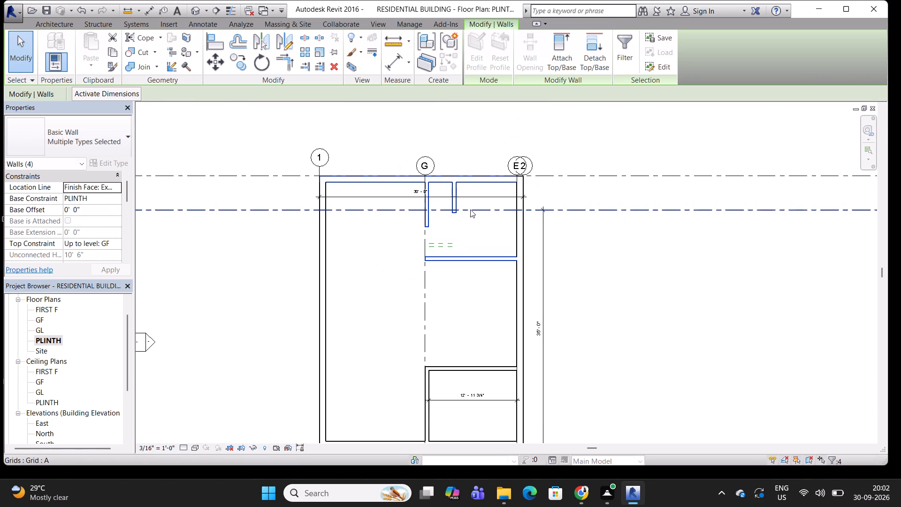
scroll(478, 177, up, 4)
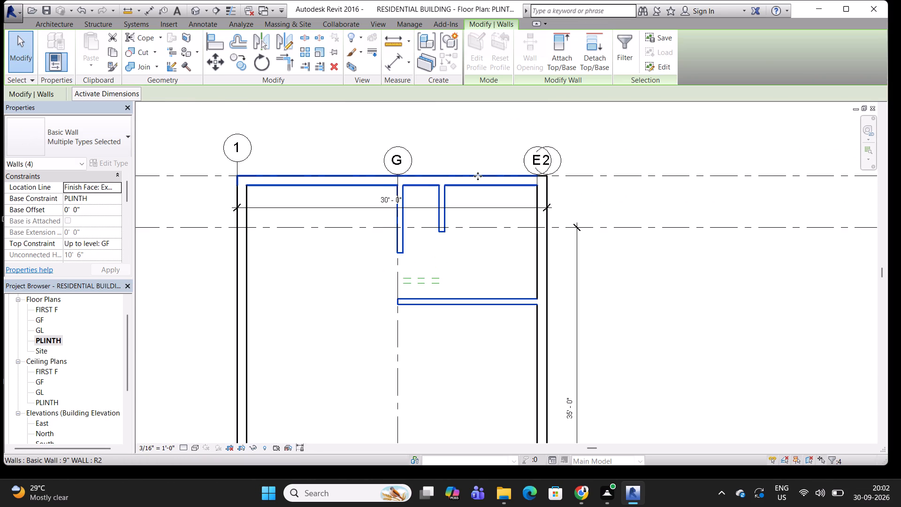
click(478, 176)
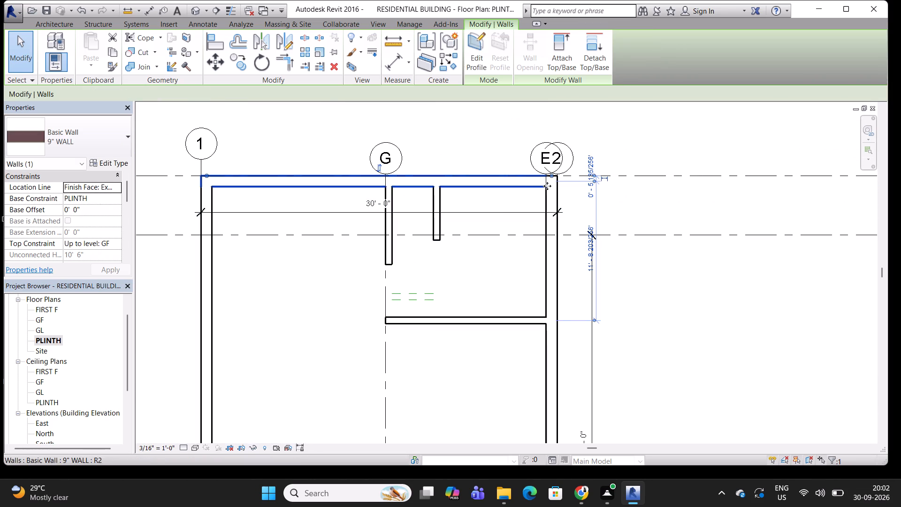
click(218, 61)
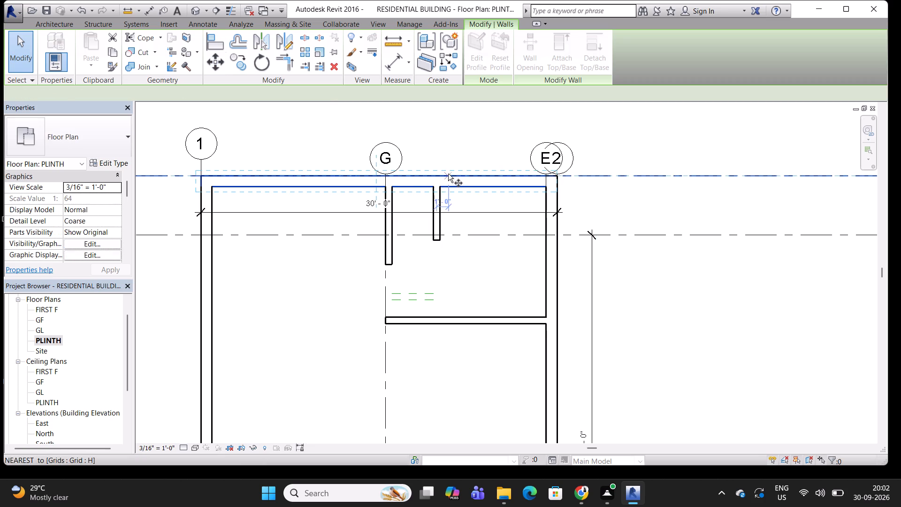
click(459, 175)
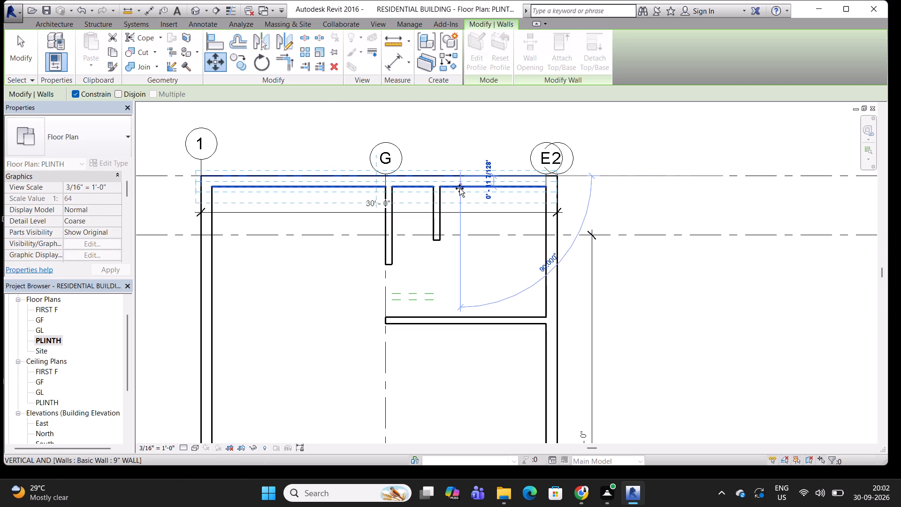
key(2)
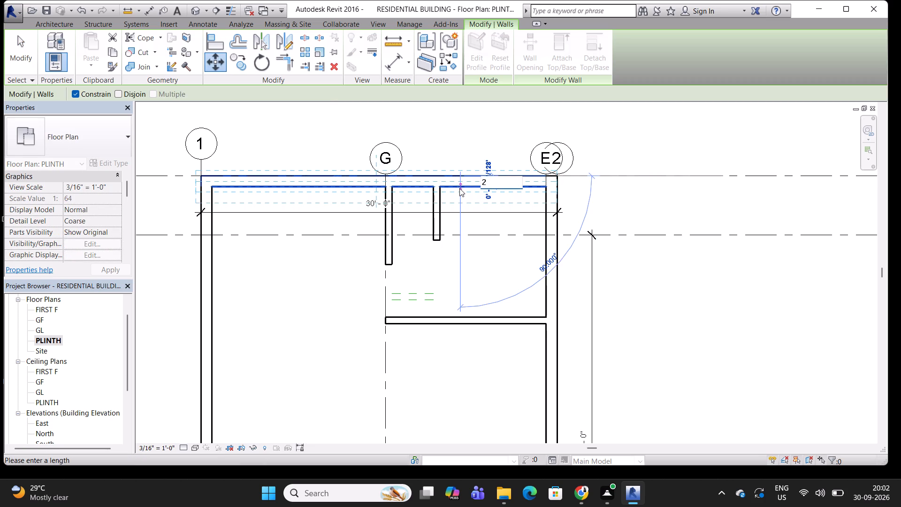
key(BackSpace)
text(3')
key(Return)
middle_drag(460, 189, 458, 180)
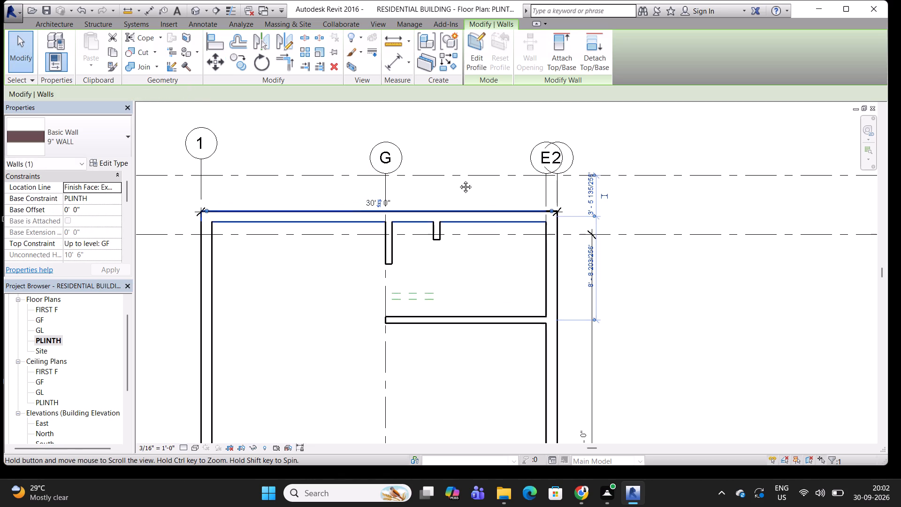
middle_drag(458, 180, 453, 156)
middle_drag(562, 177, 534, 132)
key(Escape)
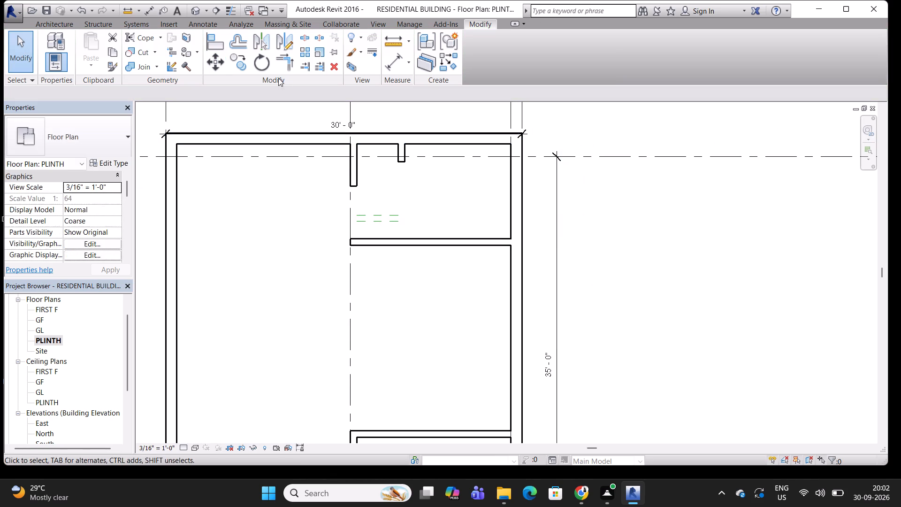
key(Escape)
Reattach the upper witness line of the overall vertical dimension from grid A to the upper outer wall's outer face.
click(559, 179)
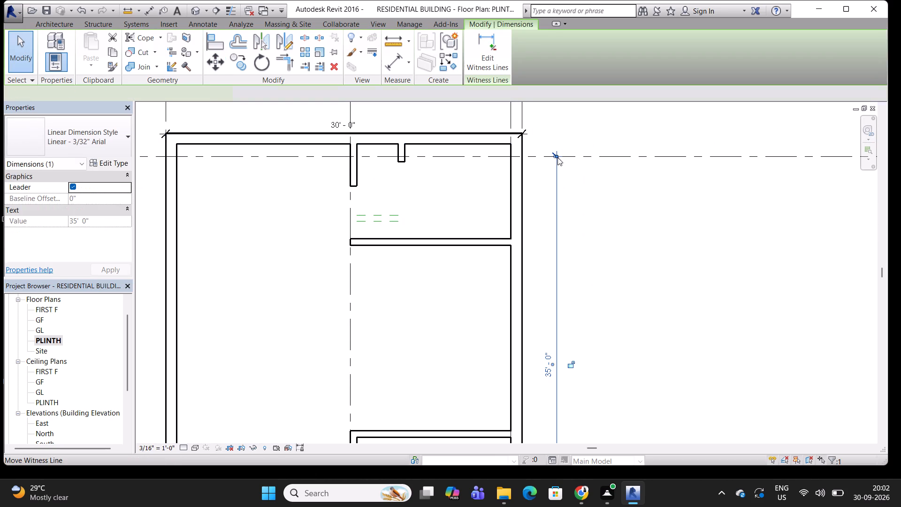
drag(553, 156, 546, 148)
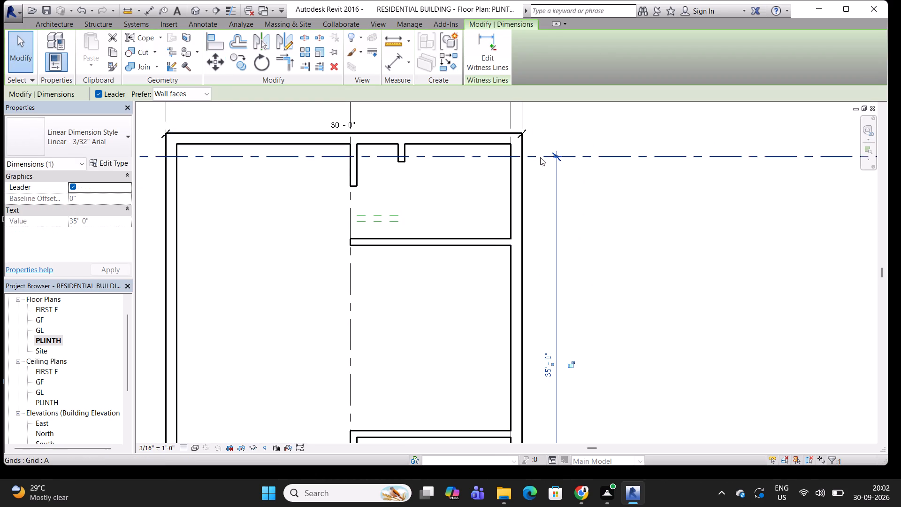
drag(556, 156, 507, 135)
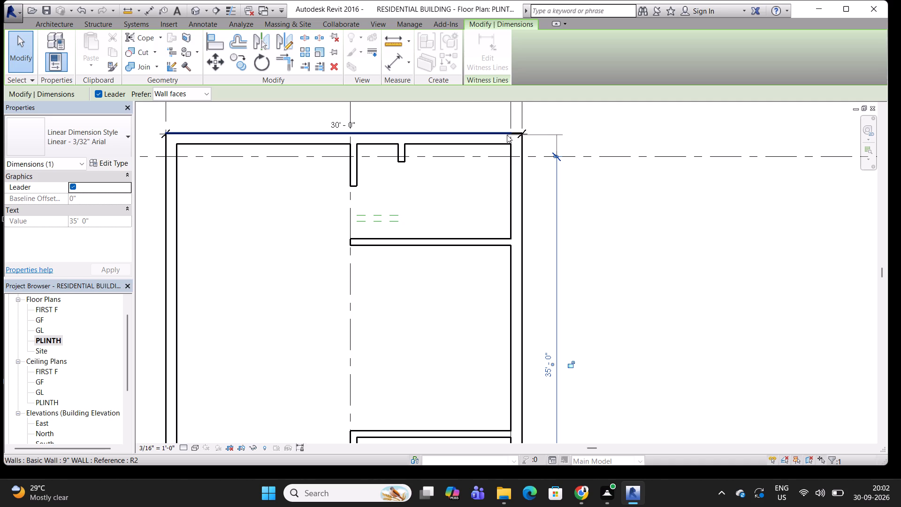
drag(507, 135, 505, 135)
scroll(573, 131, down, 1)
middle_drag(557, 244, 504, 173)
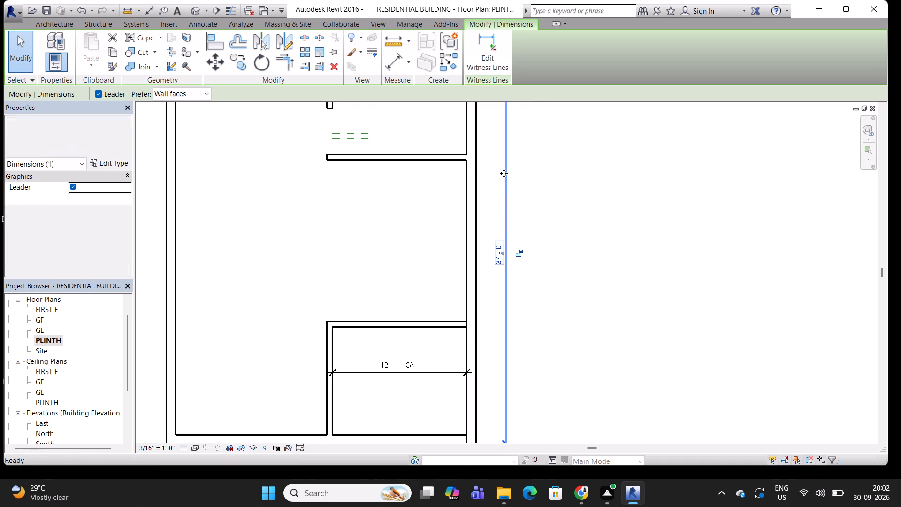
key(Escape)
key(Escape)
Move the two hidden lines between the short vertical partitions 3' up toward the upper outer wall.
scroll(439, 202, down, 1)
middle_drag(422, 194, 460, 258)
scroll(415, 202, up, 2)
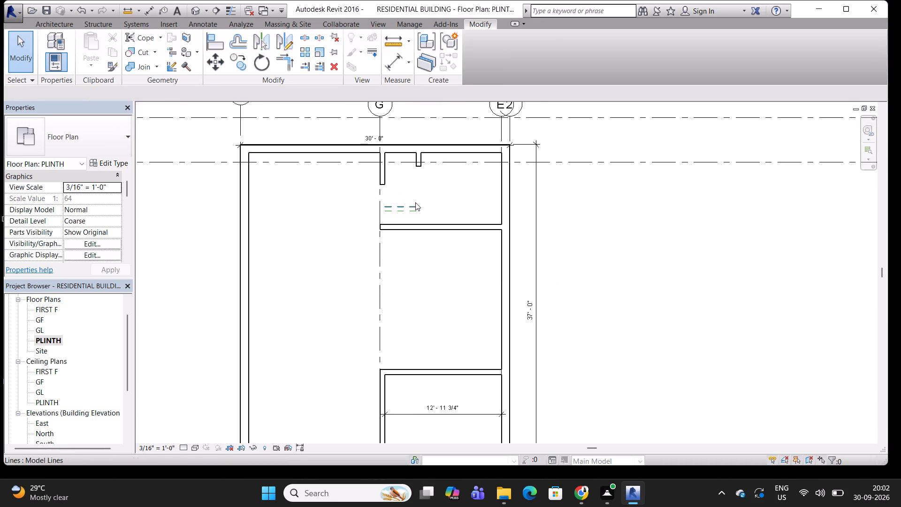
scroll(415, 202, up, 1)
drag(420, 200, 403, 224)
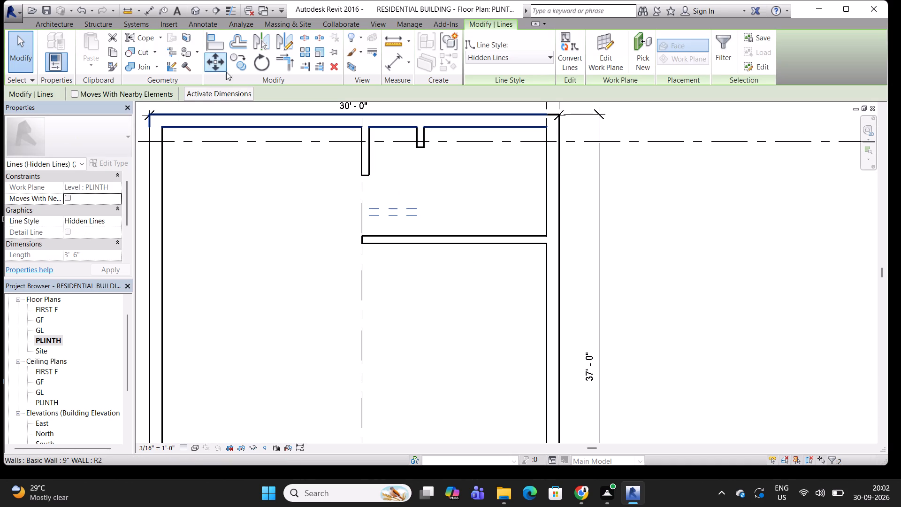
text(MV)
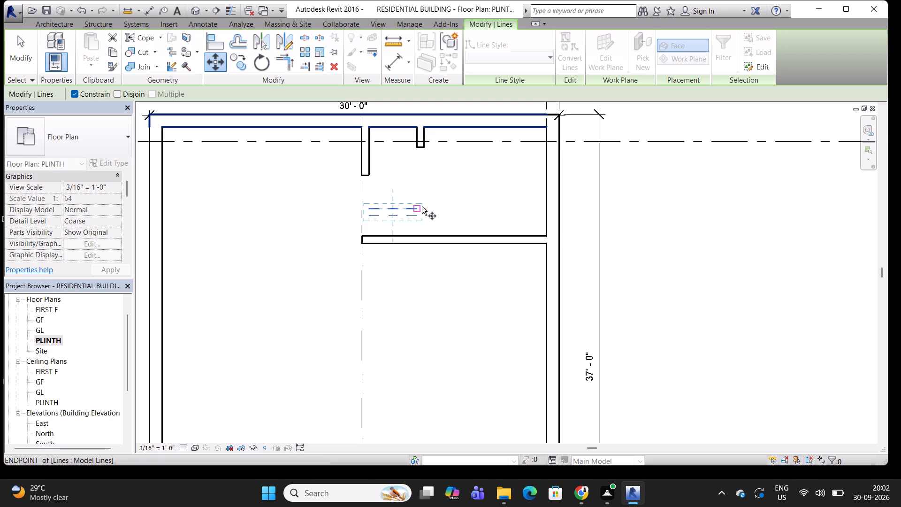
click(420, 207)
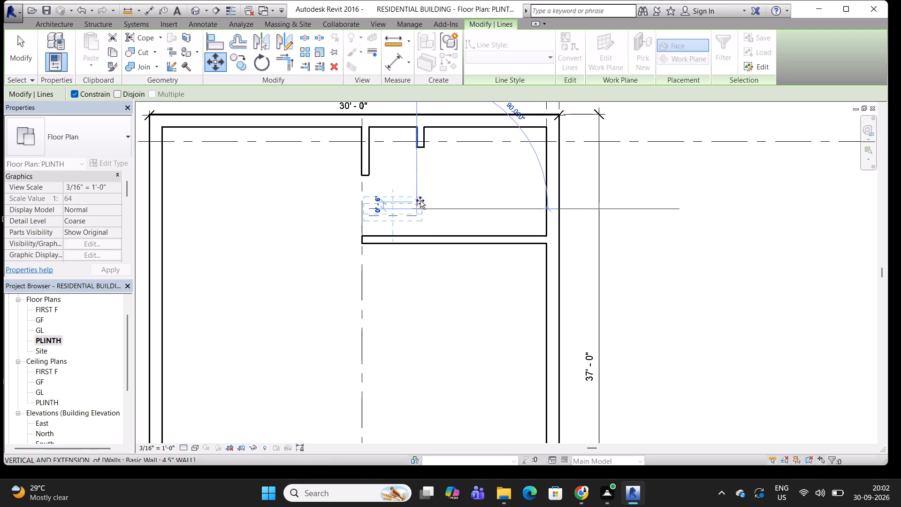
middle_drag(421, 178, 421, 219)
text(3')
key(Return)
middle_drag(421, 219, 418, 238)
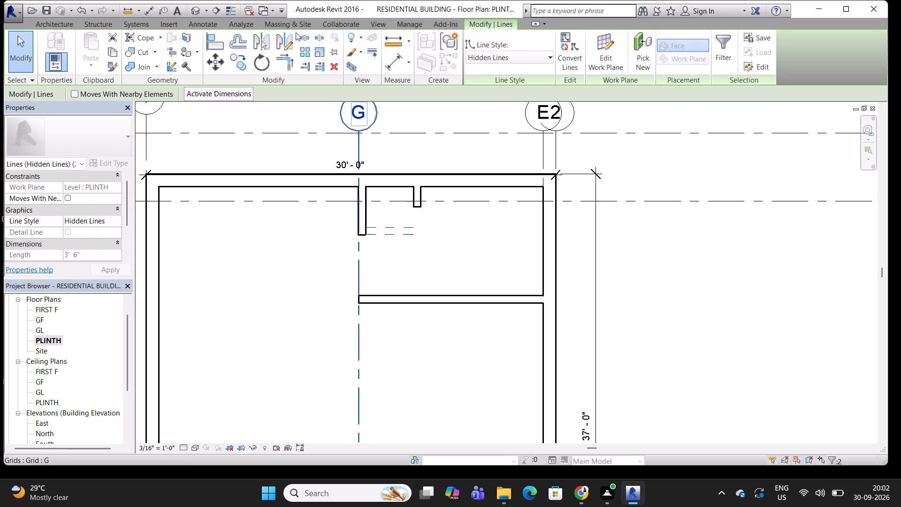
Dimension the distance from the upper 9" outer wall's inner face to the upper hidden line.
scroll(547, 148, up, 5)
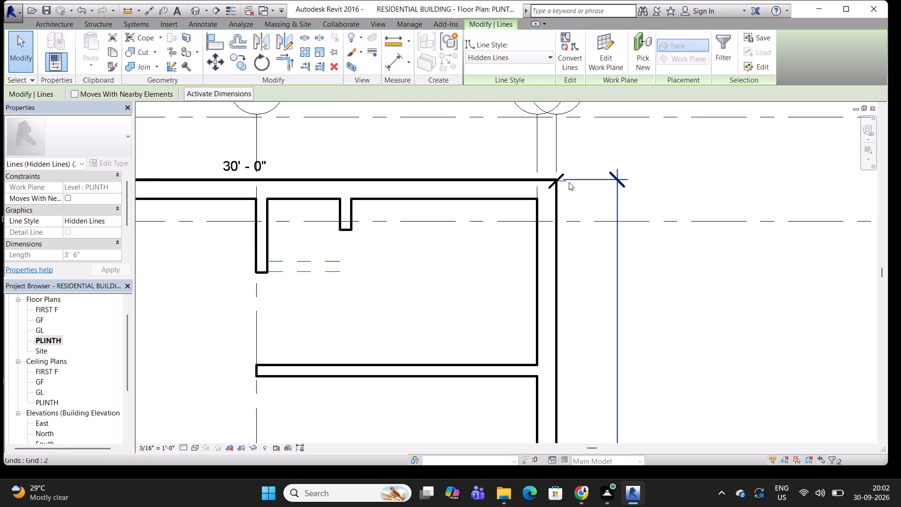
scroll(582, 187, down, 5)
click(391, 64)
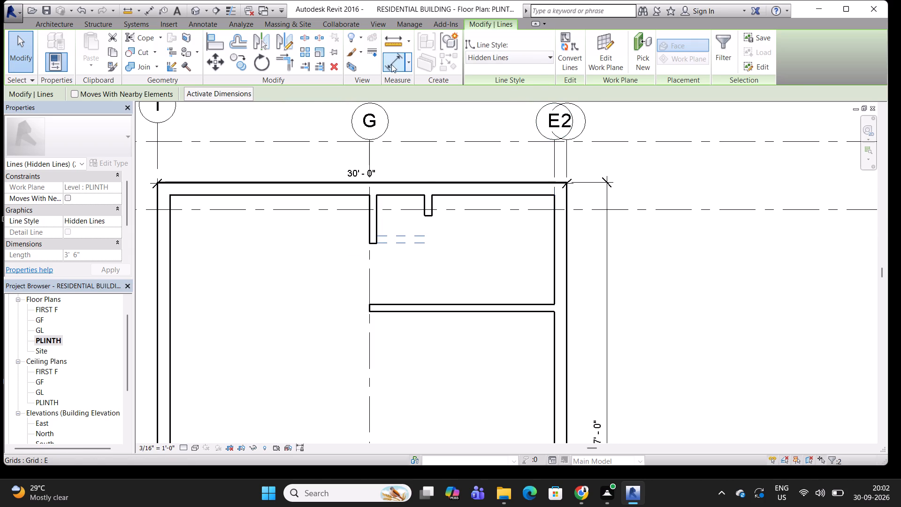
scroll(404, 193, up, 3)
click(404, 195)
click(401, 255)
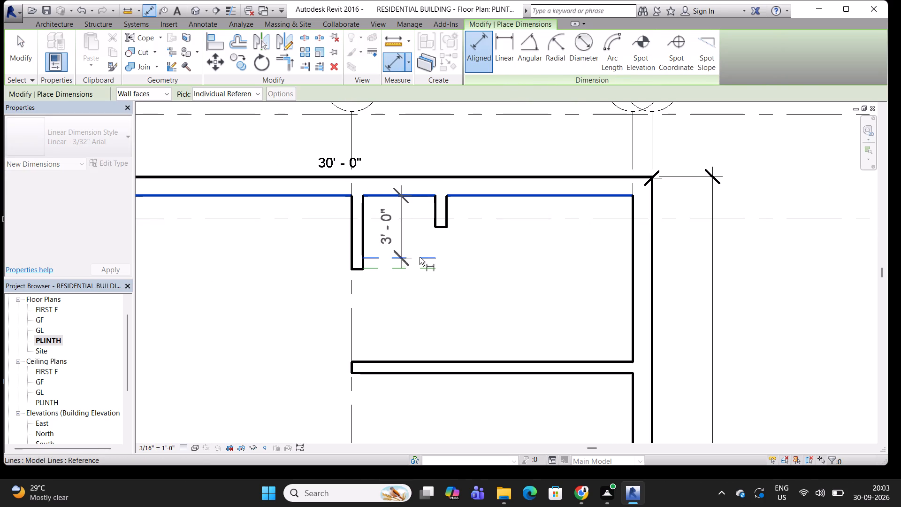
click(504, 259)
Dimension the clear width between the two short vertical partitions below the upper outer wall.
click(363, 205)
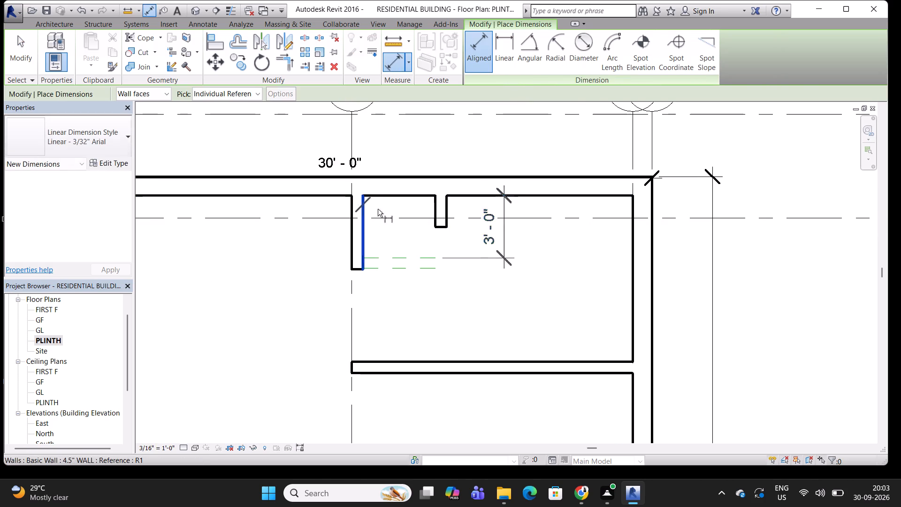
click(435, 203)
click(400, 227)
middle_drag(422, 235, 417, 184)
middle_drag(493, 196, 509, 232)
key(Escape)
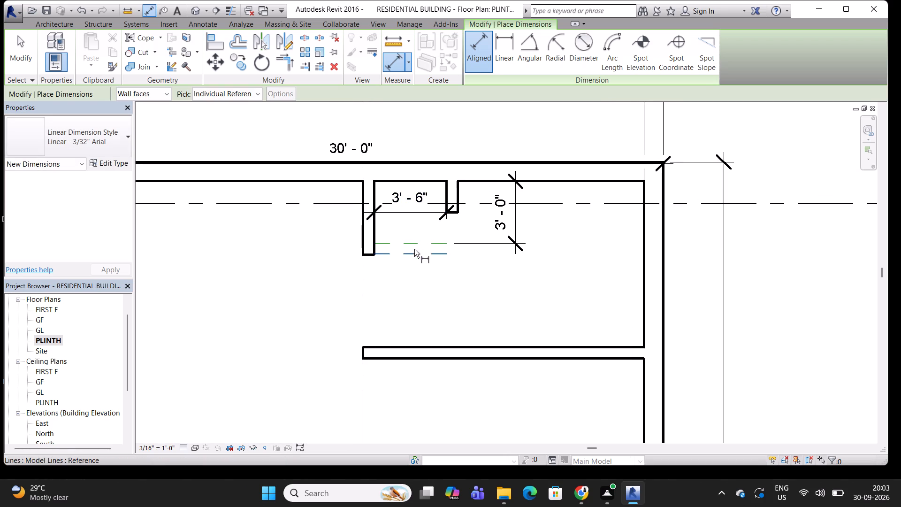
key(Escape)
key(Escape)
Move the two hidden lines between the short vertical partitions 1.5' down, away from the upper outer wall.
drag(422, 237, 409, 276)
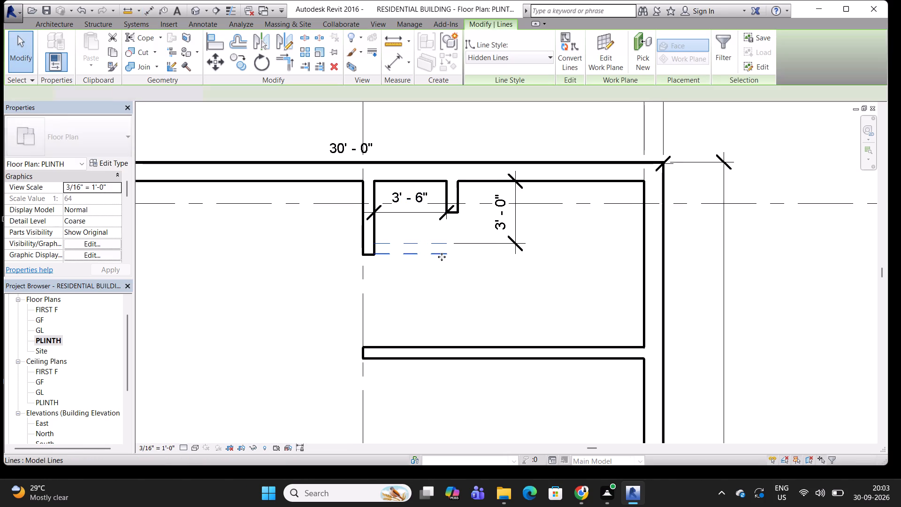
key(m)
key(v)
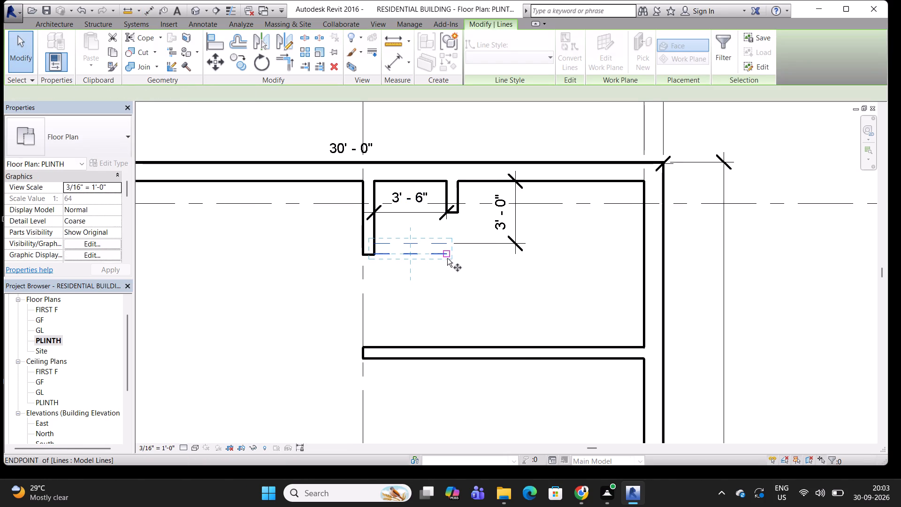
click(448, 258)
text(1.5')
key(Return)
middle_drag(426, 257, 412, 248)
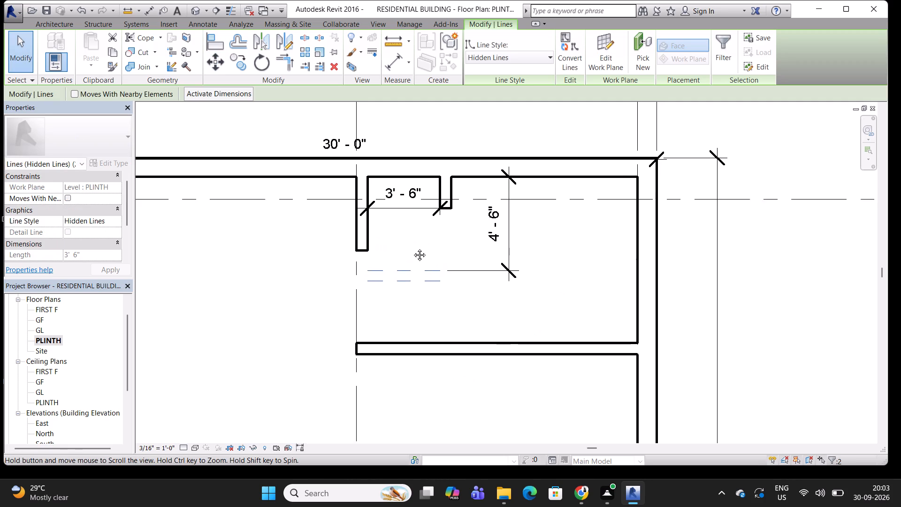
middle_drag(412, 248, 406, 230)
key(Escape)
Dimension the distance from the upper outer wall's inner face to the upper face of the long 4.5" partition below it.
click(400, 68)
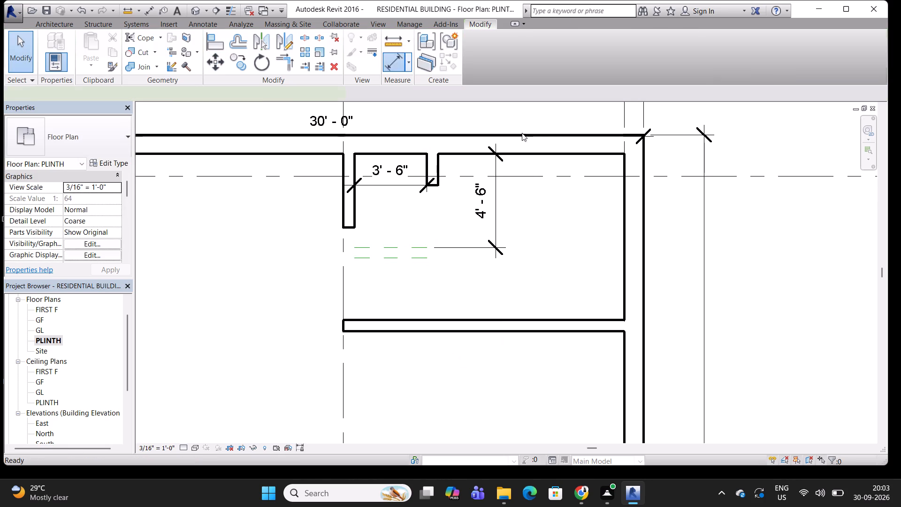
click(563, 155)
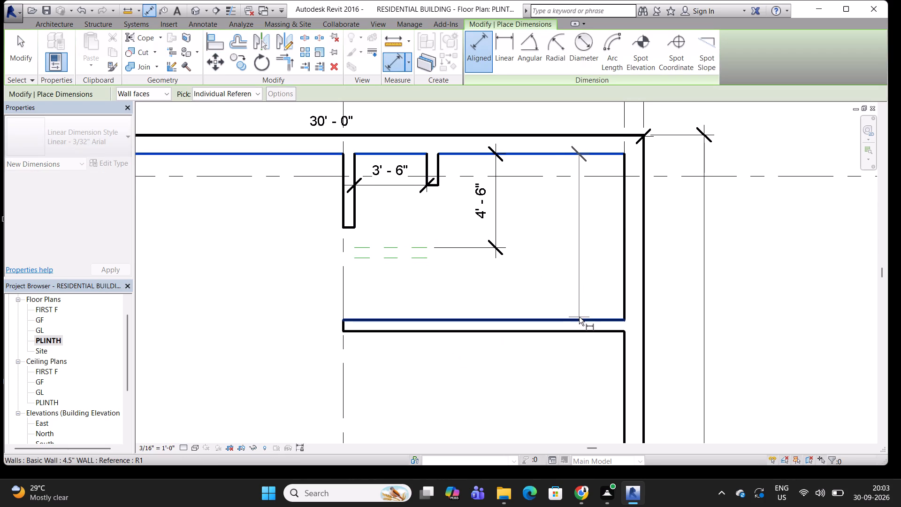
click(579, 317)
scroll(560, 292, down, 3)
click(560, 292)
middle_drag(560, 287, 510, 266)
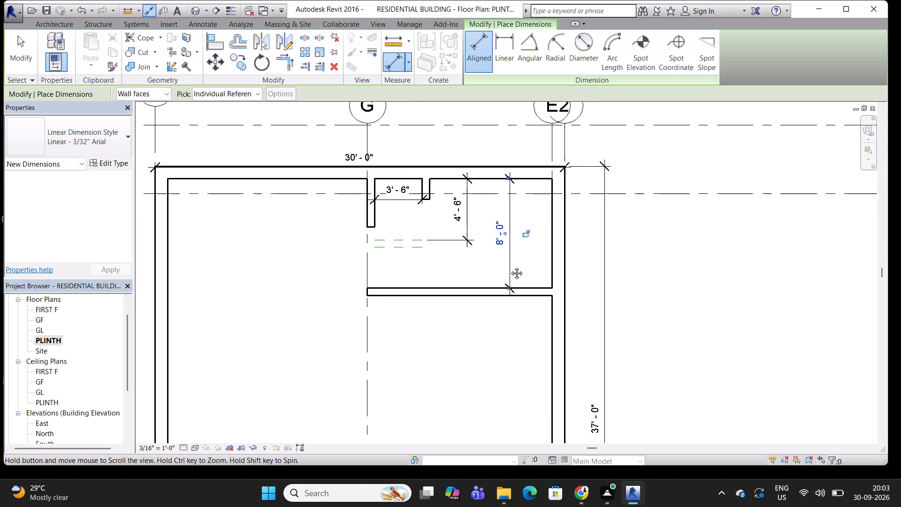
middle_drag(510, 266, 509, 267)
Dimension the clear width from the short vertical partition nearer grid E to the inner face of the outer wall at grid E.
key(space)
click(429, 187)
click(555, 204)
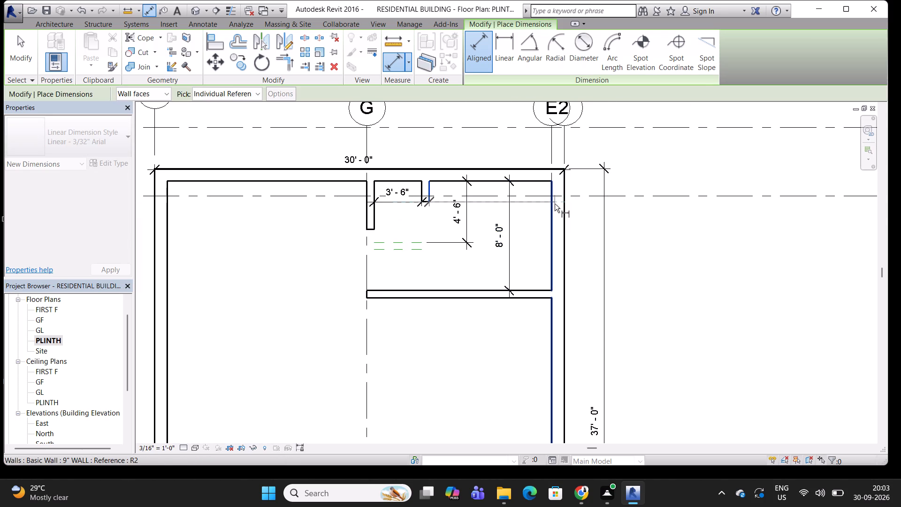
click(535, 228)
Dimension the clear distance between the long upper 4.5" partition and the next horizontal partition below it.
scroll(515, 225, down, 2)
middle_drag(515, 225, 500, 167)
click(466, 224)
click(469, 382)
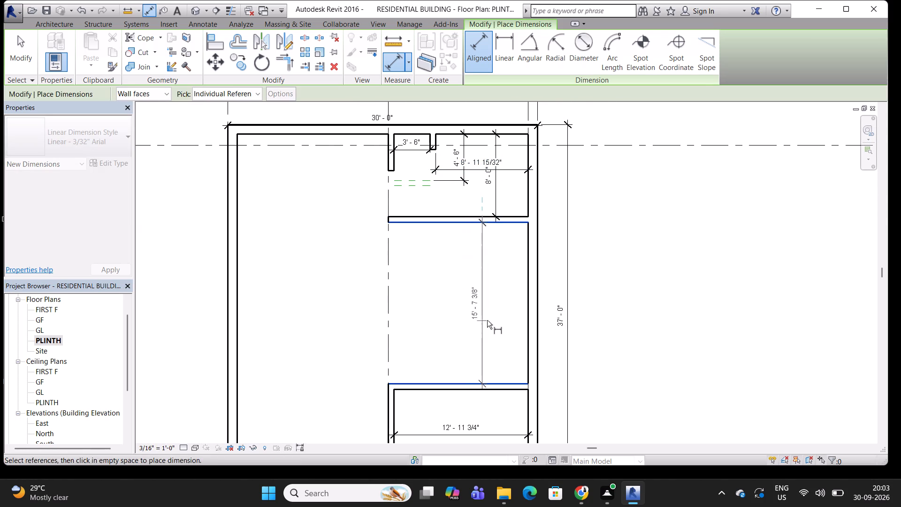
click(489, 318)
middle_drag(495, 241, 502, 270)
middle_click(502, 261)
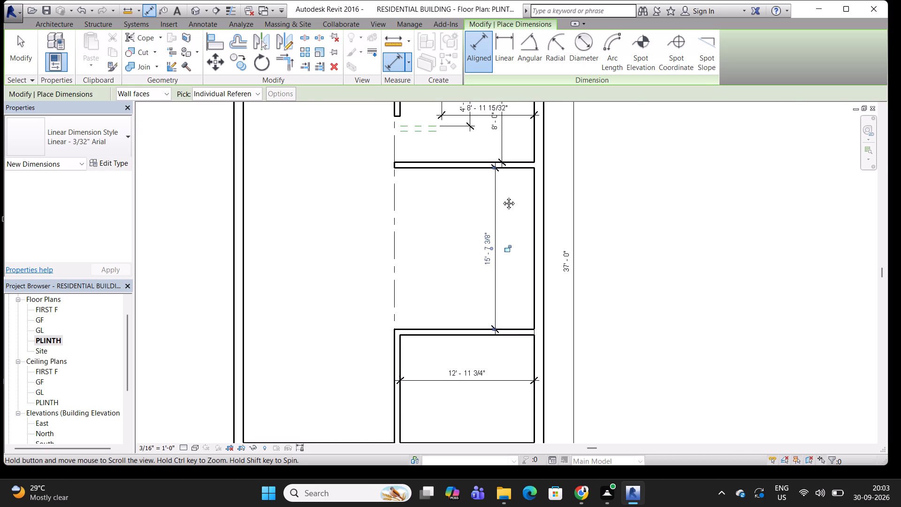
key(Escape)
key(Escape)
key(Escape)
key(Escape)
key(Escape)
key(Escape)
key(Escape)
key(Escape)
key(Escape)
key(Escape)
key(Escape)
Move the long horizontal 4.5" partition between grids G and E 3' down, away from the upper outer wall.
click(458, 248)
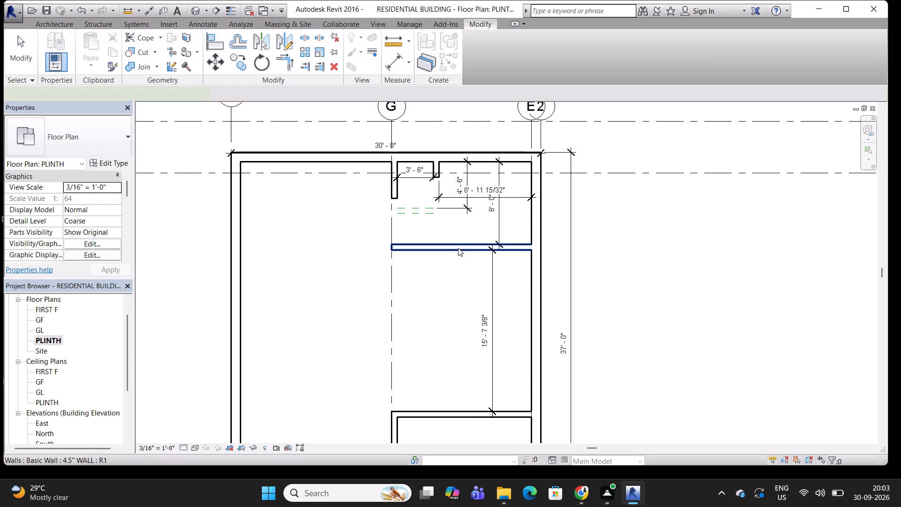
click(211, 63)
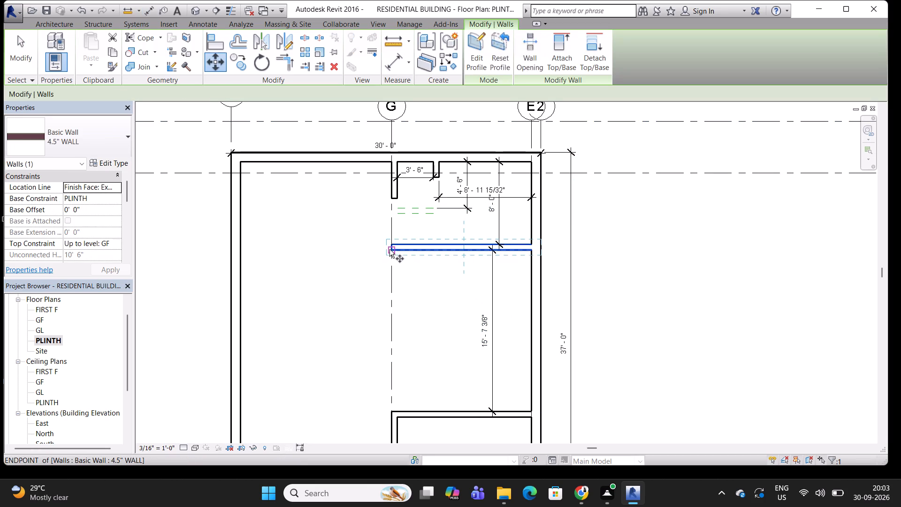
click(389, 249)
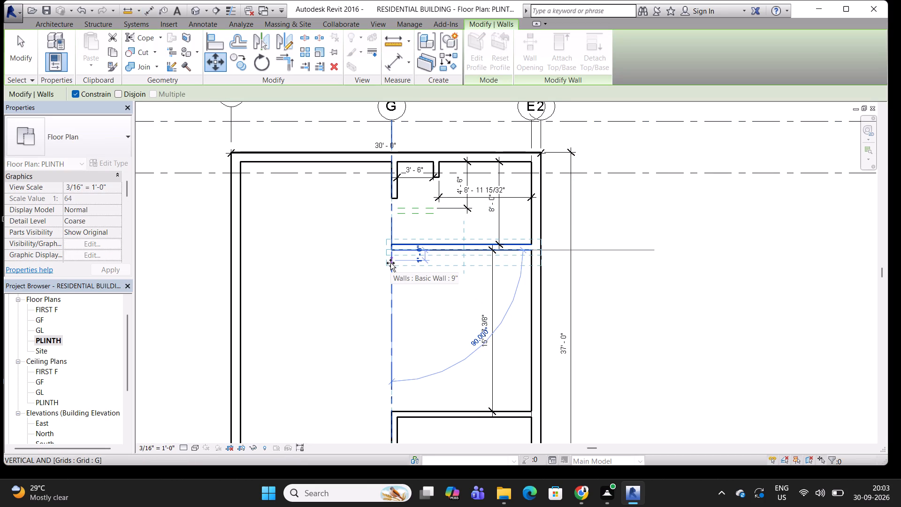
text(3')
key(Return)
middle_drag(466, 233, 448, 237)
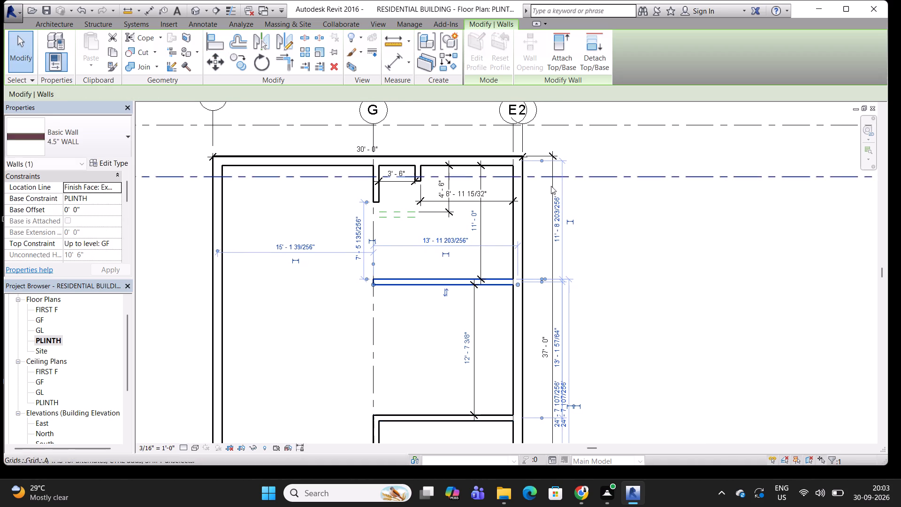
middle_drag(492, 246, 521, 252)
key(Escape)
key(Escape)
key(Escape)
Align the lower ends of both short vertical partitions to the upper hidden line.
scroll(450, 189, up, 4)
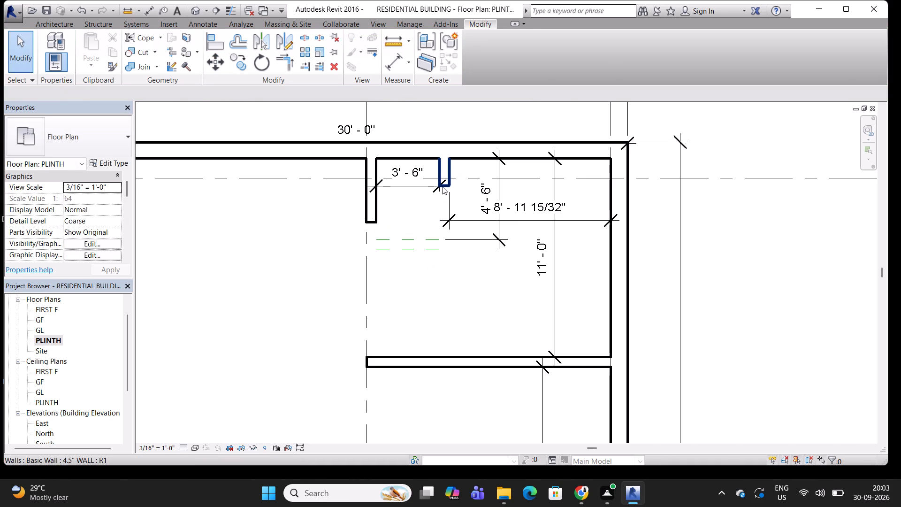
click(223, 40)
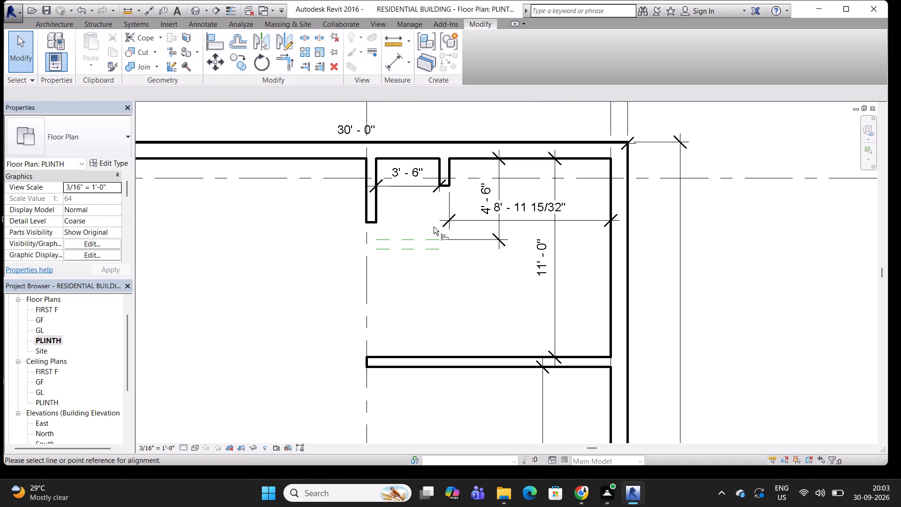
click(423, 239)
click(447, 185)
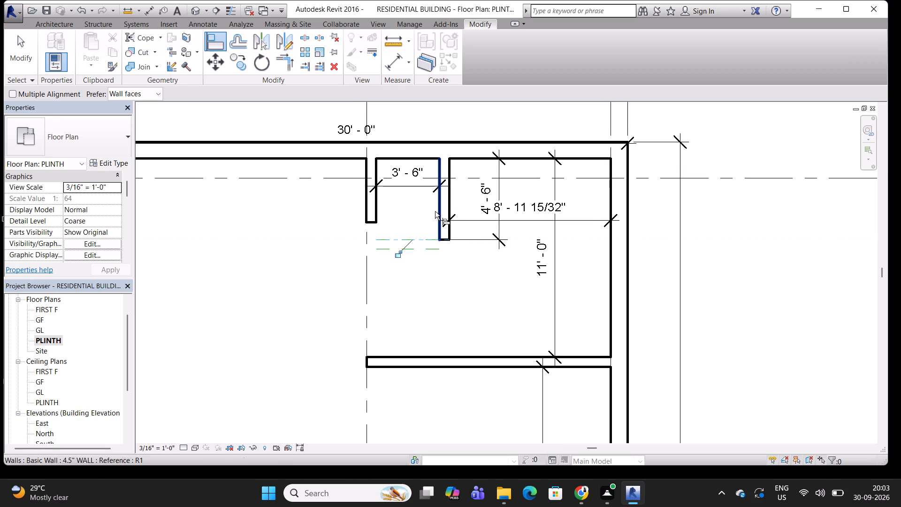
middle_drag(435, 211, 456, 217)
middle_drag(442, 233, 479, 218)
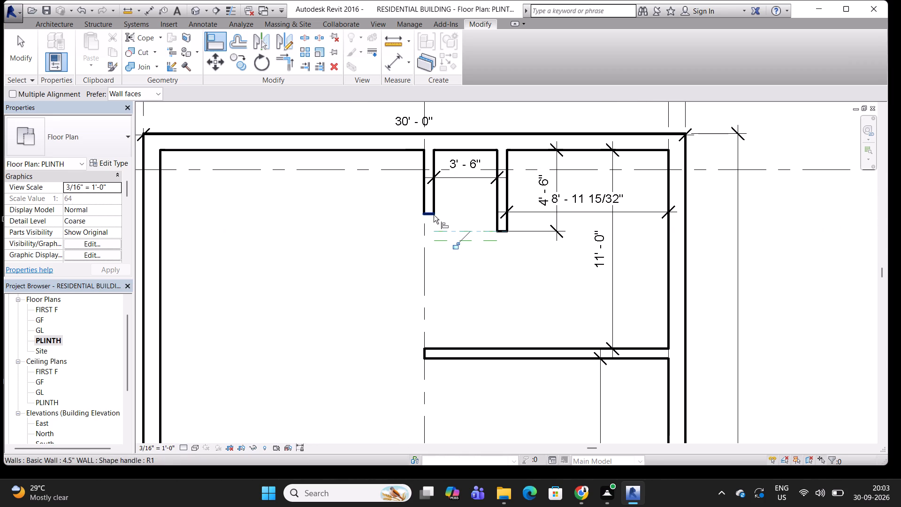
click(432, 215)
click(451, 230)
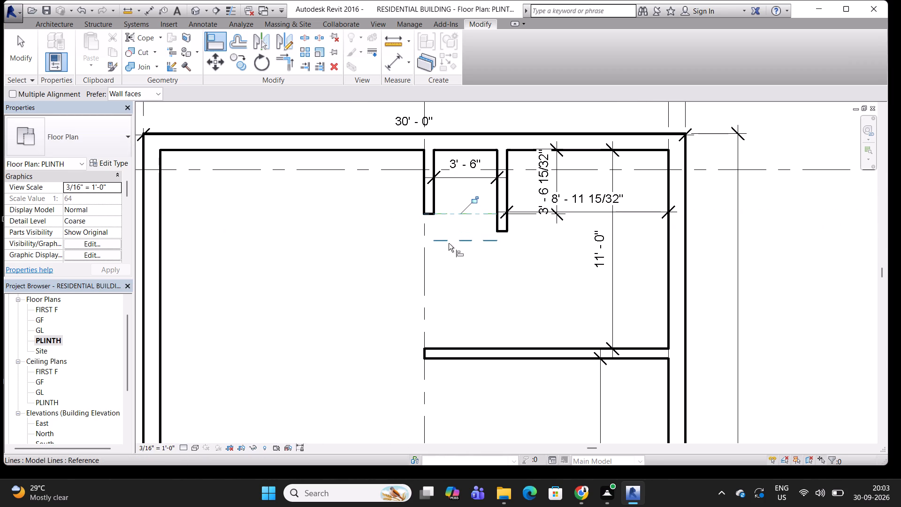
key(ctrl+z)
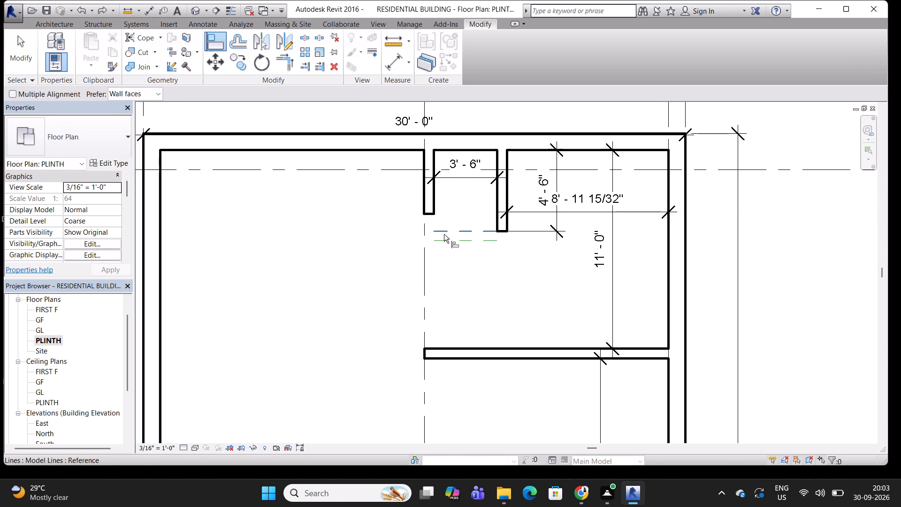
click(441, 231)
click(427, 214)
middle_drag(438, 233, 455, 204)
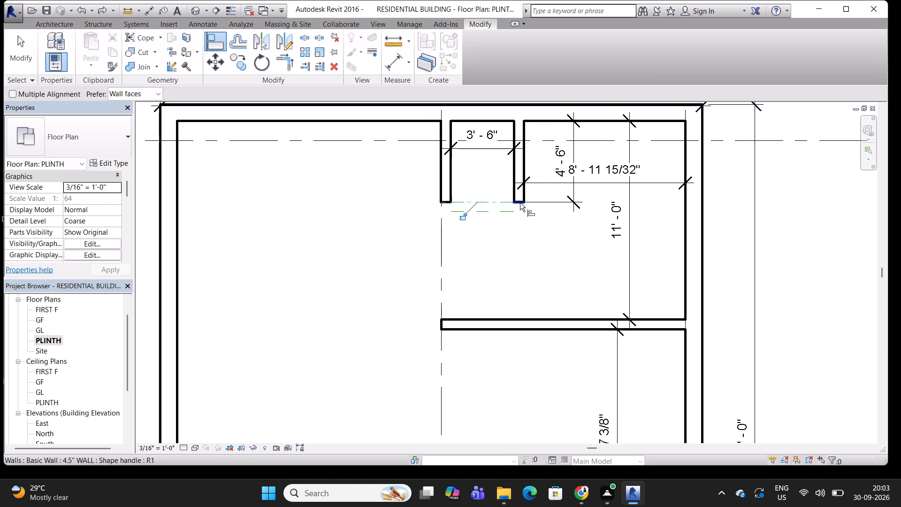
Align the lower end of the short vertical partition nearer grid E to the lower hidden line.
click(504, 210)
click(524, 204)
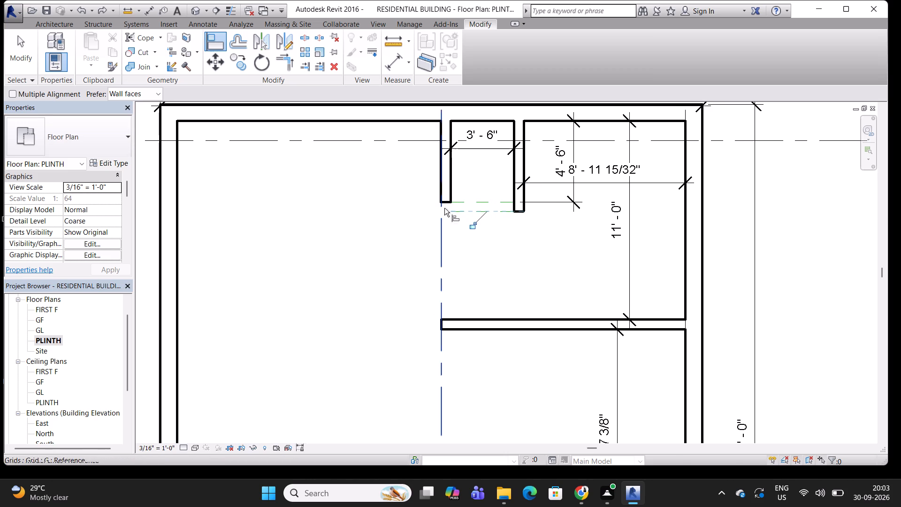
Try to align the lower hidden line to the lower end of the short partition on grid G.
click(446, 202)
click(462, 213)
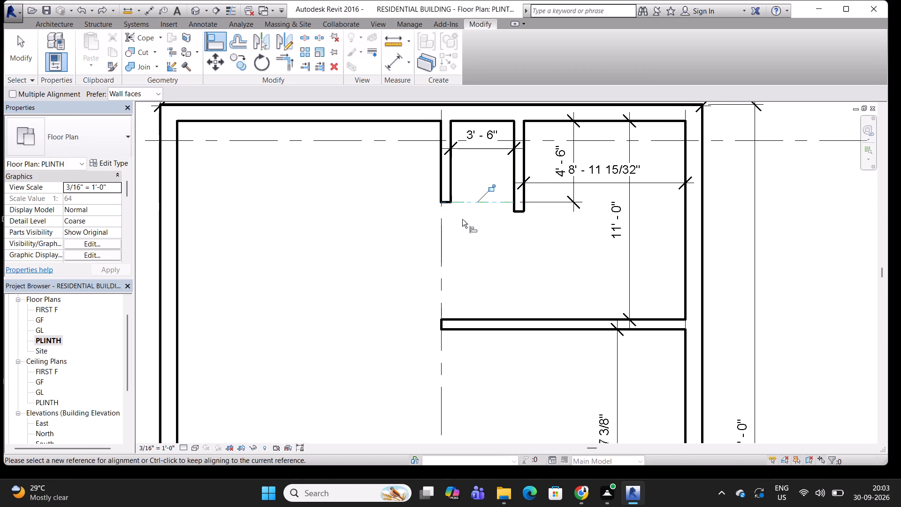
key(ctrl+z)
Align the lower end of the short vertical partition on grid G to the lower hidden line.
click(462, 215)
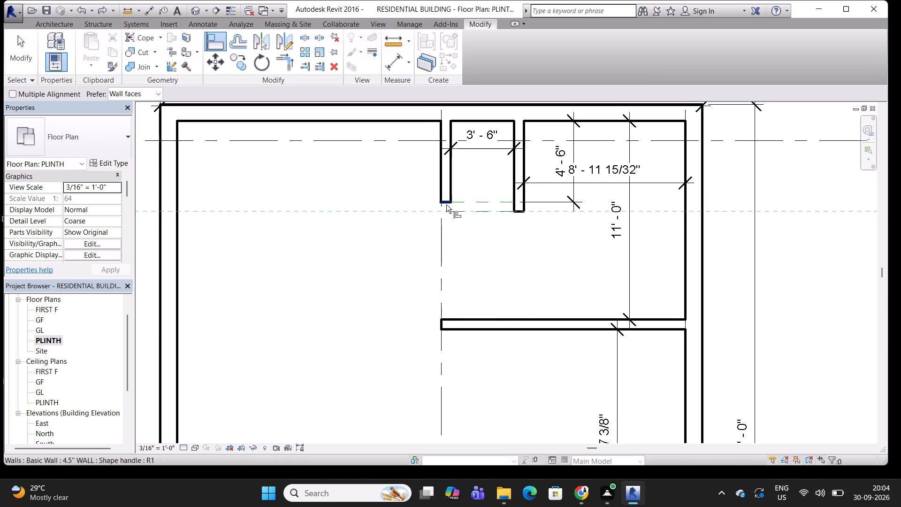
click(446, 205)
scroll(447, 212, up, 3)
middle_drag(453, 215, 460, 210)
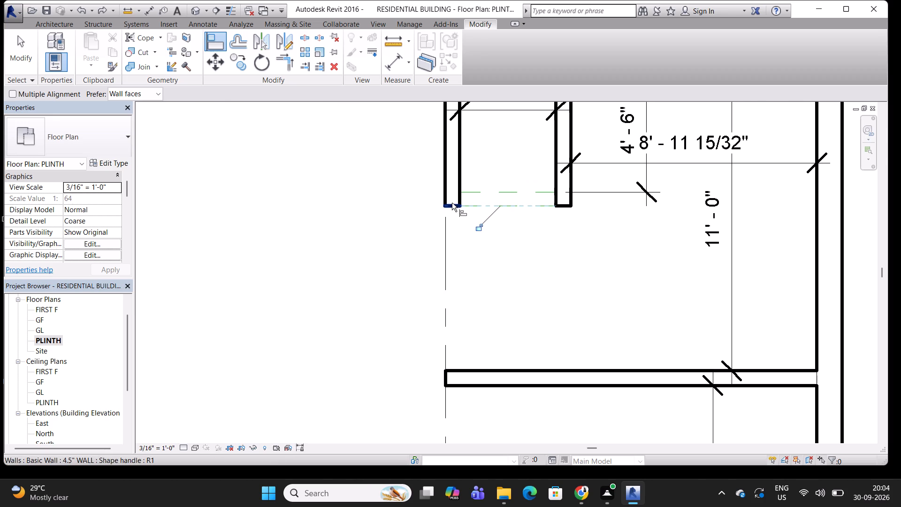
key(Escape)
key(Escape)
key(Escape)
key(Escape)
key(Escape)
key(Escape)
key(Escape)
key(Escape)
key(Escape)
key(Escape)
key(Escape)
key(Escape)
key(Escape)
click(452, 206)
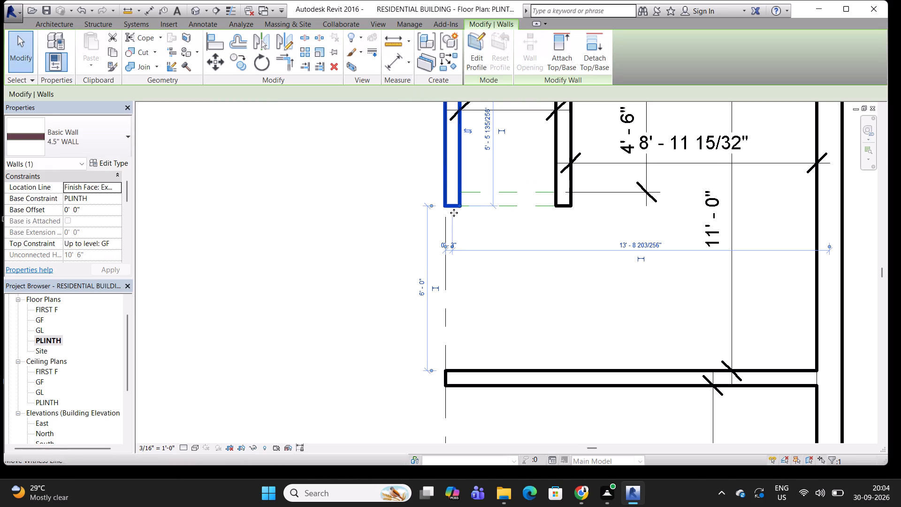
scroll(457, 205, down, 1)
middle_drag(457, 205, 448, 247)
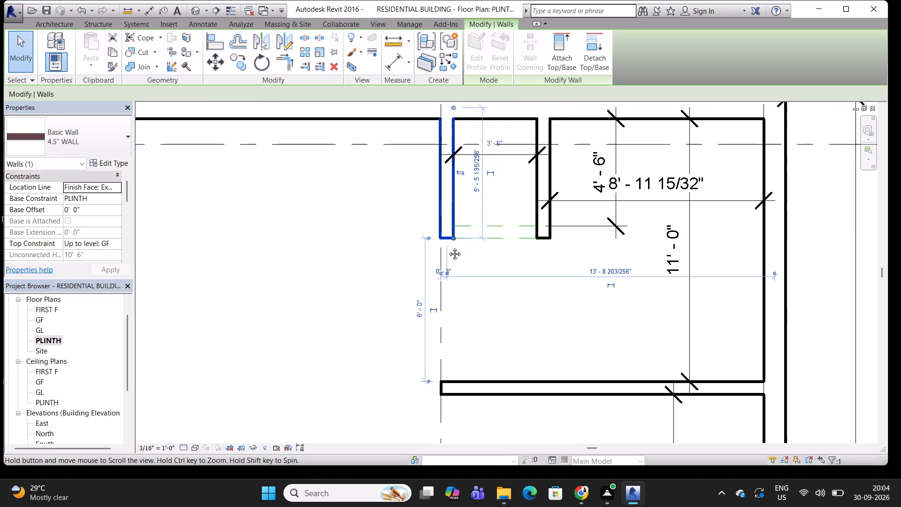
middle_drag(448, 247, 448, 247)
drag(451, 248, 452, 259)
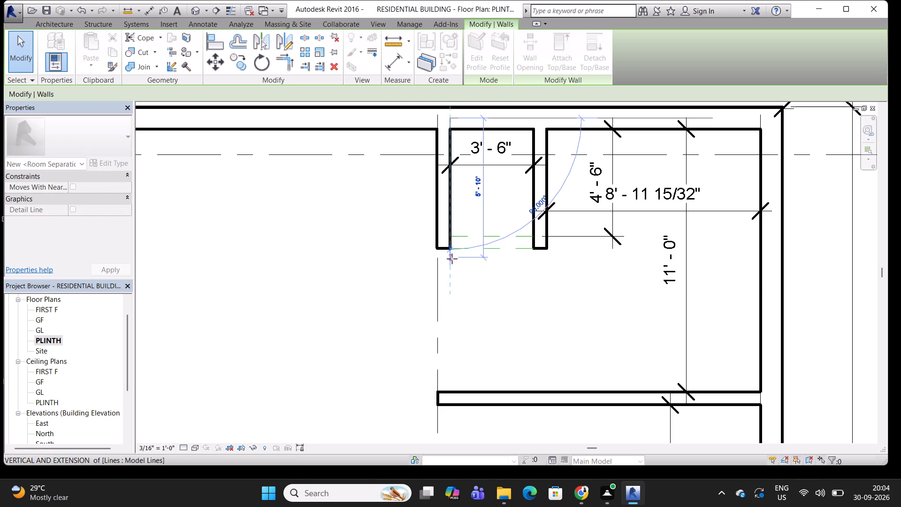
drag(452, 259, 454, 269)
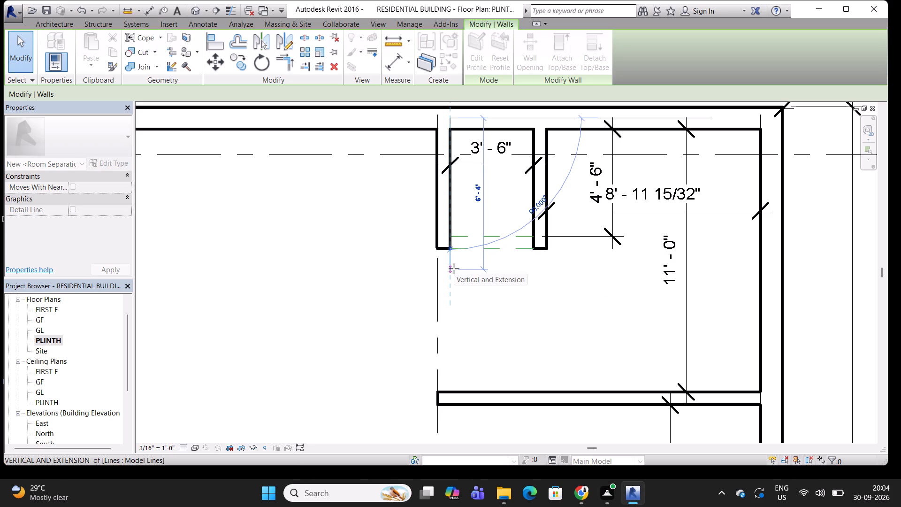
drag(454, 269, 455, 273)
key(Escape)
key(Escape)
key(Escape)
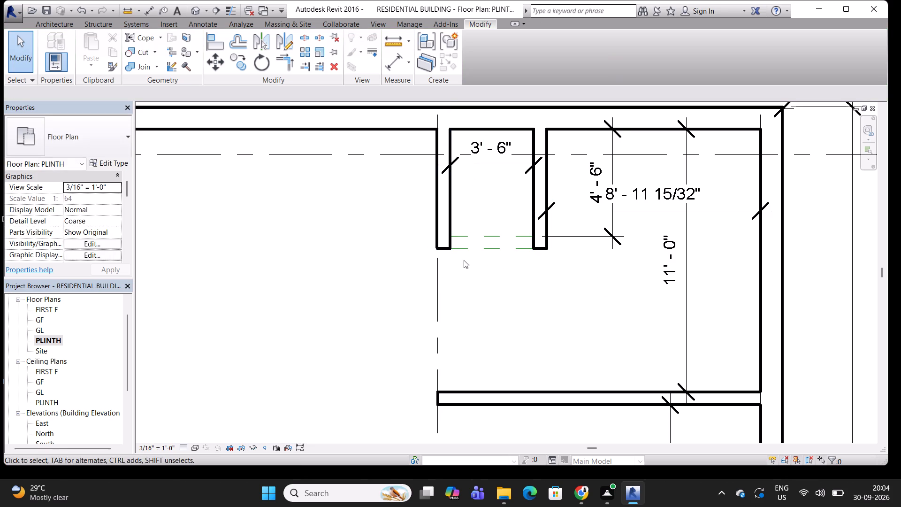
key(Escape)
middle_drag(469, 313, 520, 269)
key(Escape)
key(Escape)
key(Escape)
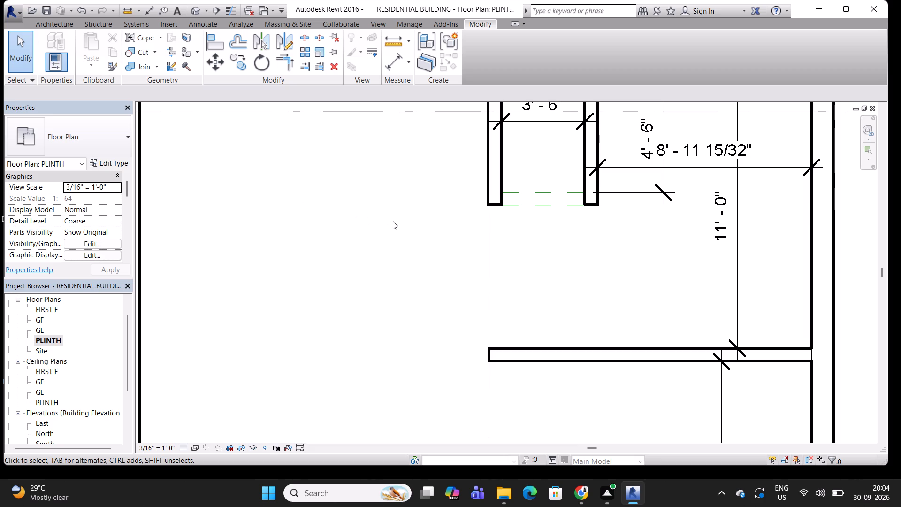
Draw a horizontal reference plane from the free end of the upper horizontal partition into the open area beyond grid G.
text(RP)
click(489, 348)
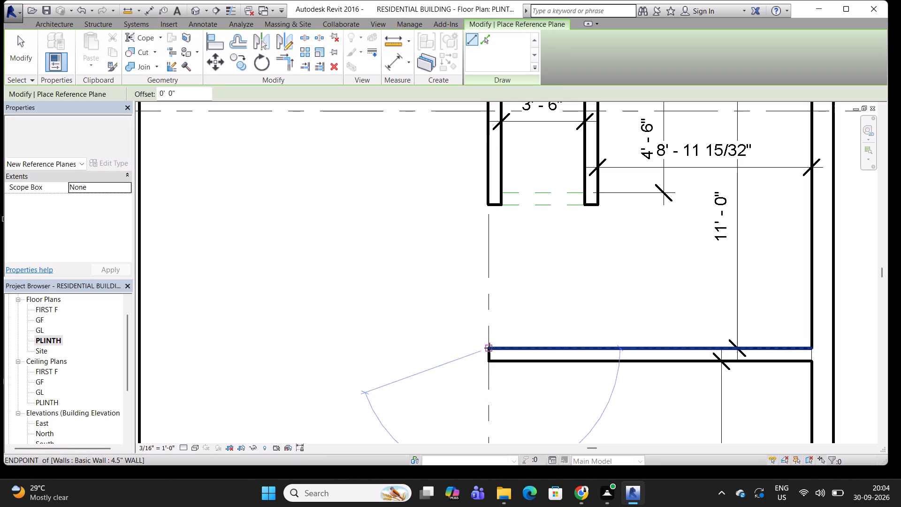
click(348, 349)
key(Escape)
key(Escape)
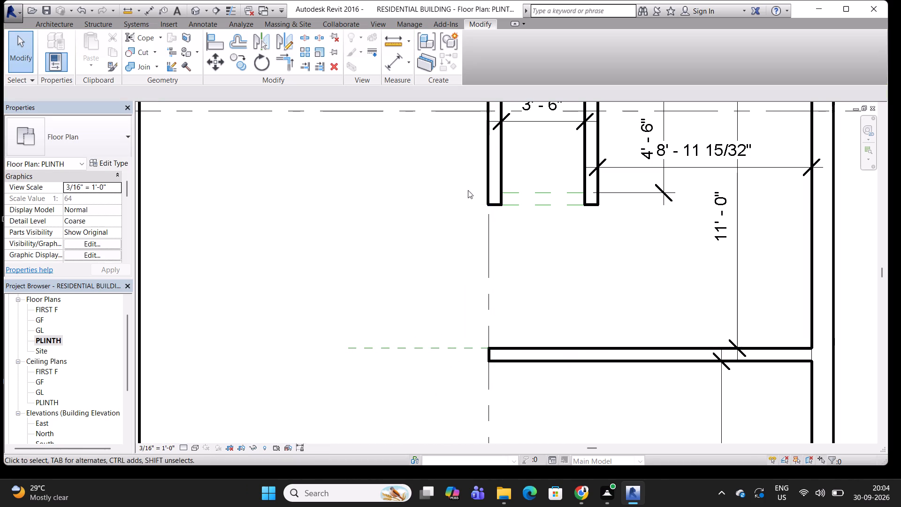
key(Escape)
key(Escape)
key(Escape)
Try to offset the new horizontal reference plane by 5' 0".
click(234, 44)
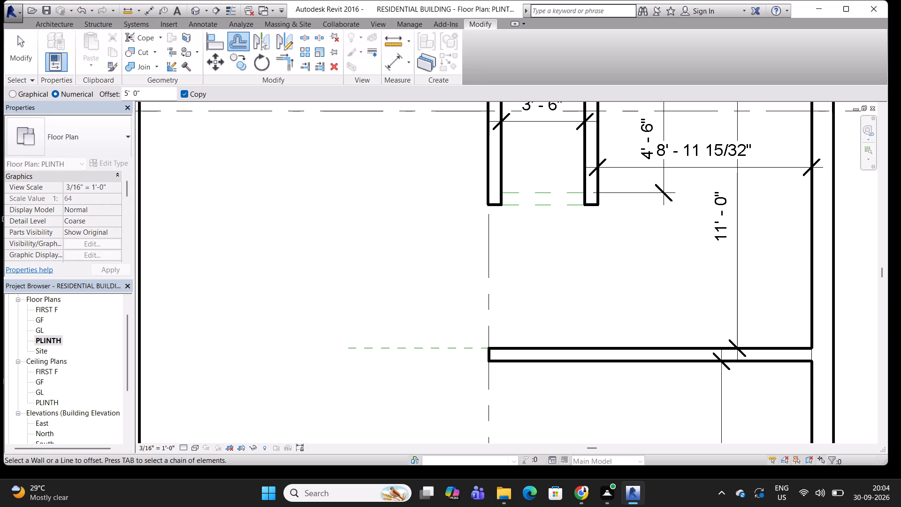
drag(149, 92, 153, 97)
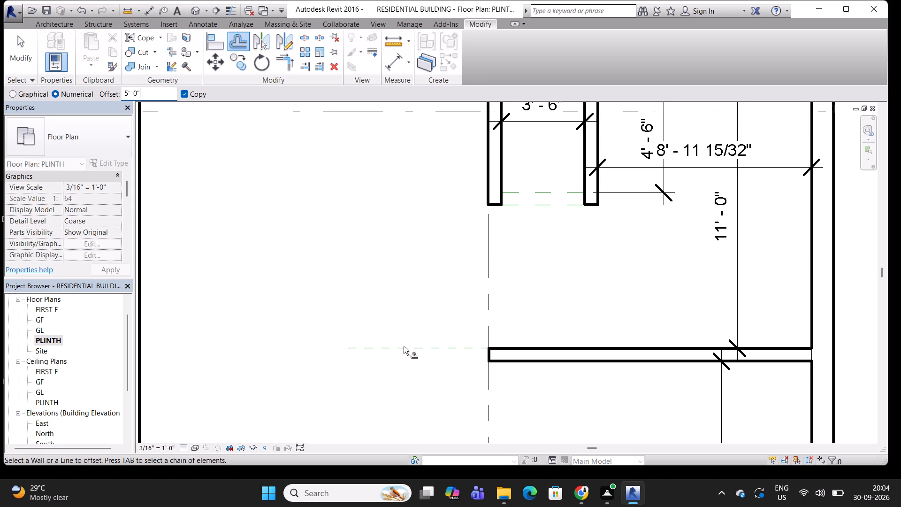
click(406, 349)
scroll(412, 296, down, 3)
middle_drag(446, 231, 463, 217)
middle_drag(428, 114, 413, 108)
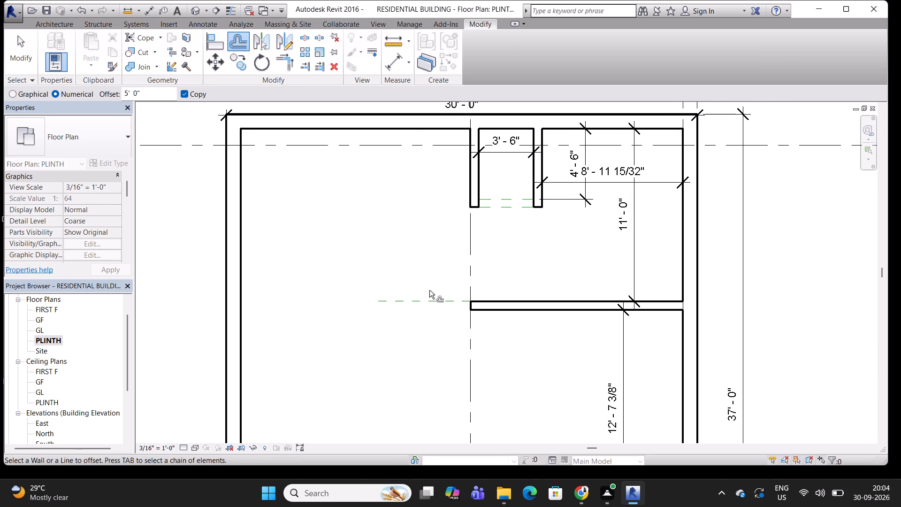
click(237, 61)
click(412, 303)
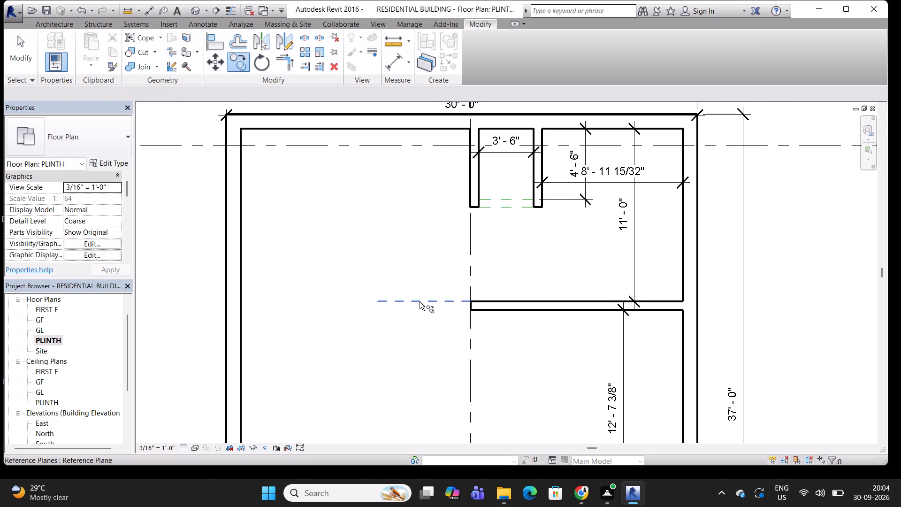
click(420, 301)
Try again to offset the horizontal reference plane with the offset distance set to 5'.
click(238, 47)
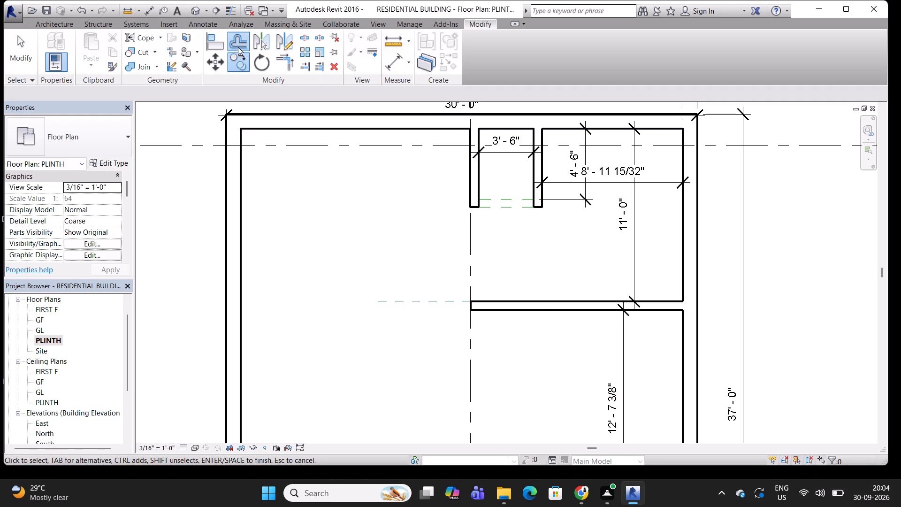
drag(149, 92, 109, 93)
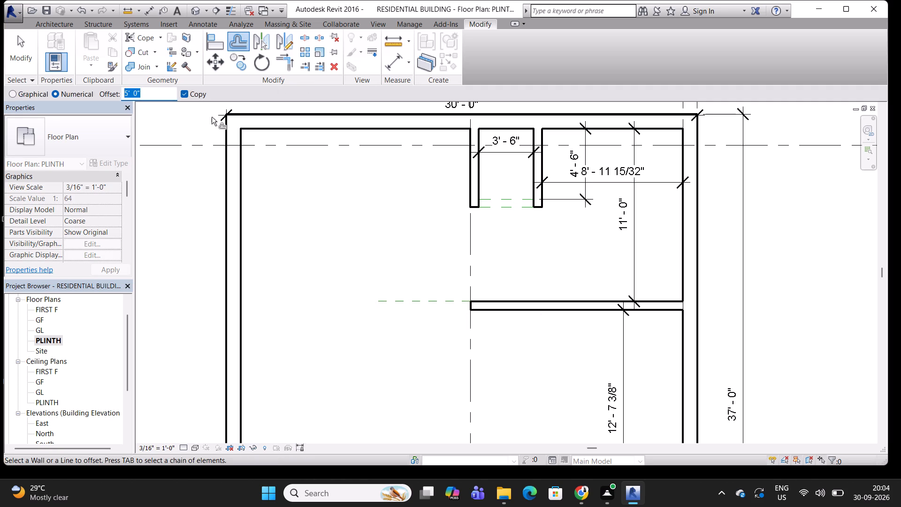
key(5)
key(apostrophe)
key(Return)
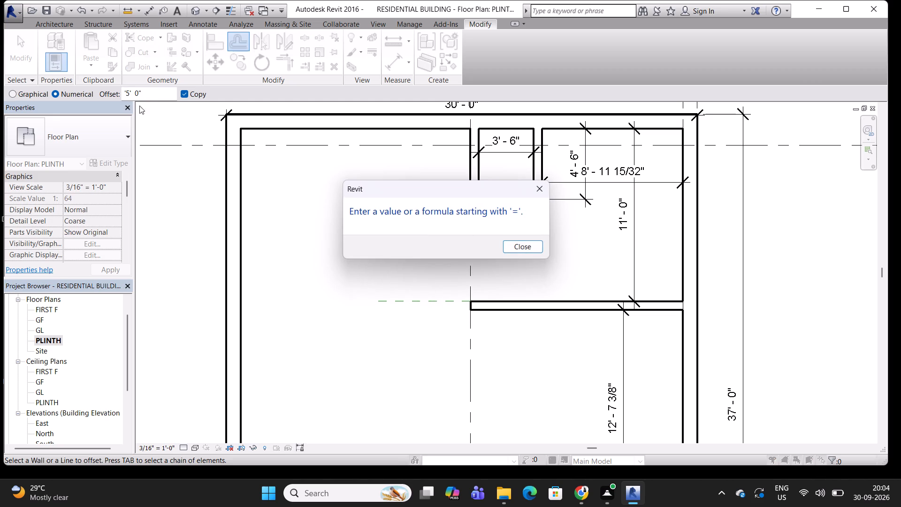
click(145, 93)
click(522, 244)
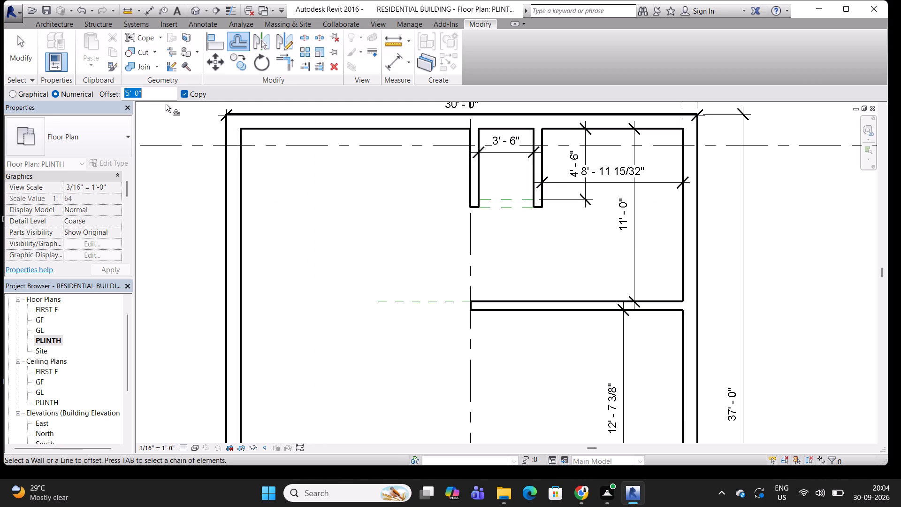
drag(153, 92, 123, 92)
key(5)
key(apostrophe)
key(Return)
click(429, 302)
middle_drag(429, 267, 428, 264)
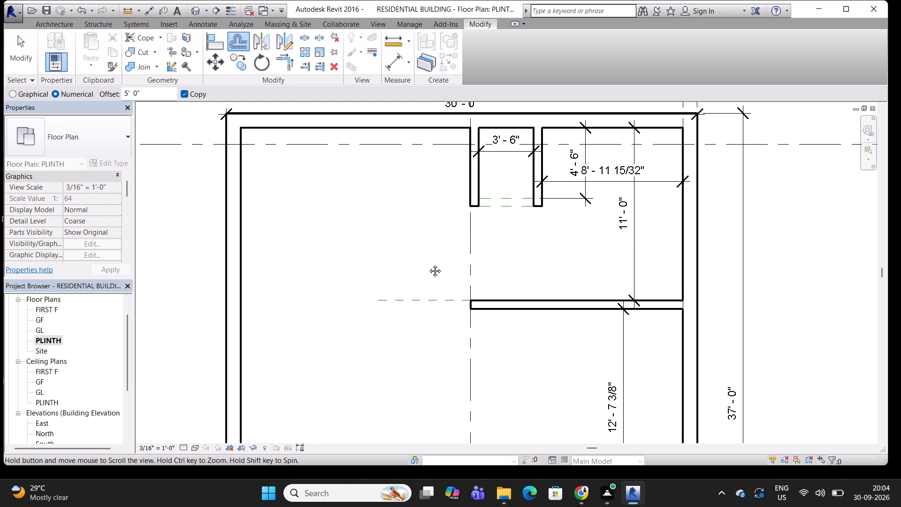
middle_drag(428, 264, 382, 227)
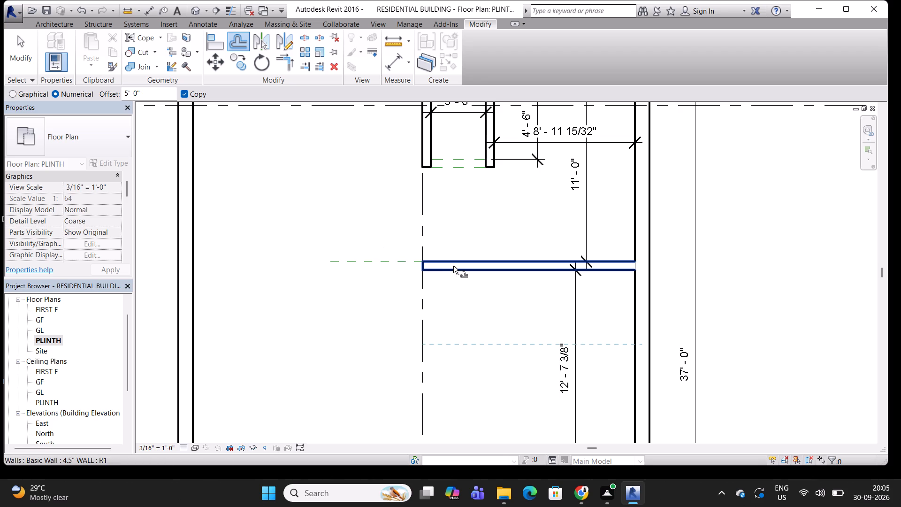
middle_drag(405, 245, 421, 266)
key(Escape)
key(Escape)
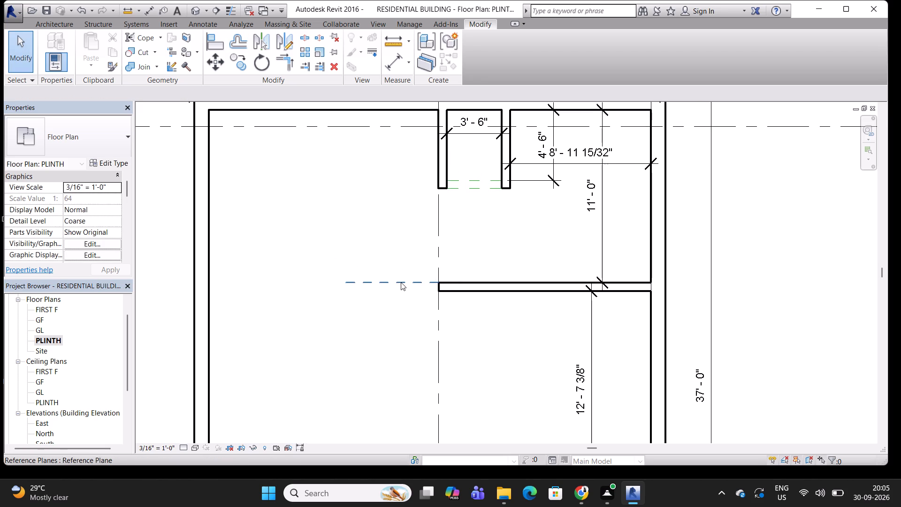
Copy the horizontal reference plane 5' vertically toward the short partitions.
click(403, 284)
click(236, 67)
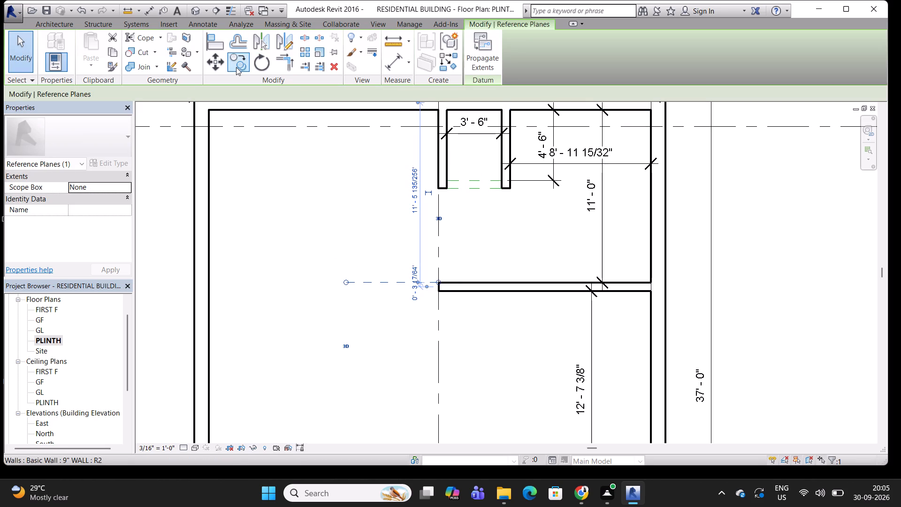
click(398, 280)
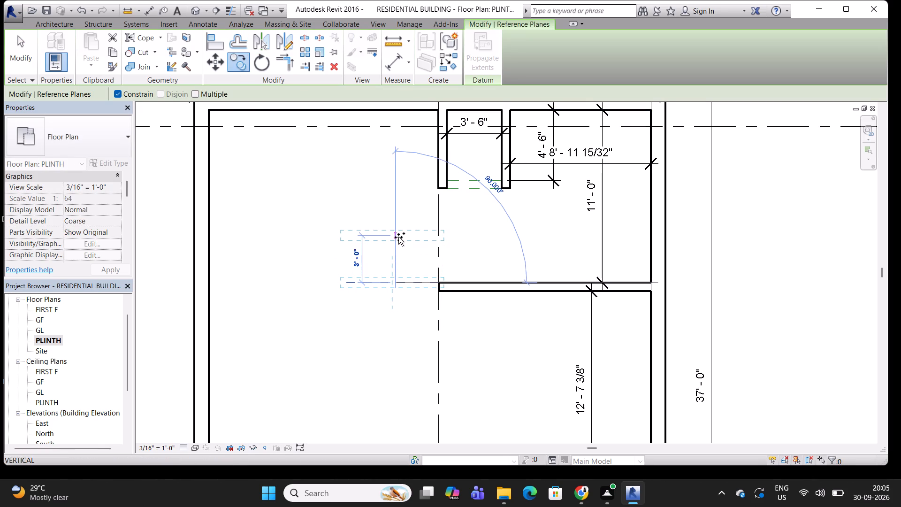
text(5')
key(Return)
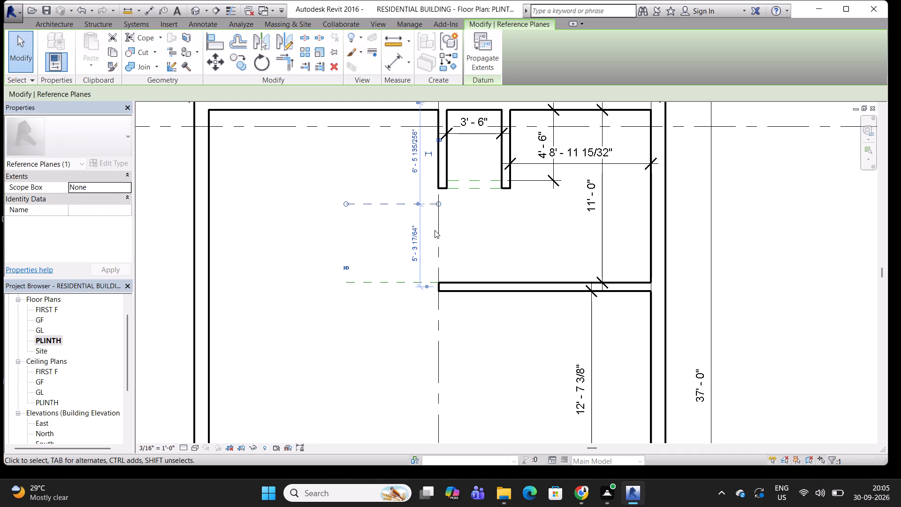
middle_drag(447, 229, 416, 261)
scroll(407, 220, up, 5)
key(Escape)
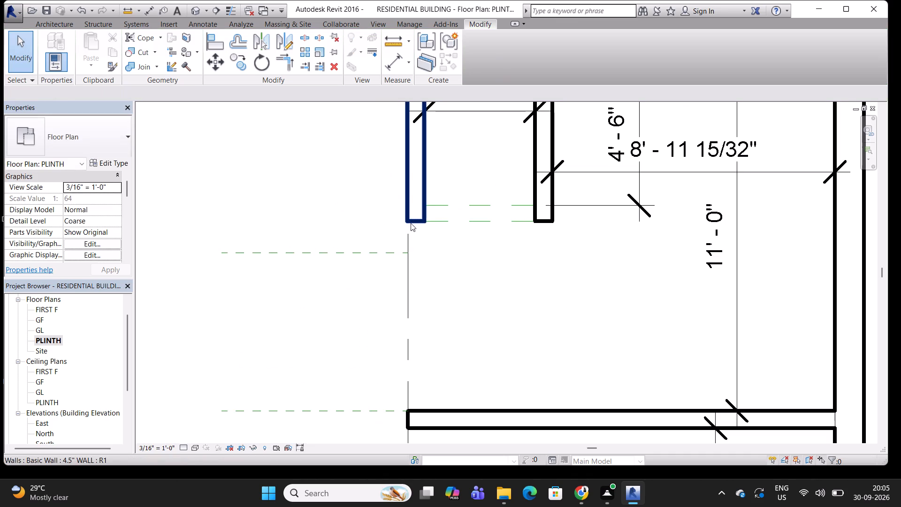
key(Escape)
key(Escape)
Align the lower end of the short vertical partition on grid G to the copied reference plane.
click(216, 47)
click(349, 252)
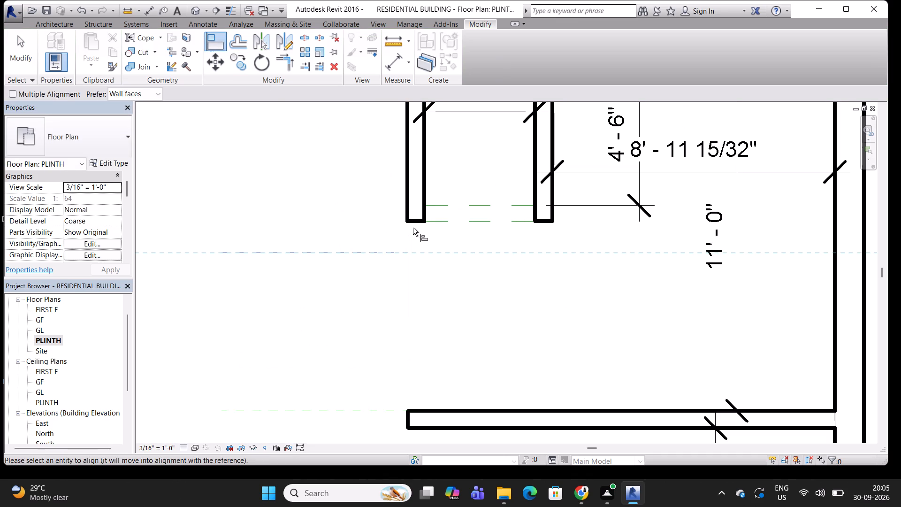
click(414, 224)
scroll(462, 246, down, 1)
middle_drag(462, 246, 437, 270)
key(Escape)
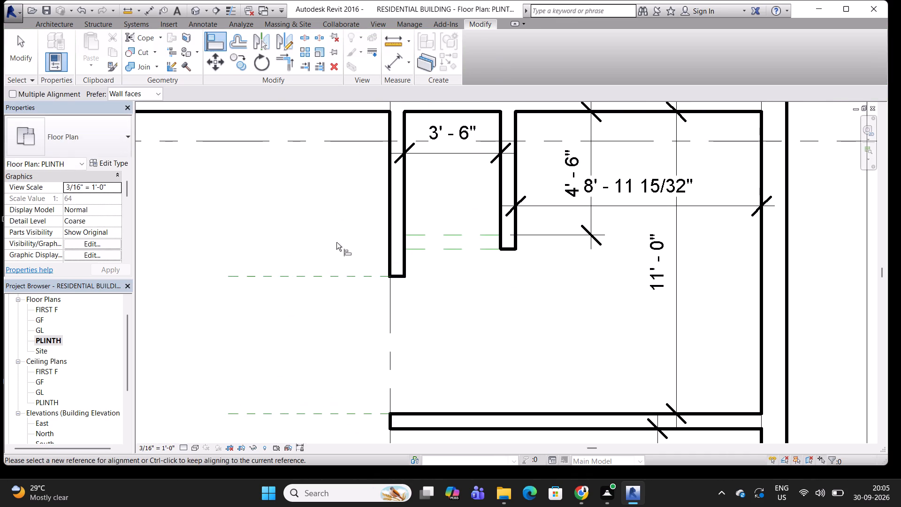
key(Escape)
Delete the two horizontal reference planes beside the partition ends.
scroll(342, 234, down, 4)
drag(334, 234, 307, 354)
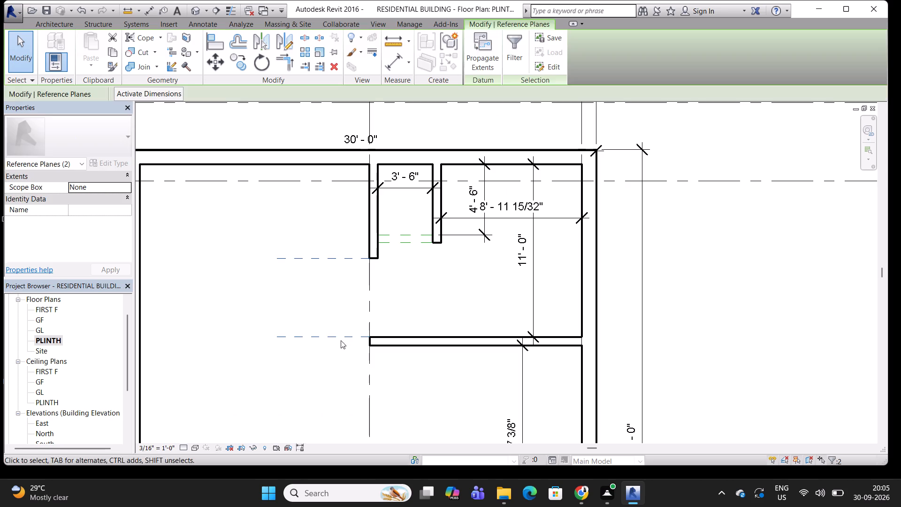
key(Delete)
Delete vertical grid line G running along the partition ends.
scroll(427, 270, down, 1)
middle_drag(427, 269, 421, 238)
drag(386, 252, 363, 262)
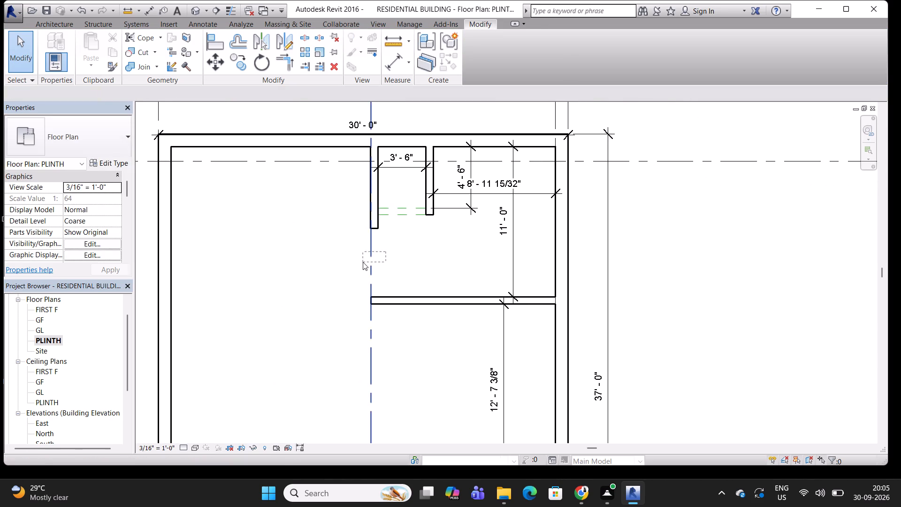
scroll(408, 262, down, 1)
key(Delete)
Save the project.
middle_drag(485, 234, 443, 212)
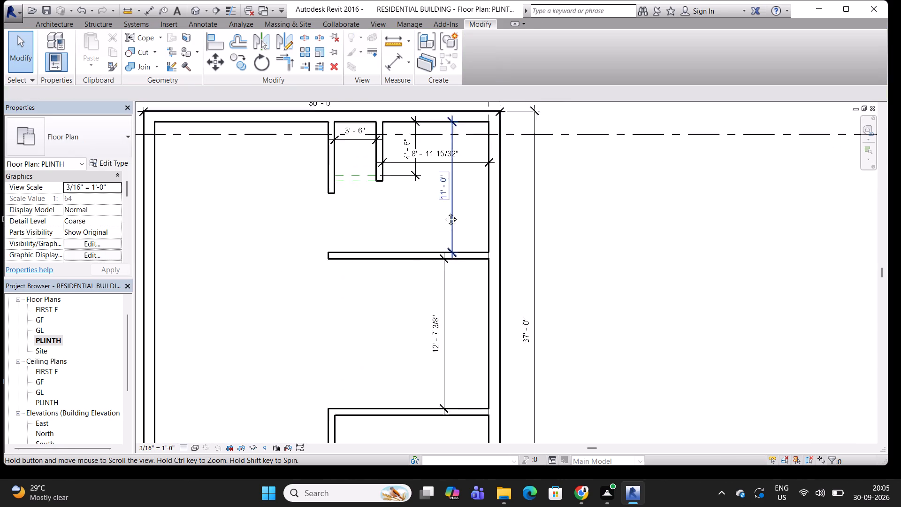
middle_drag(443, 212, 452, 233)
middle_drag(421, 223, 428, 231)
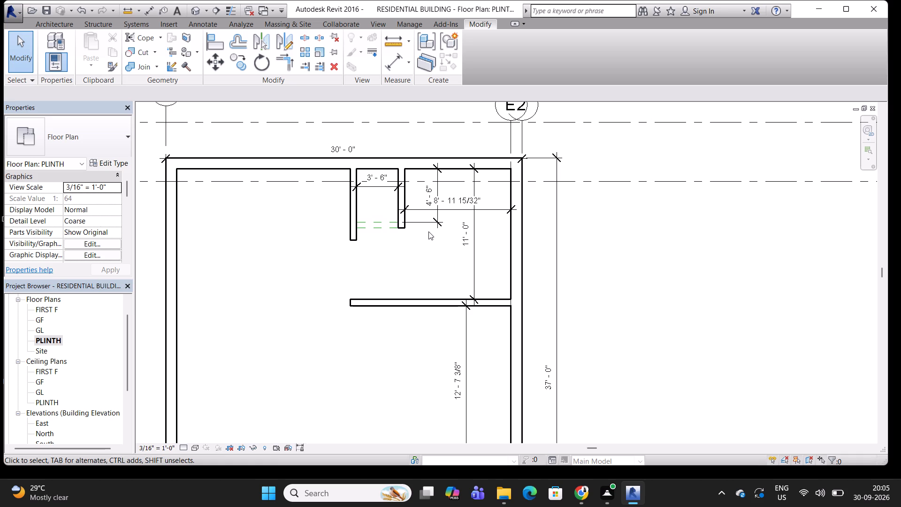
key(ctrl+s)
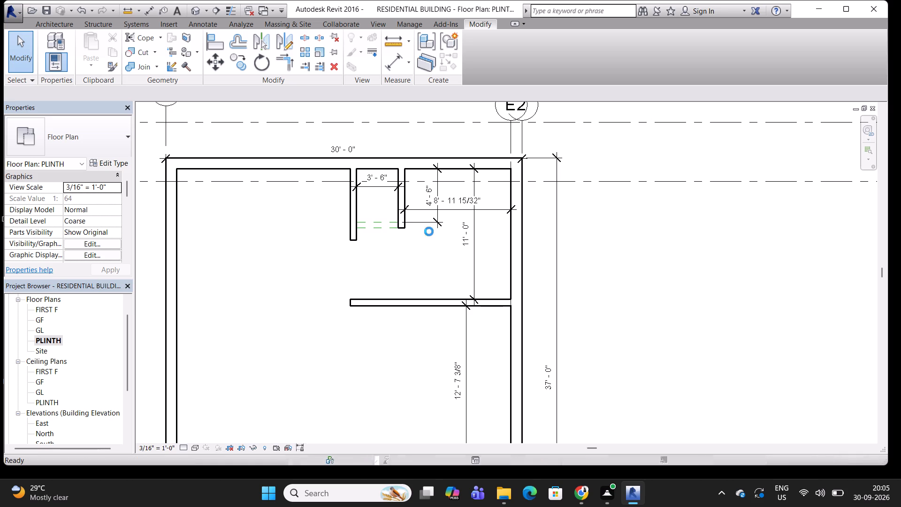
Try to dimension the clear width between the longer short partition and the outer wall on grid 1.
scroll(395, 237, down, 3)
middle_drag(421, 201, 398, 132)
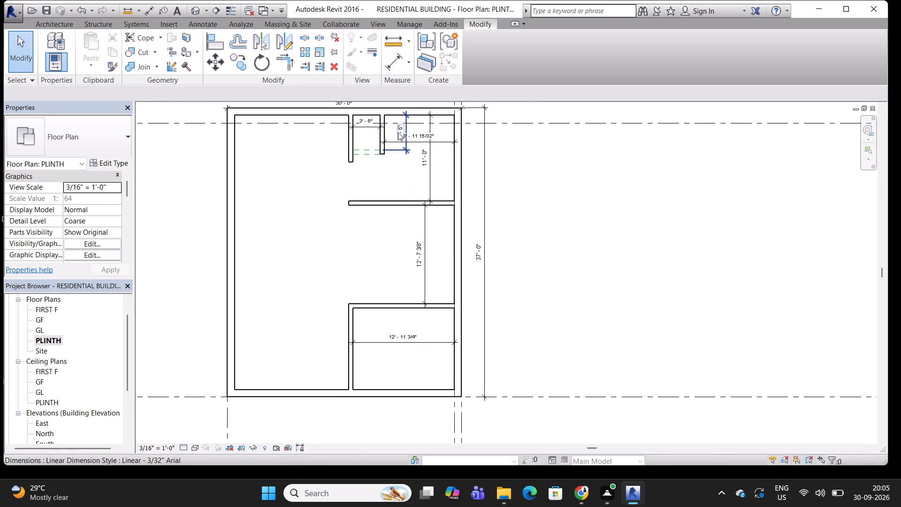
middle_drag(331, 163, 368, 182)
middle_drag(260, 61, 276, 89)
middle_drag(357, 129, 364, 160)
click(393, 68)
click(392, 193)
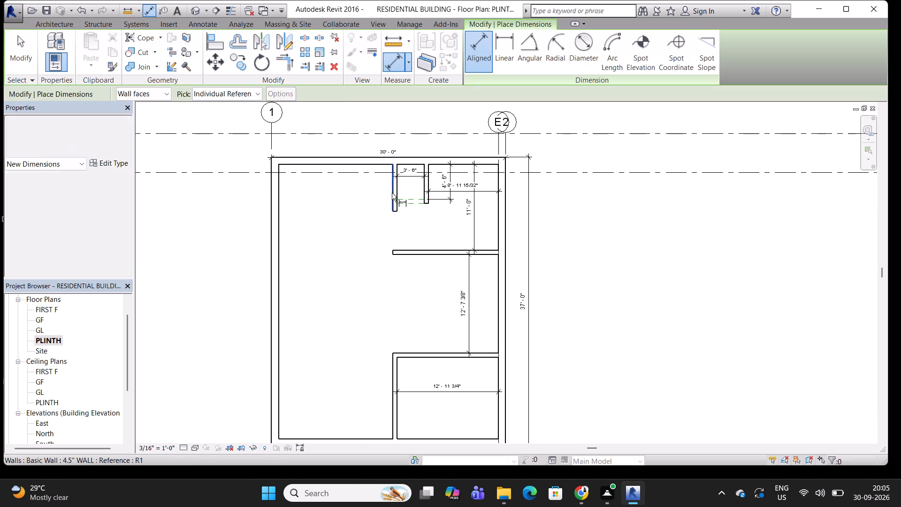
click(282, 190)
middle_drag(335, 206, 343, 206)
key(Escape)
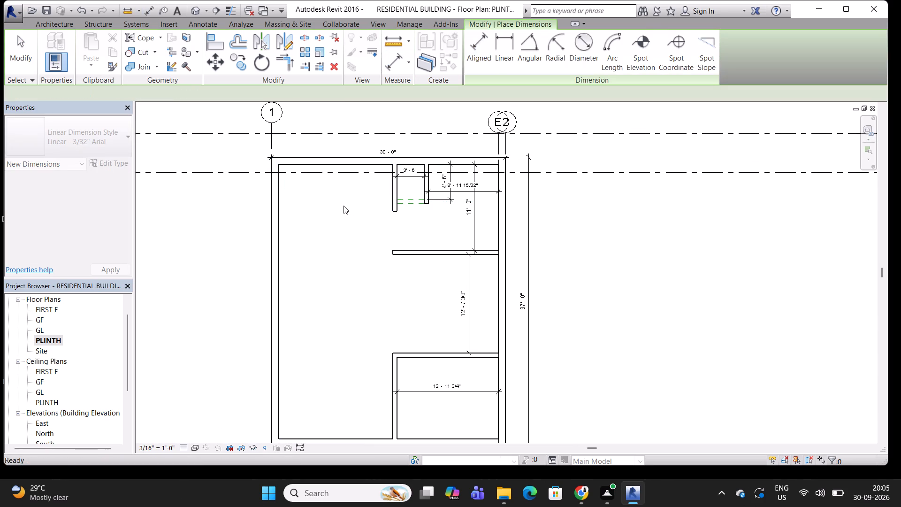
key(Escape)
Save the project.
key(ctrl+s)
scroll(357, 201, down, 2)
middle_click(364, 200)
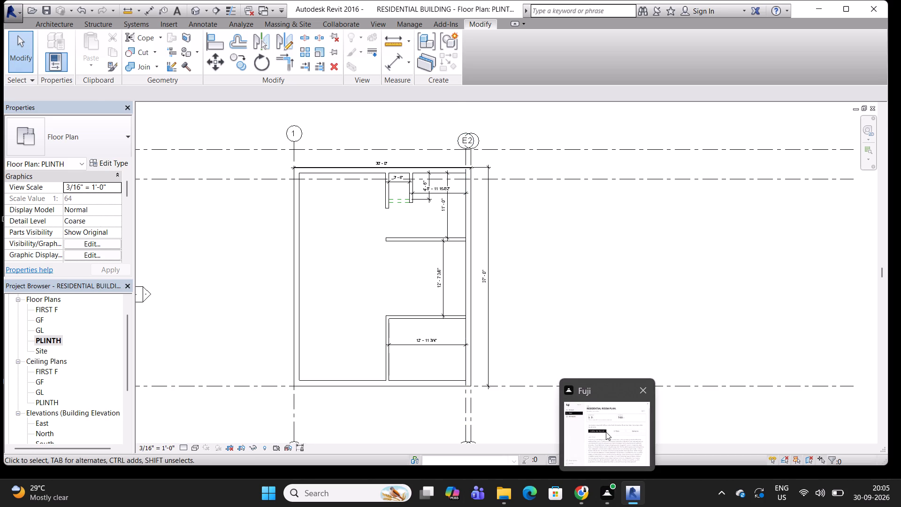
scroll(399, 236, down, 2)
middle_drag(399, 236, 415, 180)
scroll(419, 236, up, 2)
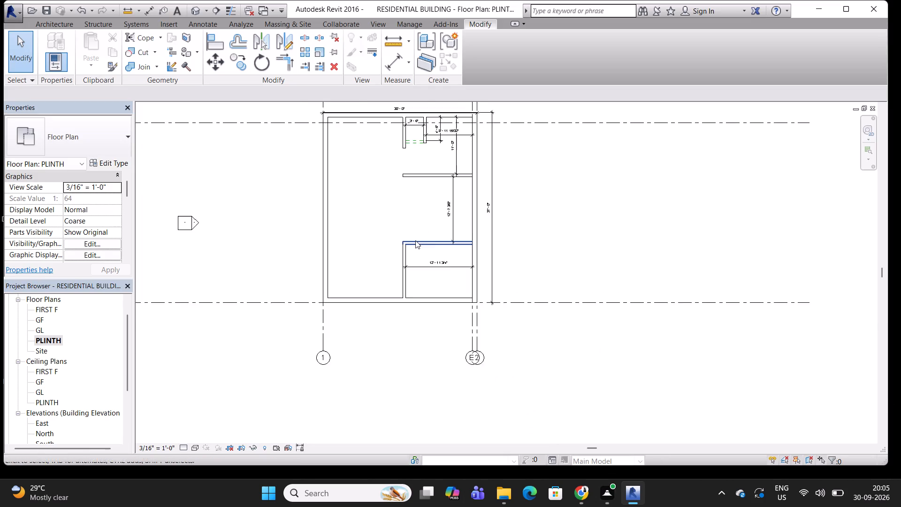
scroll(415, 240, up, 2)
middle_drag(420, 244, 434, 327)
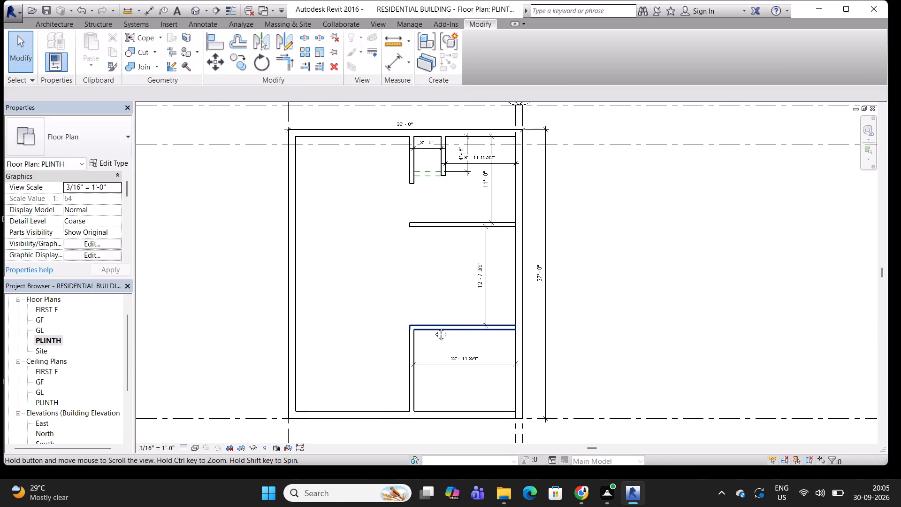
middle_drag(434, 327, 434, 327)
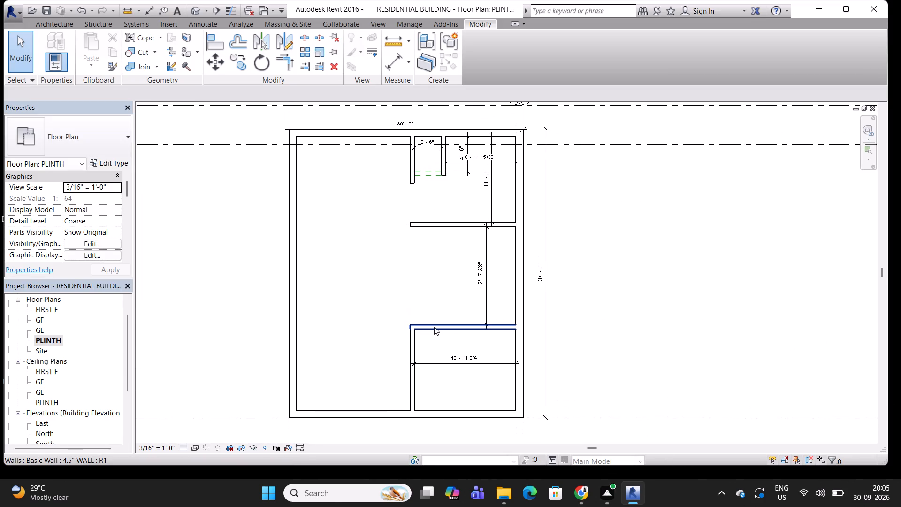
Save the project again.
key(ctrl+s)
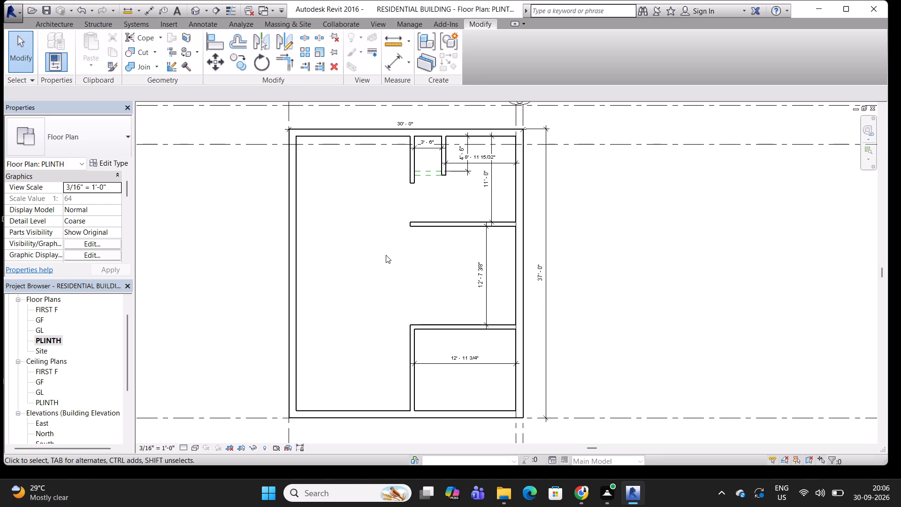
Examine the partition layout and room dimensions across the PLINTH plan.
scroll(386, 255, down, 1)
middle_drag(389, 256, 388, 283)
middle_drag(366, 306, 376, 255)
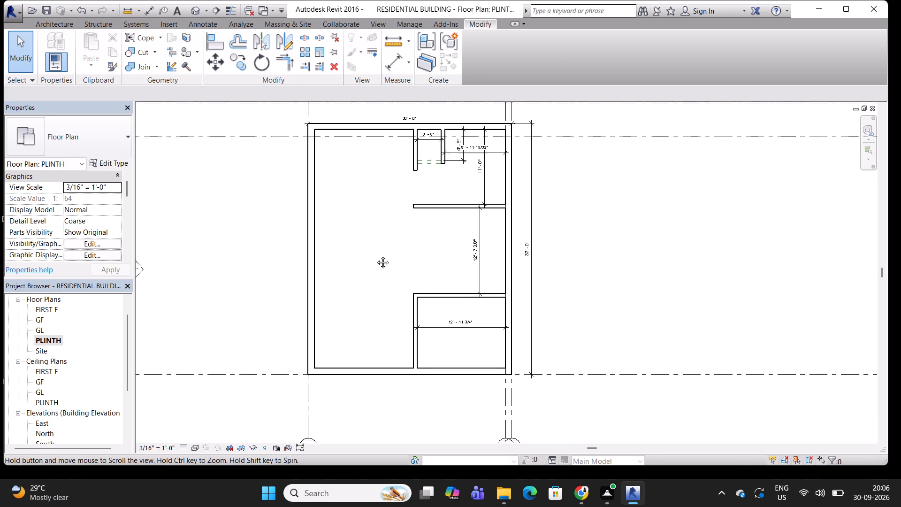
middle_drag(376, 255, 386, 247)
middle_drag(417, 237, 409, 237)
middle_click(409, 237)
middle_drag(393, 270, 421, 263)
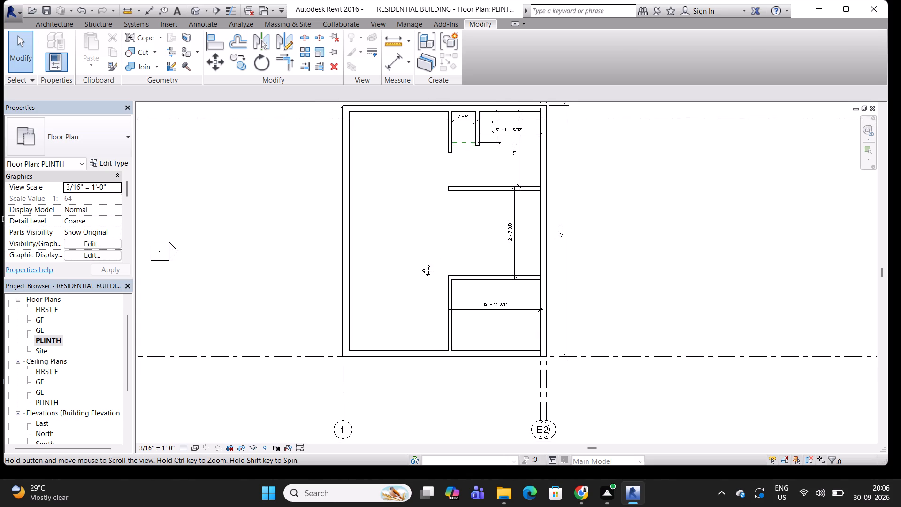
middle_drag(421, 263, 411, 283)
middle_drag(417, 222, 440, 224)
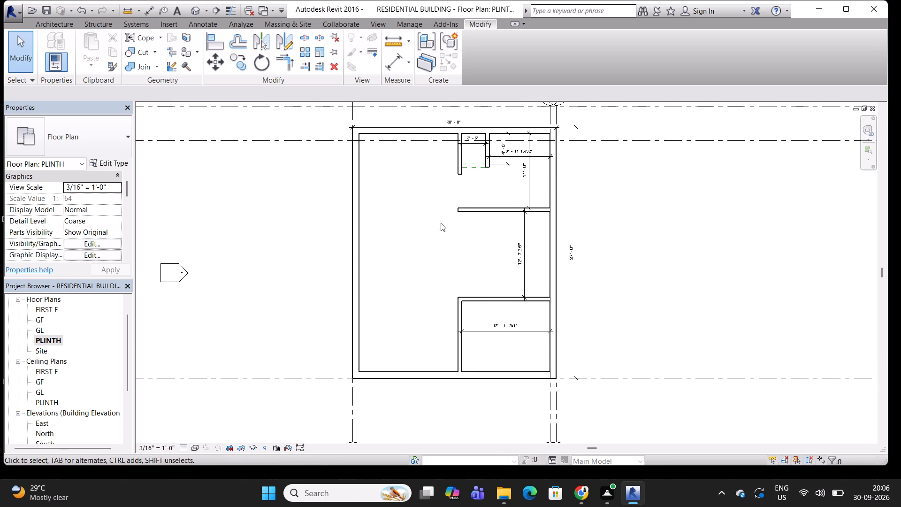
scroll(452, 277, up, 2)
middle_drag(453, 292, 478, 247)
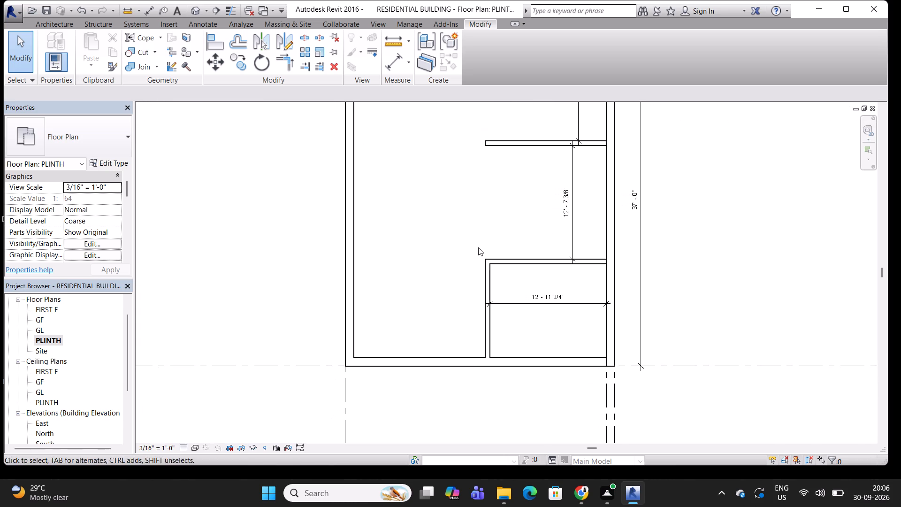
middle_drag(486, 254, 495, 273)
middle_drag(495, 274, 506, 265)
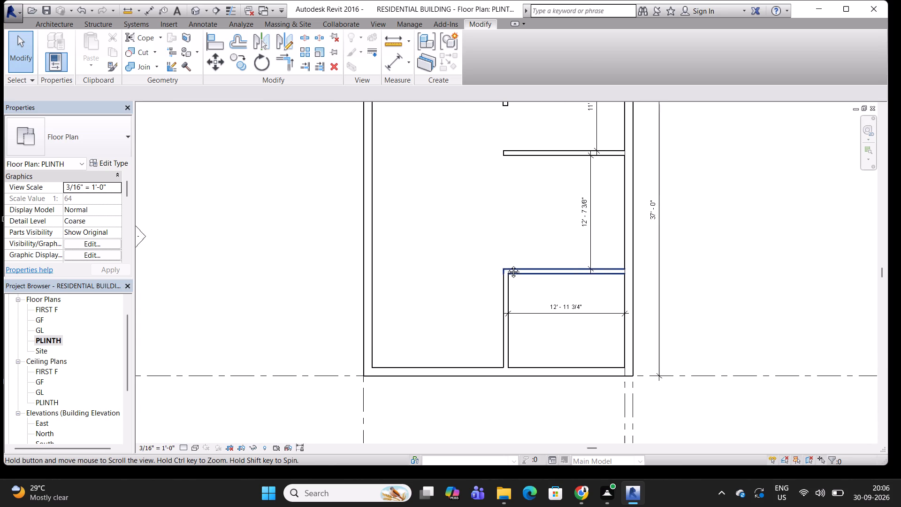
middle_drag(506, 265, 511, 334)
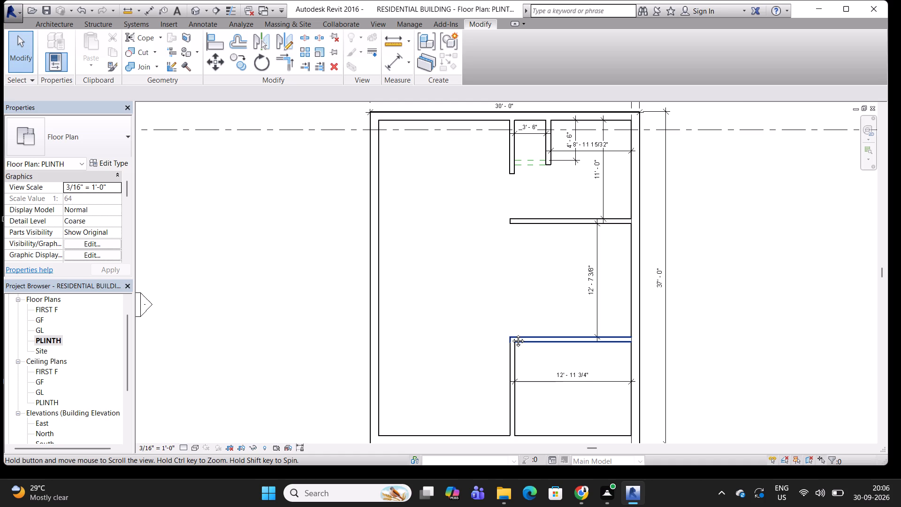
middle_drag(511, 334, 511, 326)
middle_click(516, 289)
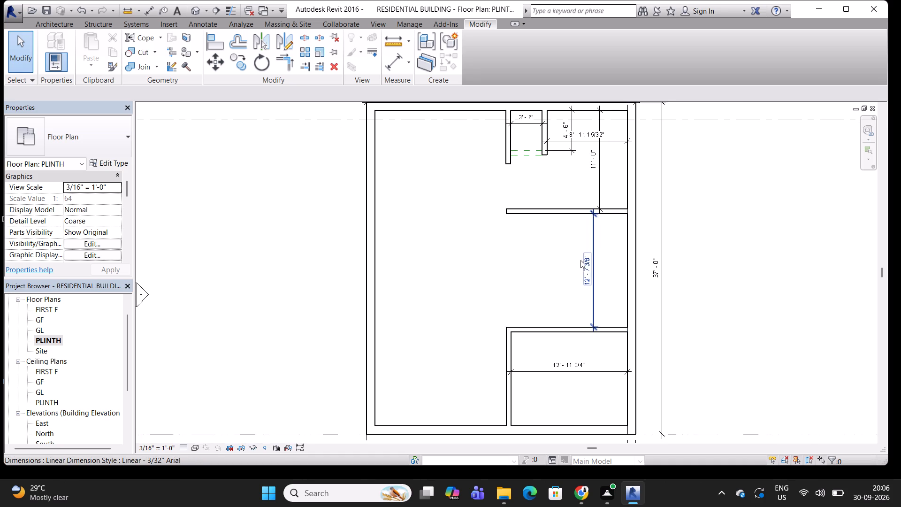
Change the vertical 4.5" partition of the 12' - 11 3/4" wide corner room to the 9" WALL type.
middle_drag(580, 260, 567, 223)
click(502, 309)
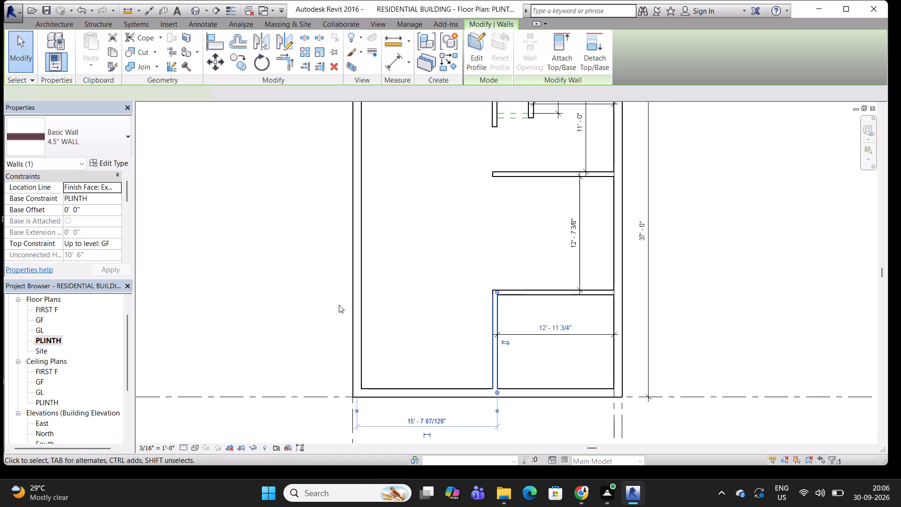
click(72, 138)
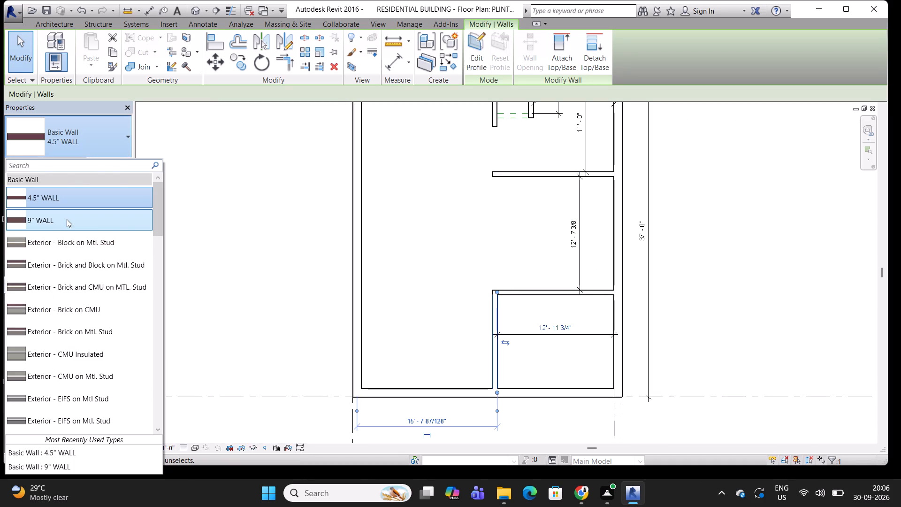
click(67, 219)
middle_drag(532, 221, 528, 253)
scroll(528, 253, up, 1)
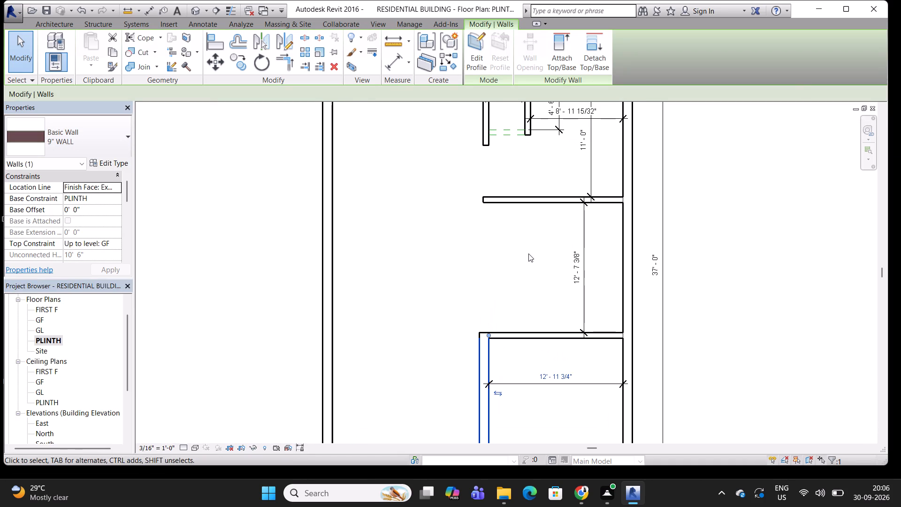
middle_drag(528, 253, 500, 238)
middle_drag(500, 238, 514, 243)
key(Escape)
key(Escape)
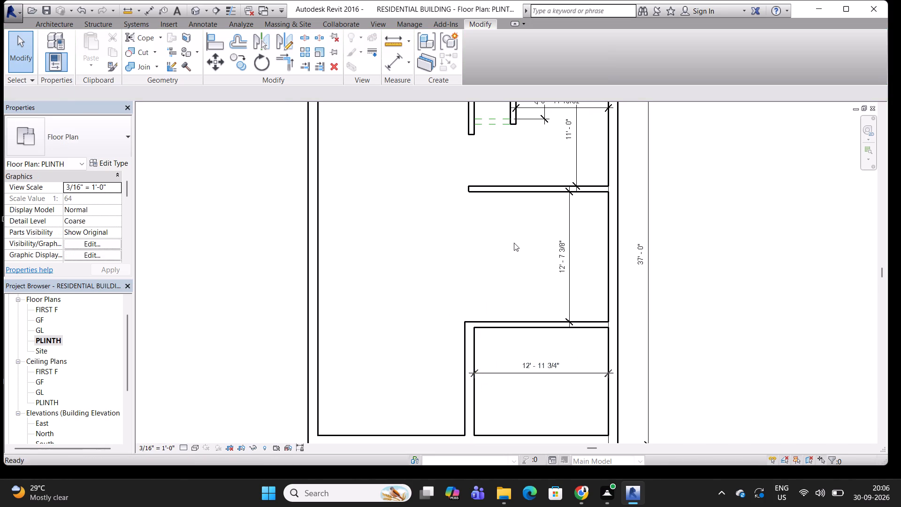
key(Escape)
key(Escape)
key(Escape)
scroll(573, 207, down, 2)
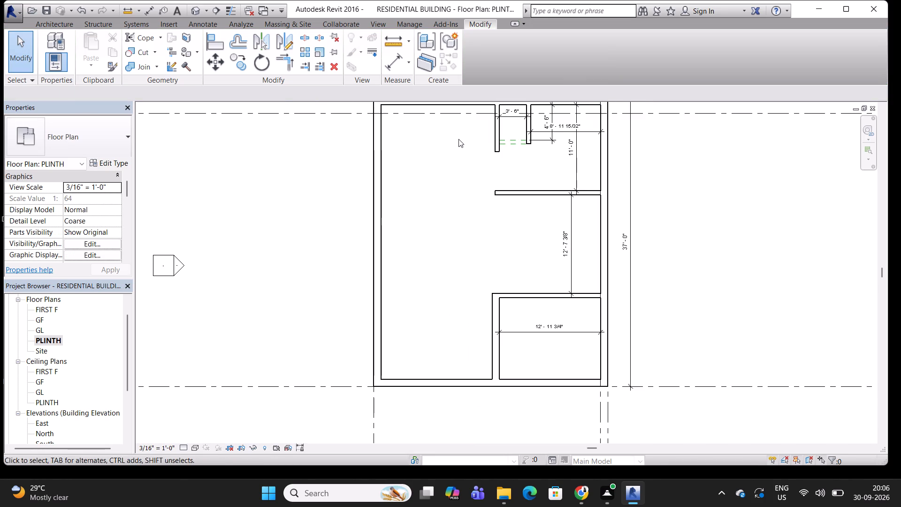
Draw a vertical reference plane from the free end of the longer short partition to beyond the lower outer wall.
text(RP)
key(space)
middle_drag(494, 139, 497, 162)
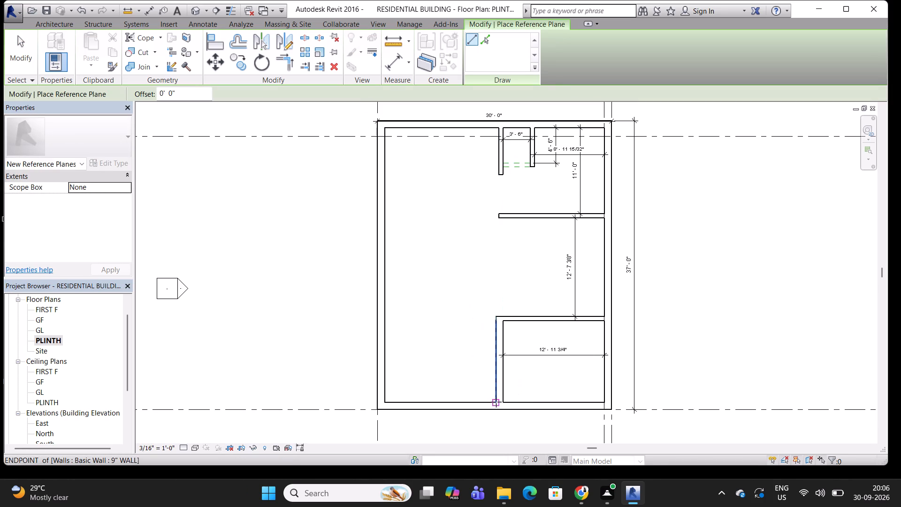
click(498, 174)
click(500, 432)
middle_drag(512, 370, 453, 335)
key(Escape)
key(Escape)
key(Escape)
Move the corner room's vertical 9" wall so its face towards grid 1 lines up with the new reference plane.
click(443, 293)
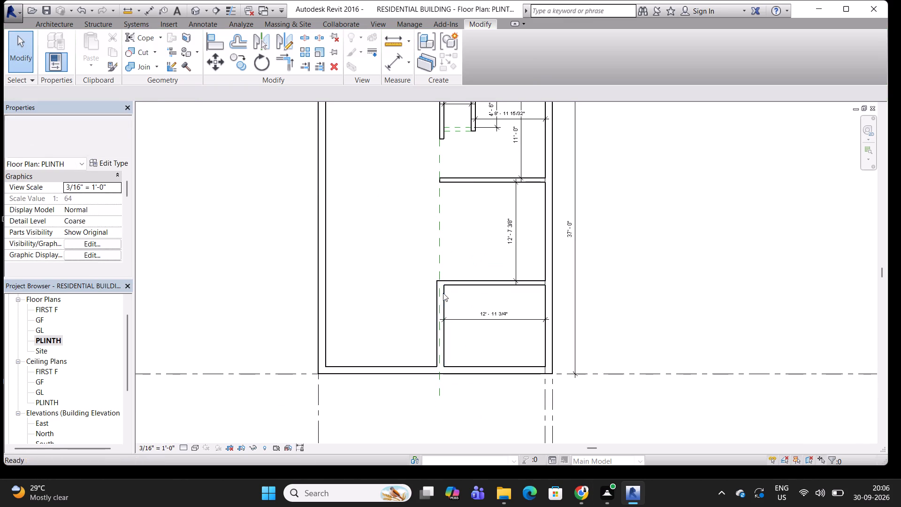
scroll(429, 372, up, 3)
click(454, 308)
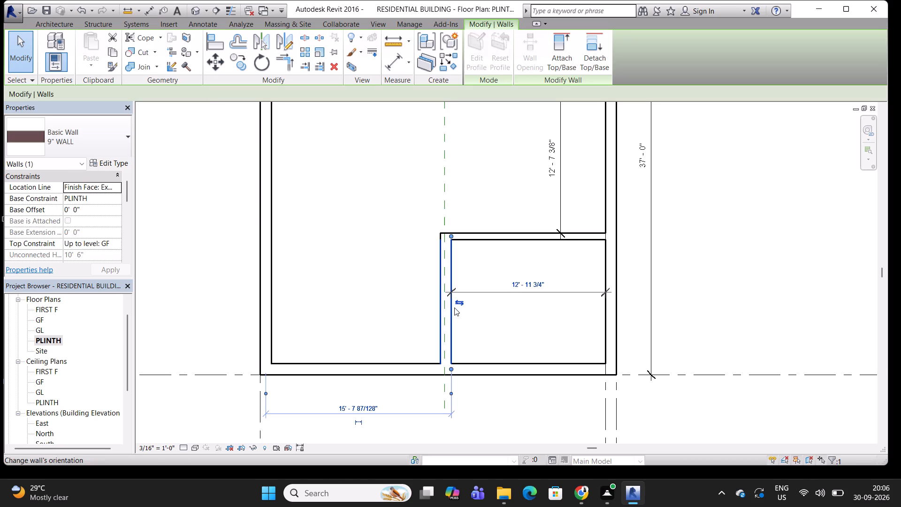
click(213, 66)
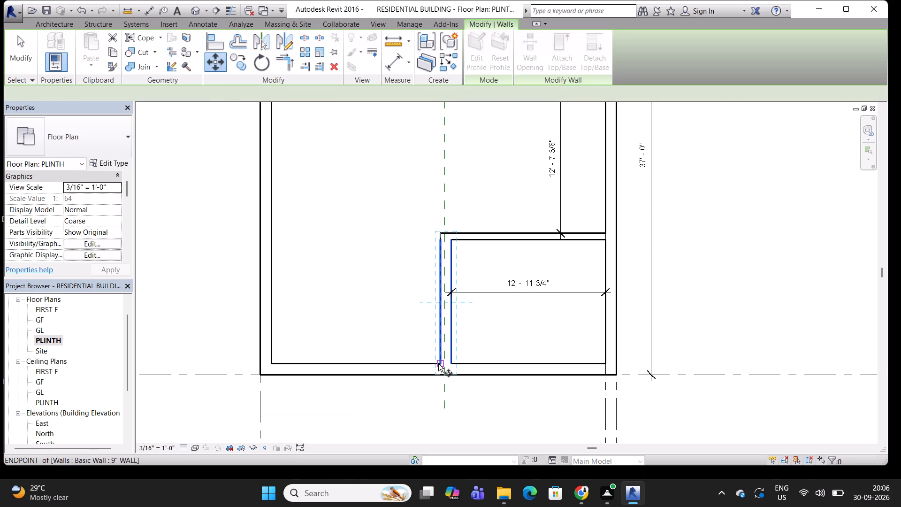
click(439, 364)
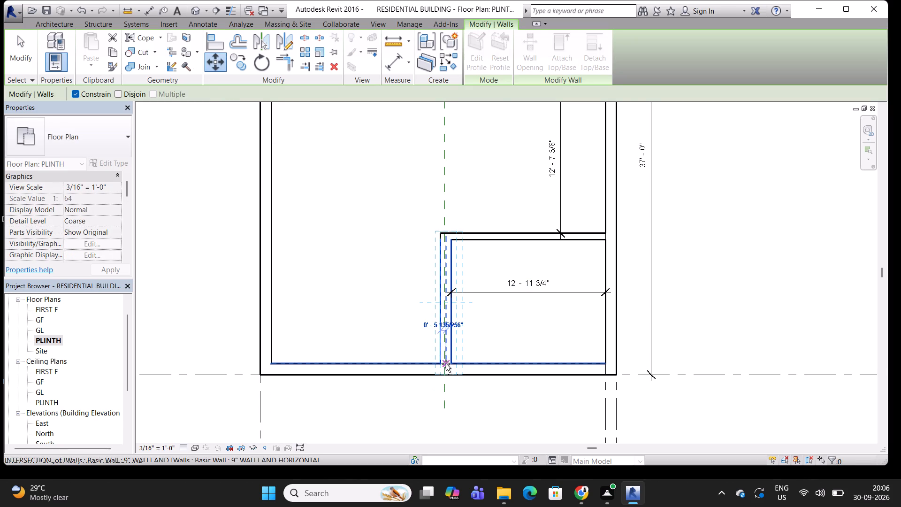
click(446, 364)
scroll(446, 364, up, 9)
click(446, 364)
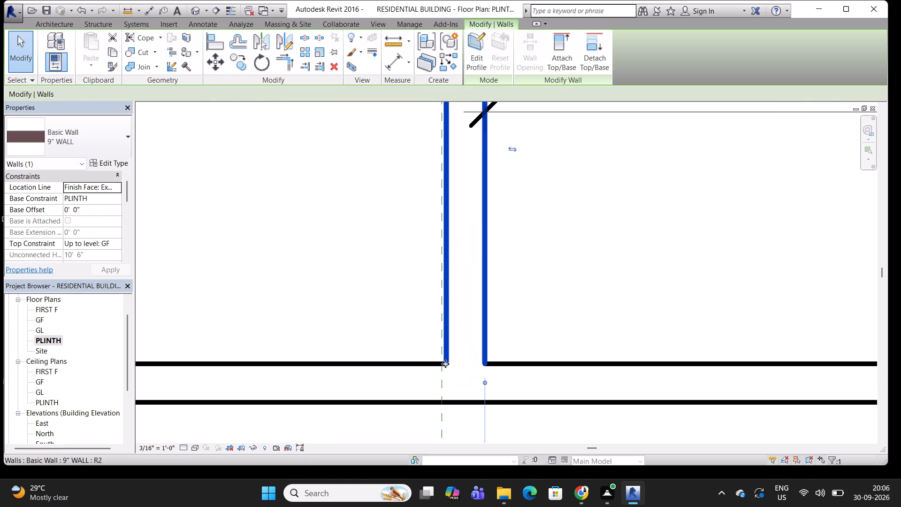
drag(446, 363, 443, 363)
drag(443, 363, 440, 363)
scroll(476, 328, down, 5)
middle_drag(541, 220, 508, 300)
key(Escape)
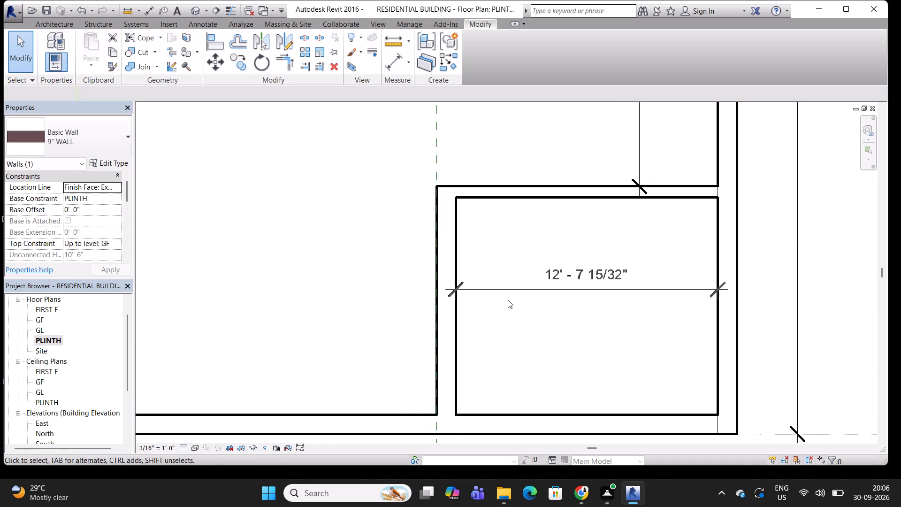
key(Escape)
Split the lower horizontal 9" outer wall about 13' - 0" from the grid 1 wall, before the corner room.
scroll(508, 268, down, 4)
middle_drag(508, 178, 495, 325)
scroll(493, 273, down, 1)
middle_drag(493, 271, 505, 269)
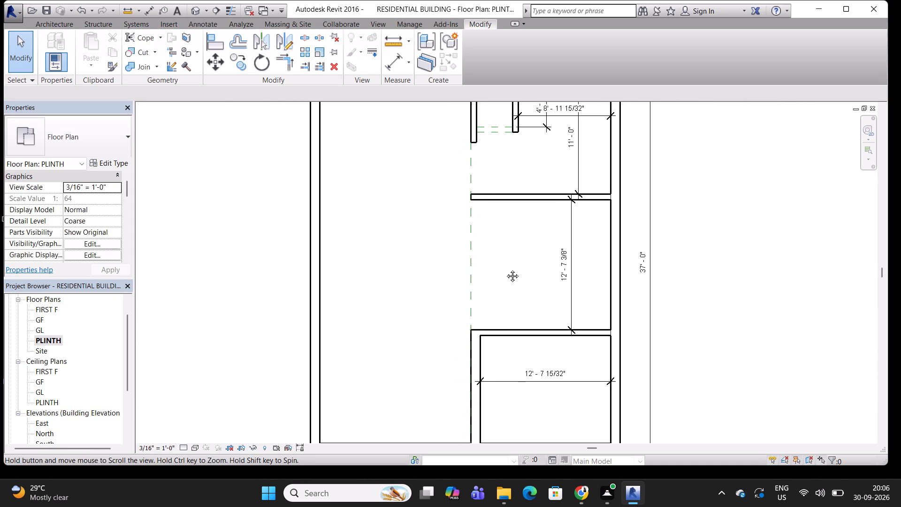
middle_drag(505, 269, 531, 195)
scroll(452, 256, down, 2)
middle_drag(452, 256, 450, 277)
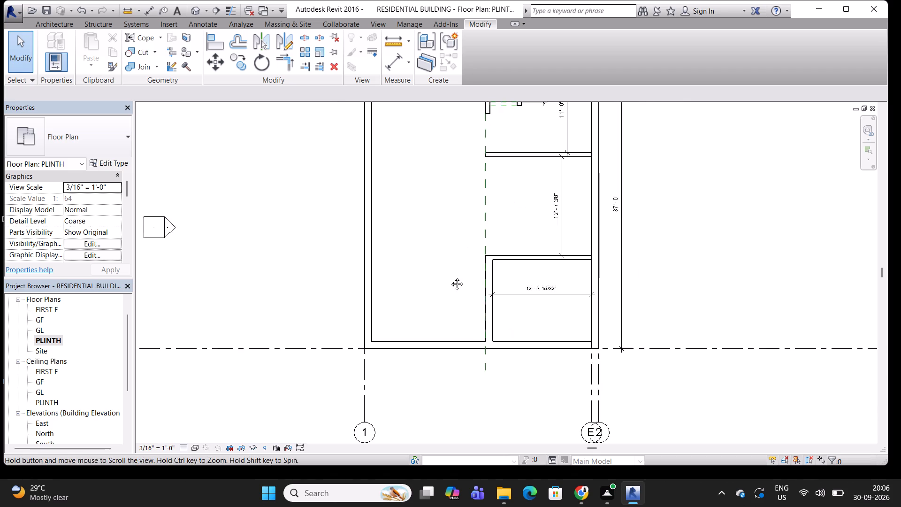
middle_drag(450, 277, 439, 319)
click(413, 408)
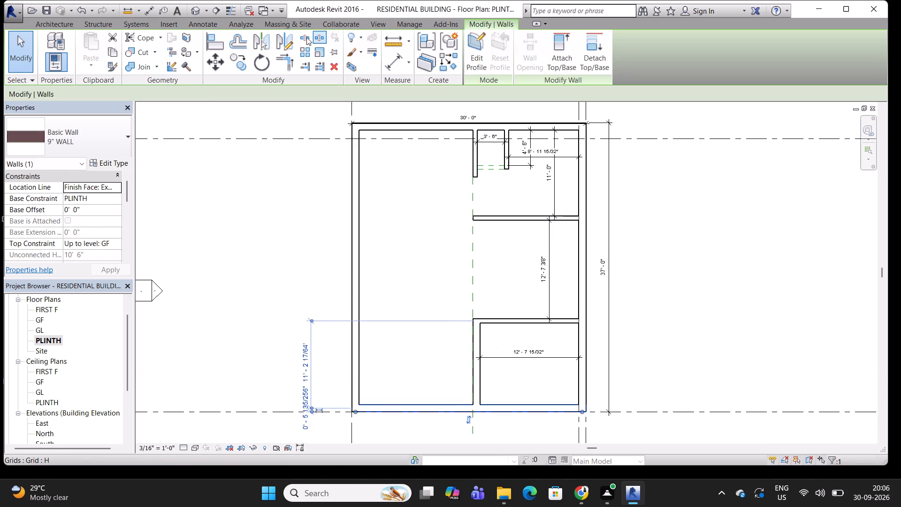
click(306, 37)
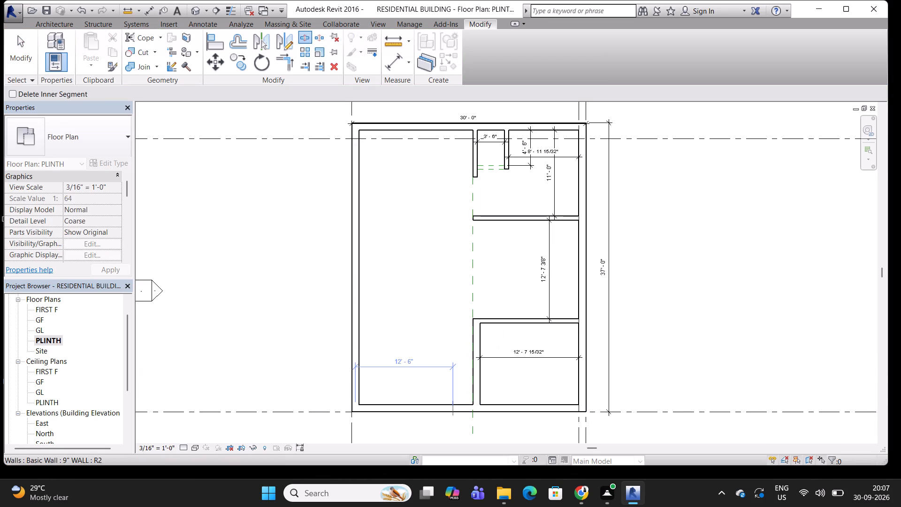
click(455, 404)
middle_drag(455, 366, 470, 290)
key(Escape)
scroll(491, 330, up, 4)
key(Escape)
key(Escape)
key(Escape)
Trim the corner room's vertical 9" wall and the split outer wall below it to a corner, leaving a gap beside the room.
click(292, 68)
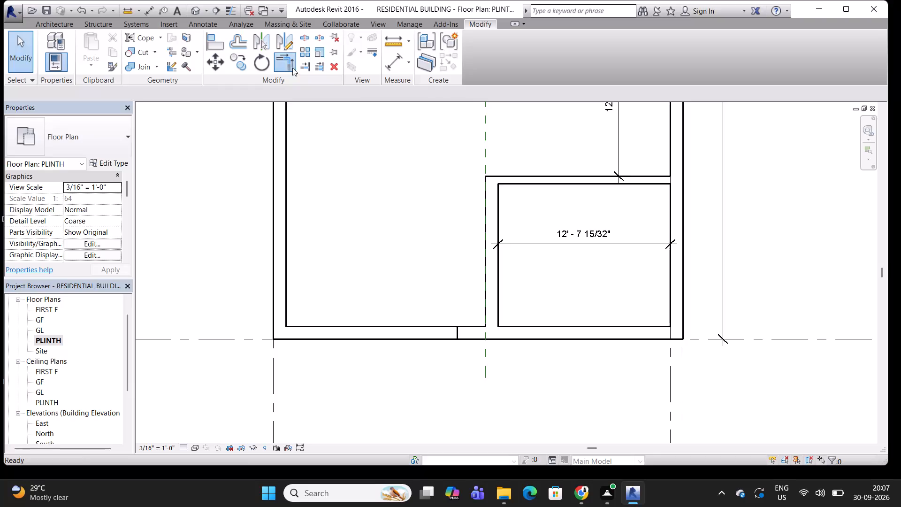
click(487, 266)
click(521, 331)
middle_drag(522, 295, 582, 298)
scroll(471, 302, down, 1)
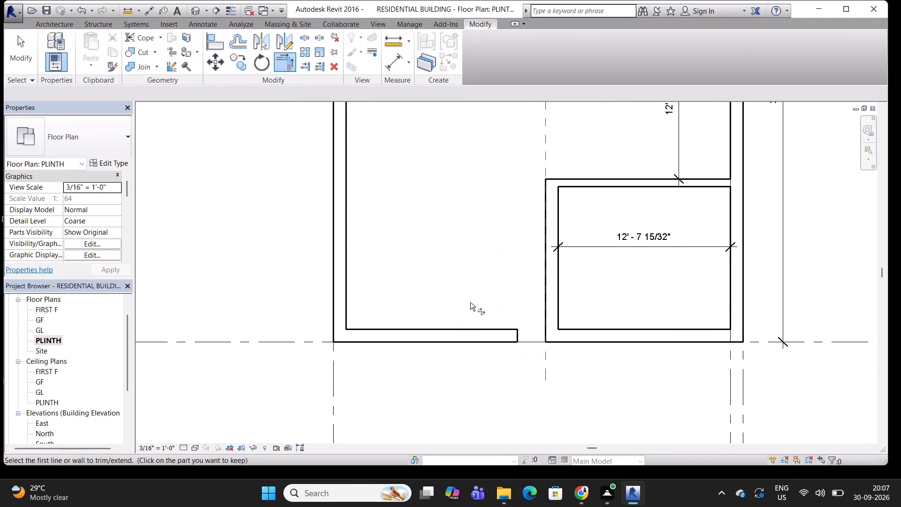
scroll(470, 302, down, 1)
middle_drag(467, 292, 467, 343)
key(Escape)
key(Escape)
key(Escape)
key(Escape)
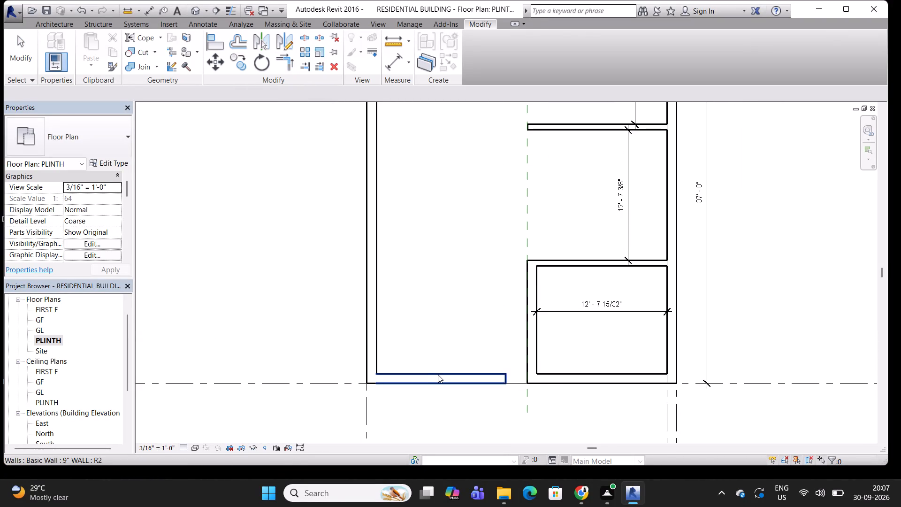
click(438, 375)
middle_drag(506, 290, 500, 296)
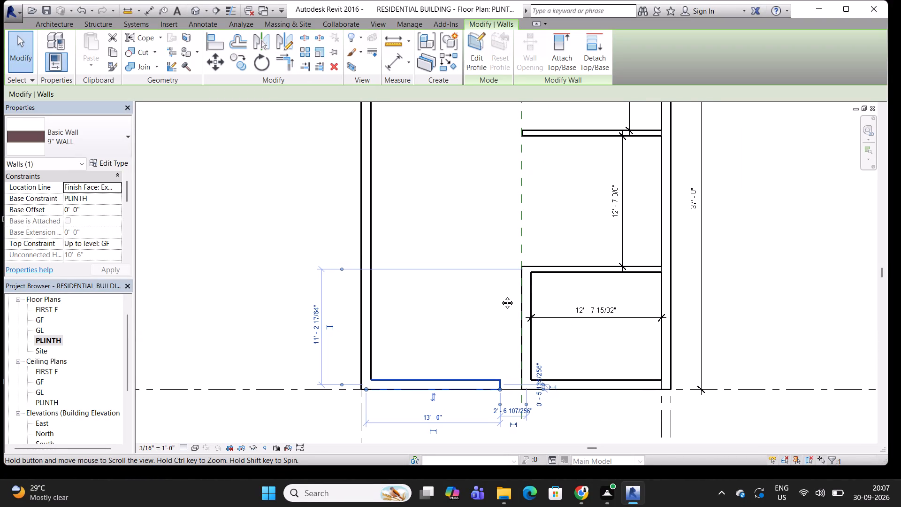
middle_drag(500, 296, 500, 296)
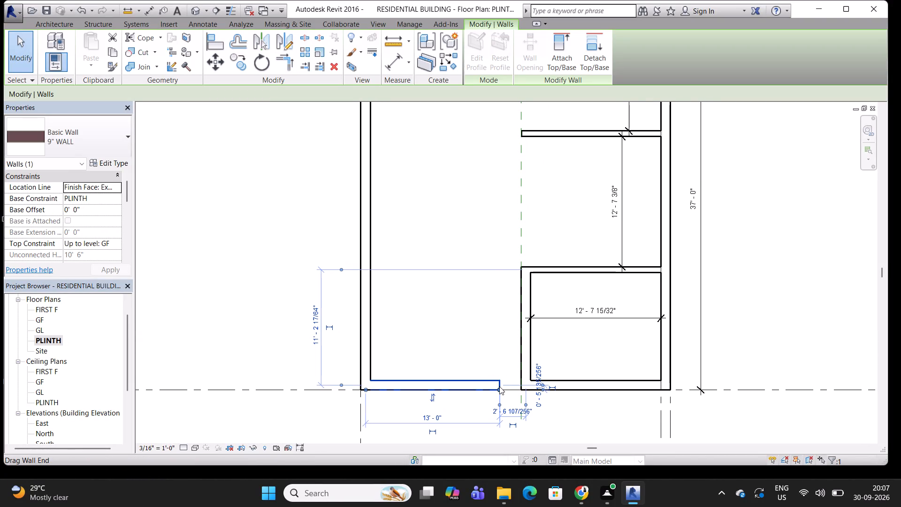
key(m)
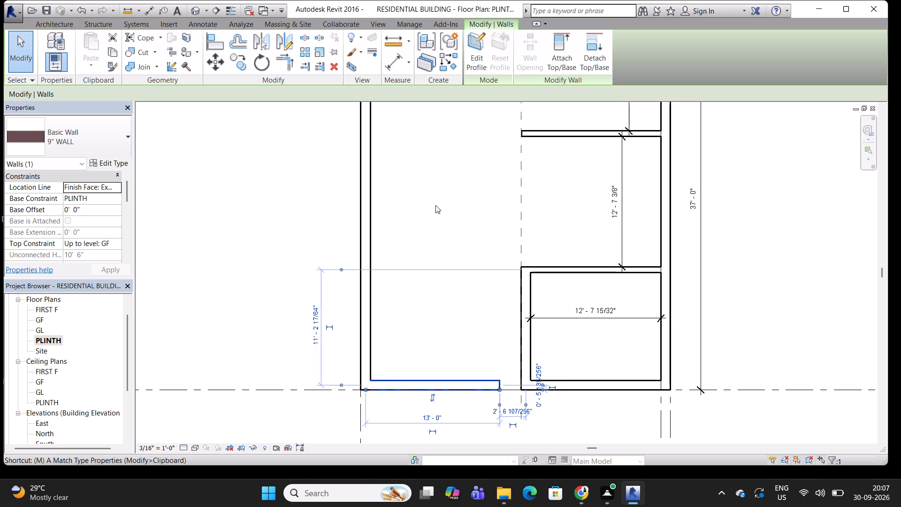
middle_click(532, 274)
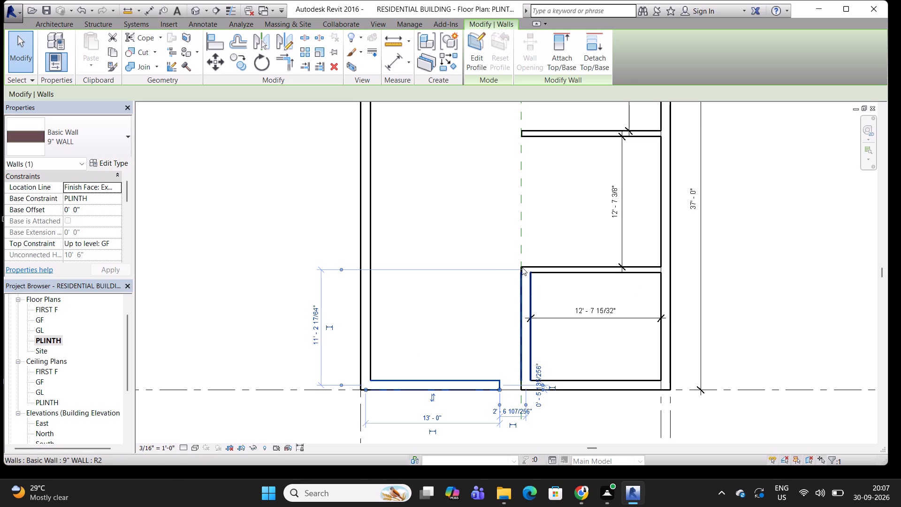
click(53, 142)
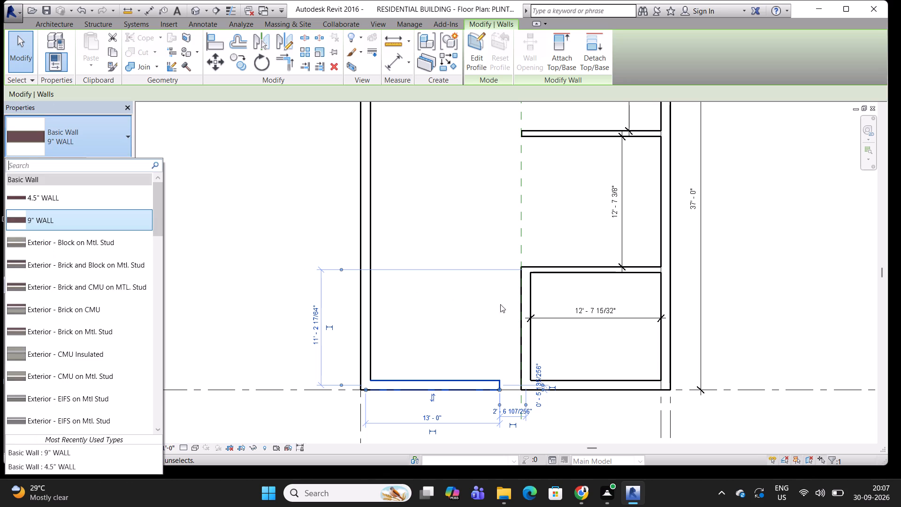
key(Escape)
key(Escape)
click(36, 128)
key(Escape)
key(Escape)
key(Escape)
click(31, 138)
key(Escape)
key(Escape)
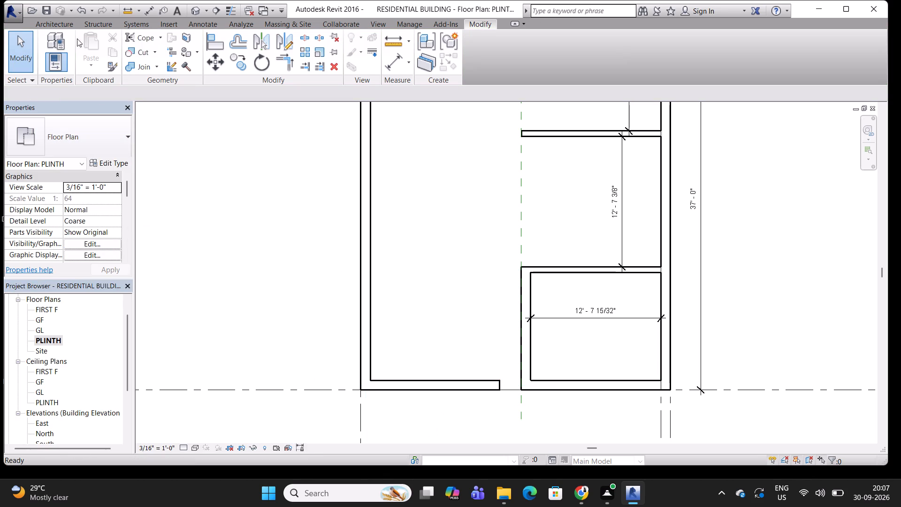
Start a new wall with its location line set to Finish Face: Interior.
click(55, 24)
click(56, 41)
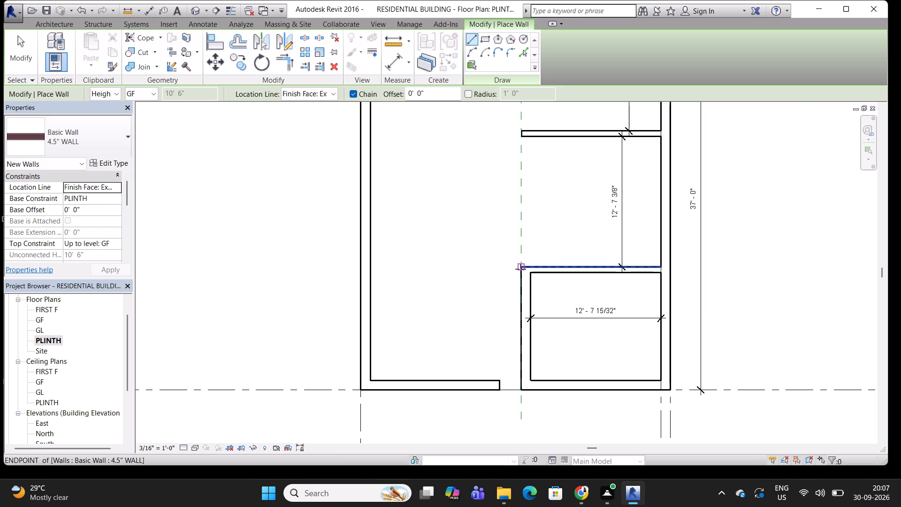
click(335, 90)
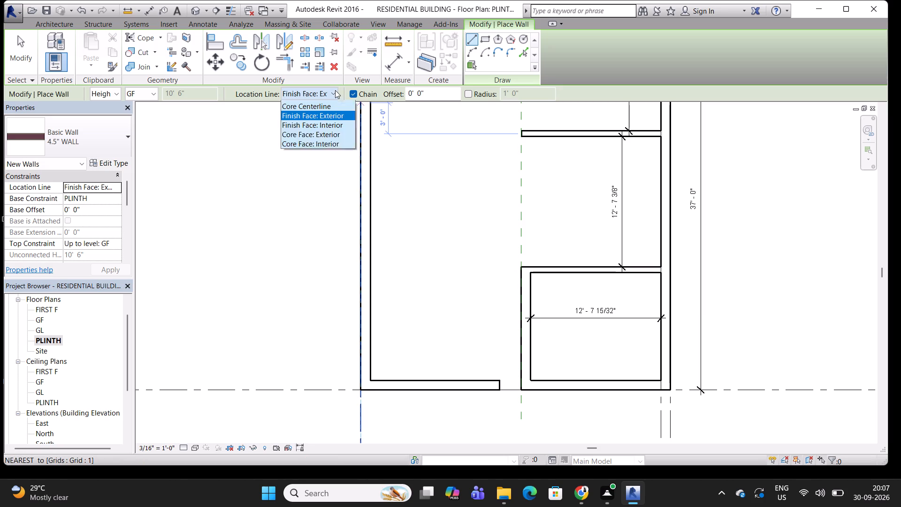
click(332, 135)
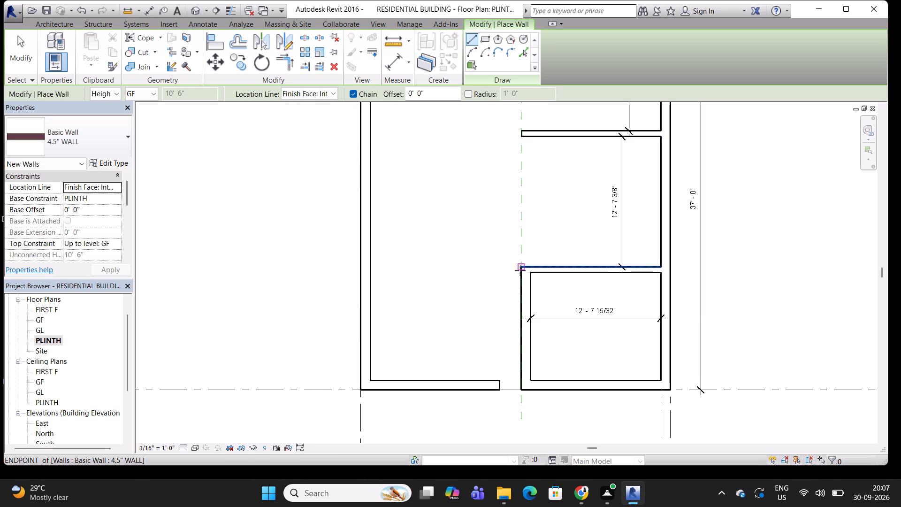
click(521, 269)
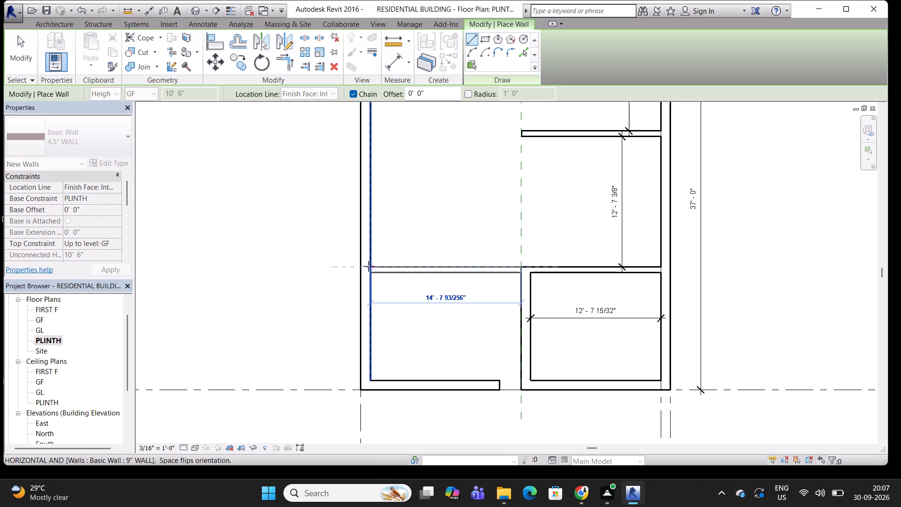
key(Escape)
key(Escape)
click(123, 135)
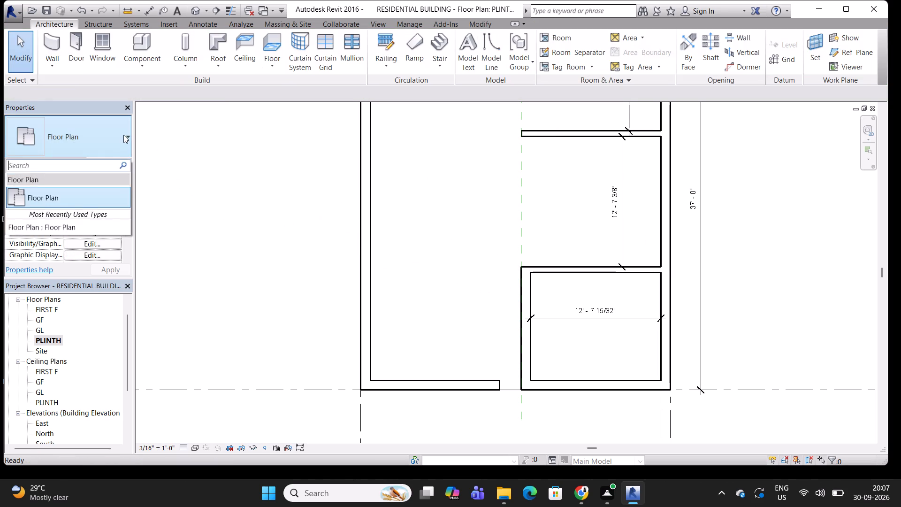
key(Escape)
Draw a horizontal 9" wall from the corner room's upper corner nearest grid 1 across to the grid 1 outer wall.
click(62, 42)
click(123, 142)
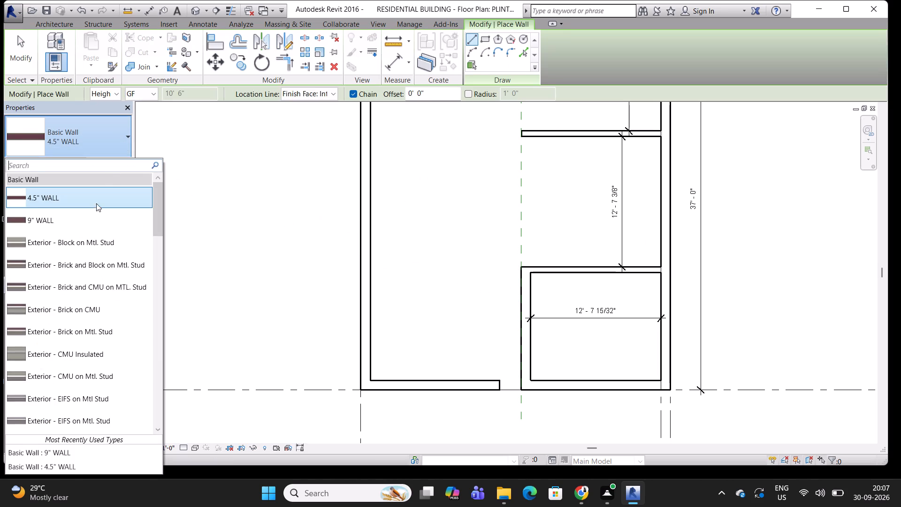
click(84, 224)
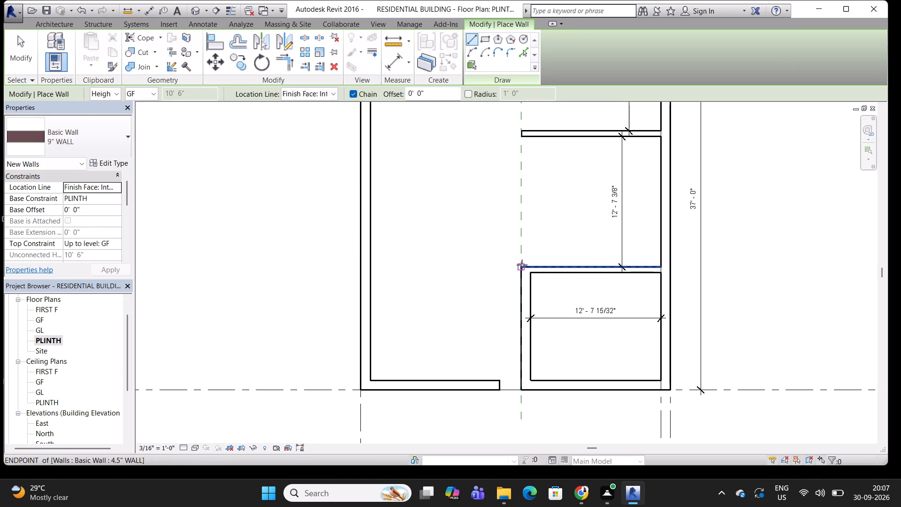
click(521, 268)
click(371, 269)
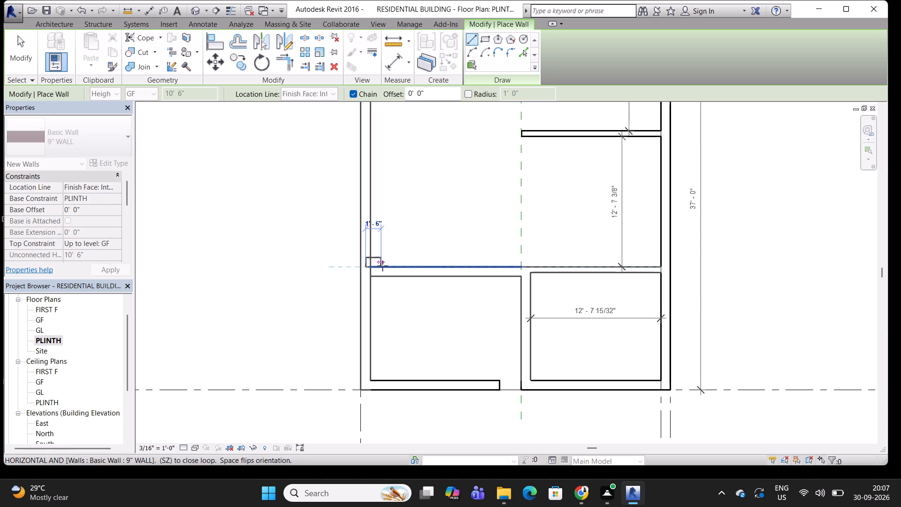
scroll(382, 266, up, 4)
key(Escape)
key(Escape)
key(Escape)
key(Escape)
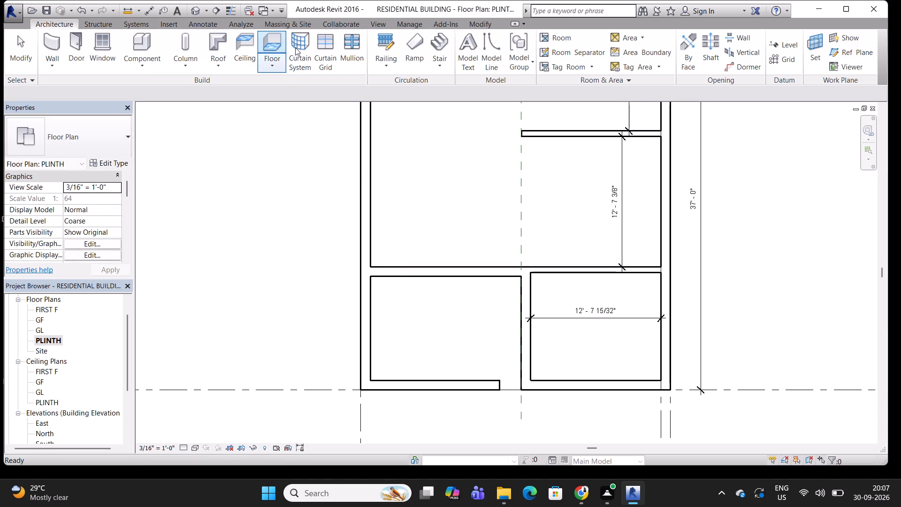
Trim the grid 1 outer wall and the new horizontal 9" wall to a corner, removing the grid 1 wall's lower stretch.
click(368, 205)
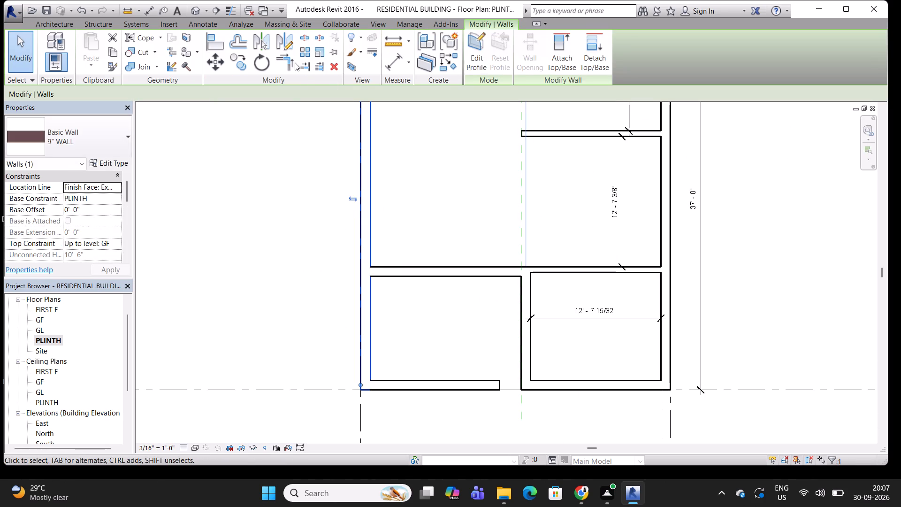
click(288, 62)
click(365, 215)
click(413, 272)
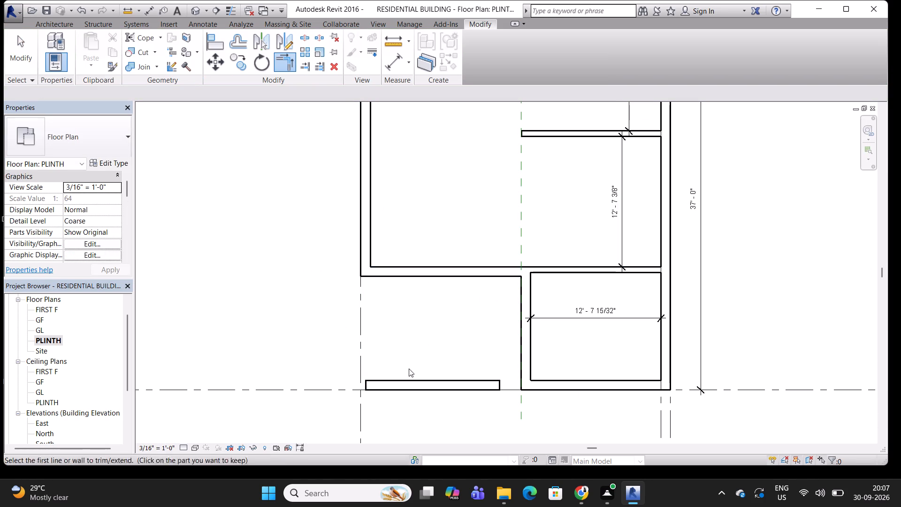
key(Escape)
Delete the detached piece of the lower 9" outer wall between grid 1 and the corner room.
click(412, 384)
key(Delete)
Look over the reshaped plan outline from the upper rooms down to the corner room.
scroll(561, 285, down, 3)
middle_drag(575, 249, 523, 268)
middle_drag(426, 190, 396, 207)
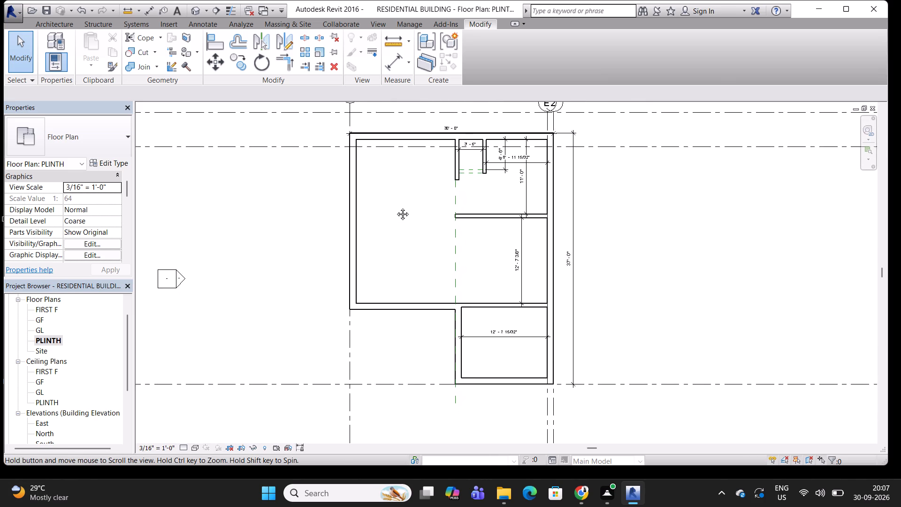
middle_drag(396, 207, 392, 205)
scroll(476, 271, up, 3)
scroll(487, 264, down, 1)
middle_drag(487, 264, 567, 223)
middle_drag(549, 266, 474, 261)
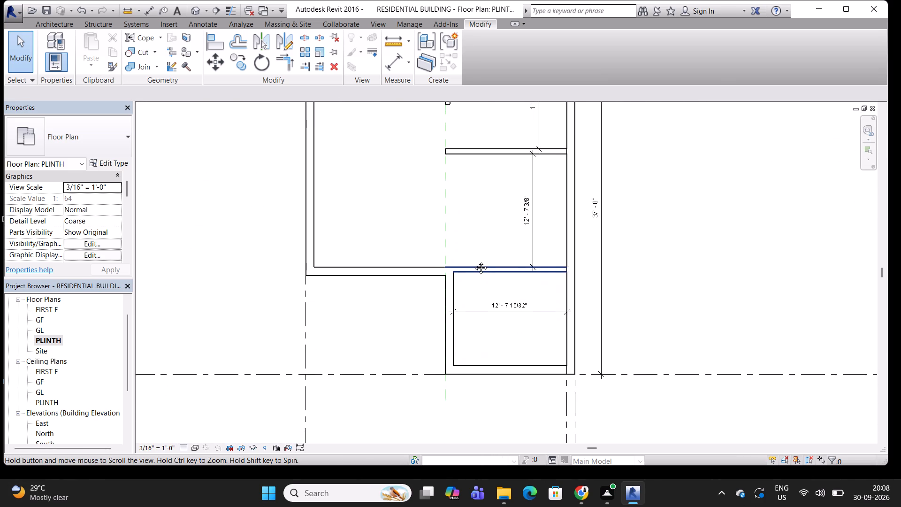
middle_drag(474, 261, 482, 257)
middle_drag(486, 280, 492, 250)
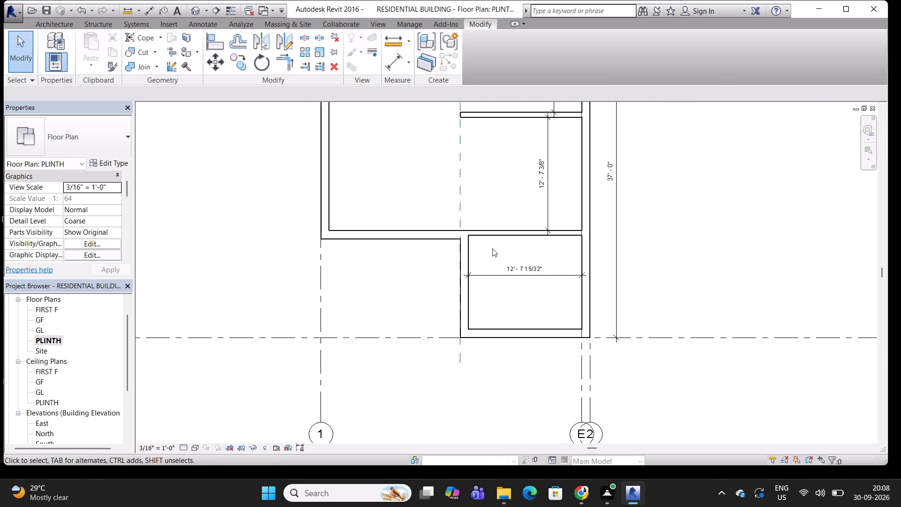
scroll(492, 248, down, 1)
middle_drag(492, 248, 496, 257)
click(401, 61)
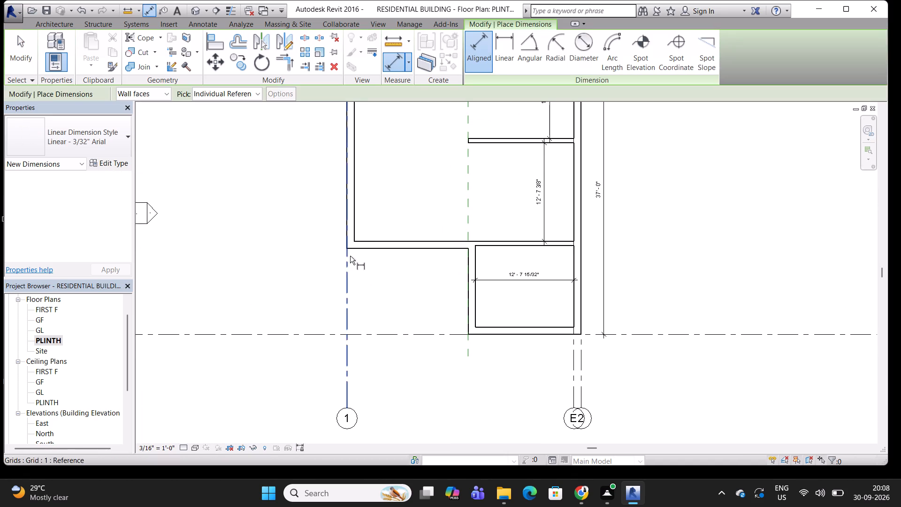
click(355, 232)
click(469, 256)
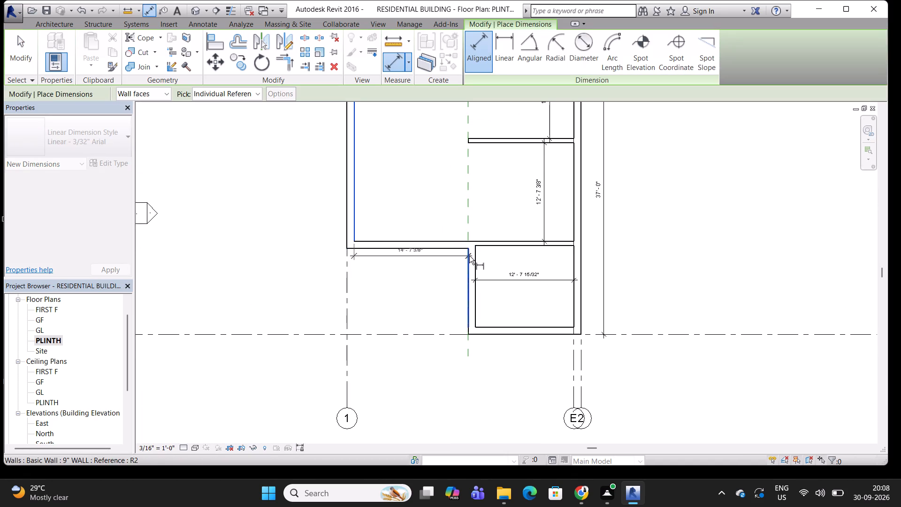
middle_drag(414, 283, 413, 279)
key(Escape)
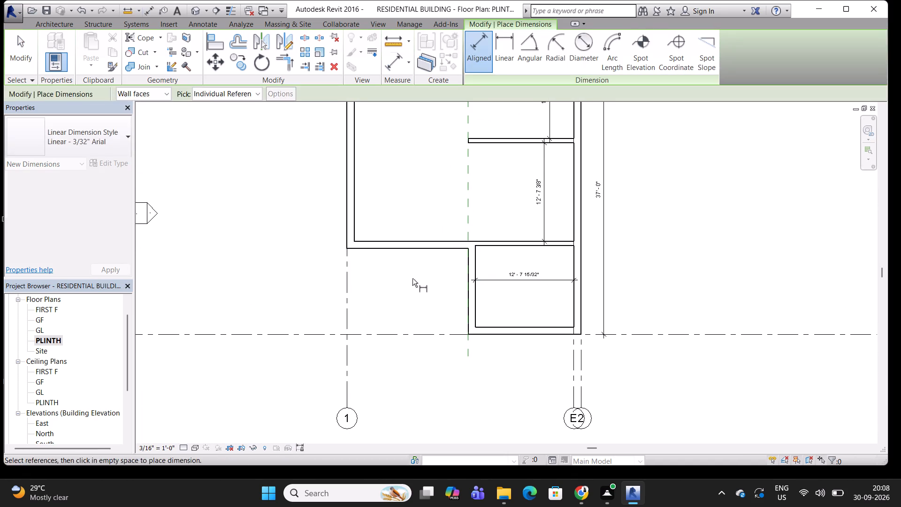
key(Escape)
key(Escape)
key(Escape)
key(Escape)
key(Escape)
Delete the long vertical reference plane running from the longer short partition past the corner room.
scroll(478, 263, down, 1)
middle_drag(479, 263, 457, 260)
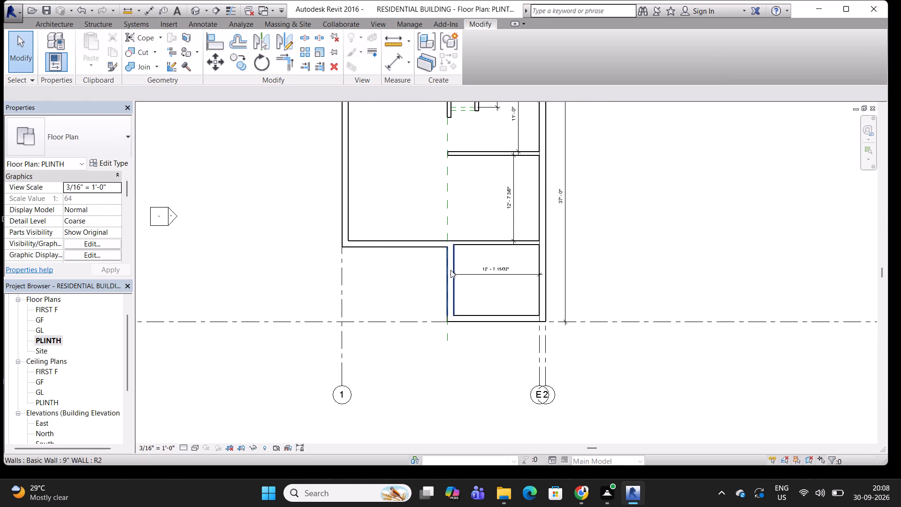
middle_drag(503, 267, 522, 270)
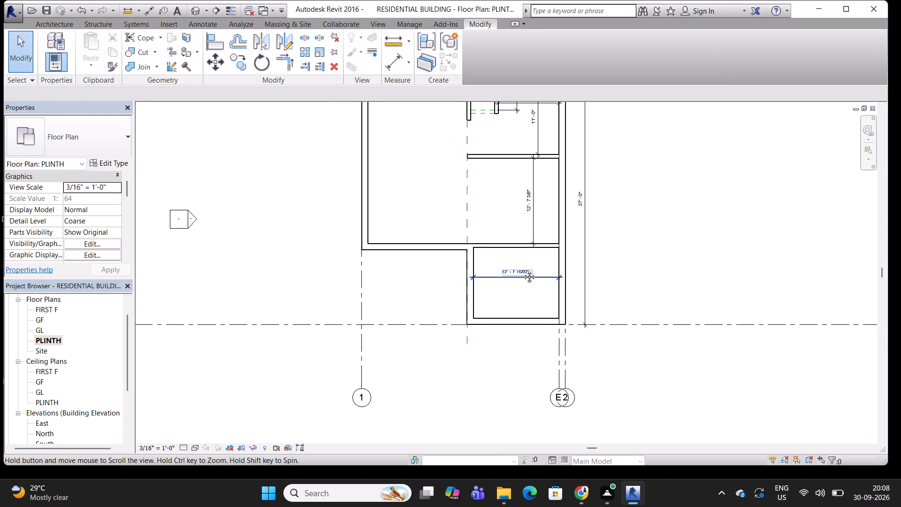
middle_drag(522, 270, 542, 287)
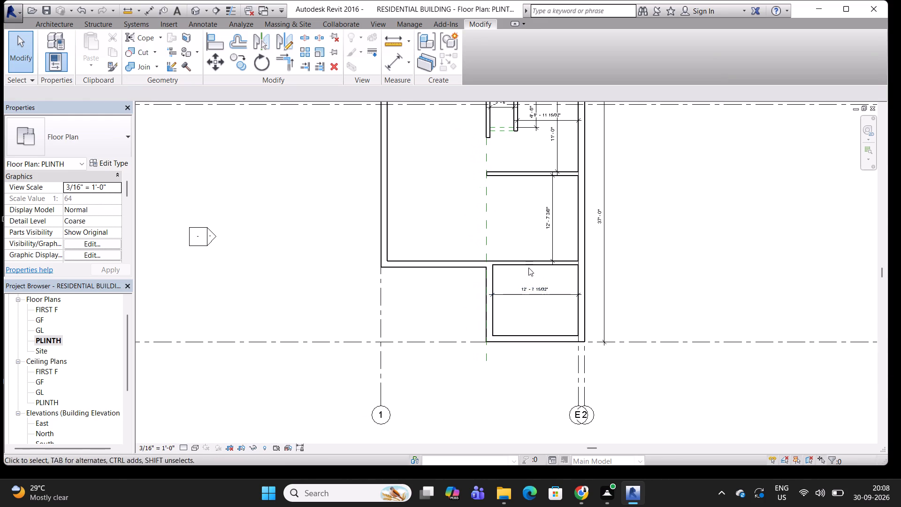
scroll(500, 263, up, 3)
middle_drag(504, 281, 531, 420)
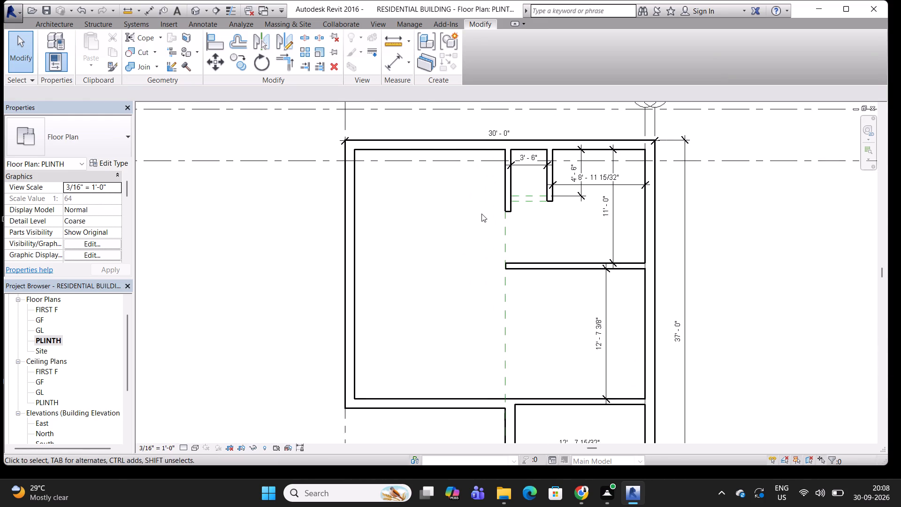
scroll(481, 210, down, 1)
middle_drag(481, 210, 502, 206)
click(527, 275)
scroll(536, 271, down, 1)
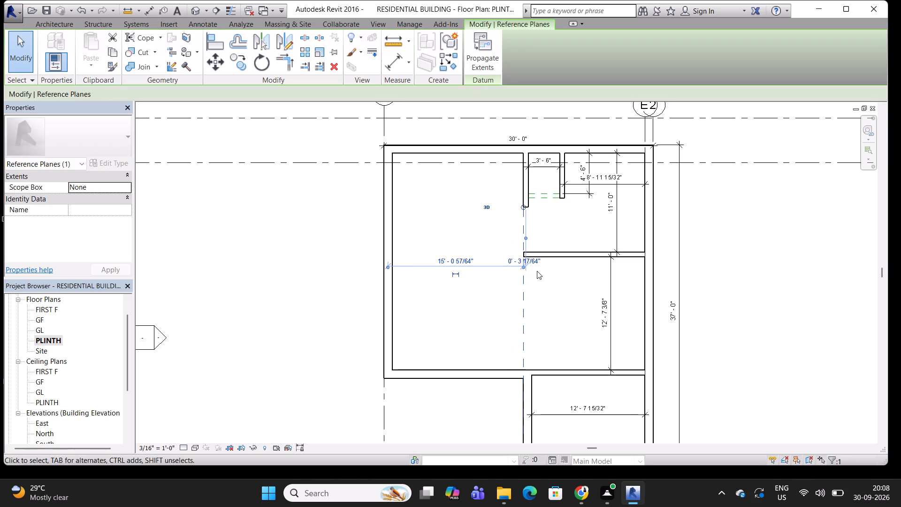
scroll(537, 271, down, 1)
middle_drag(537, 270, 541, 217)
key(Delete)
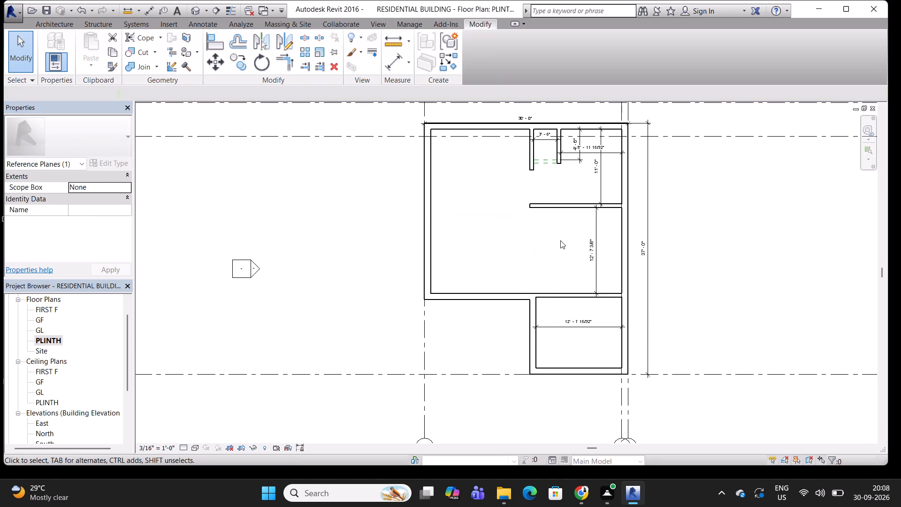
middle_drag(559, 239, 543, 228)
middle_drag(519, 228, 529, 227)
key(Escape)
key(Escape)
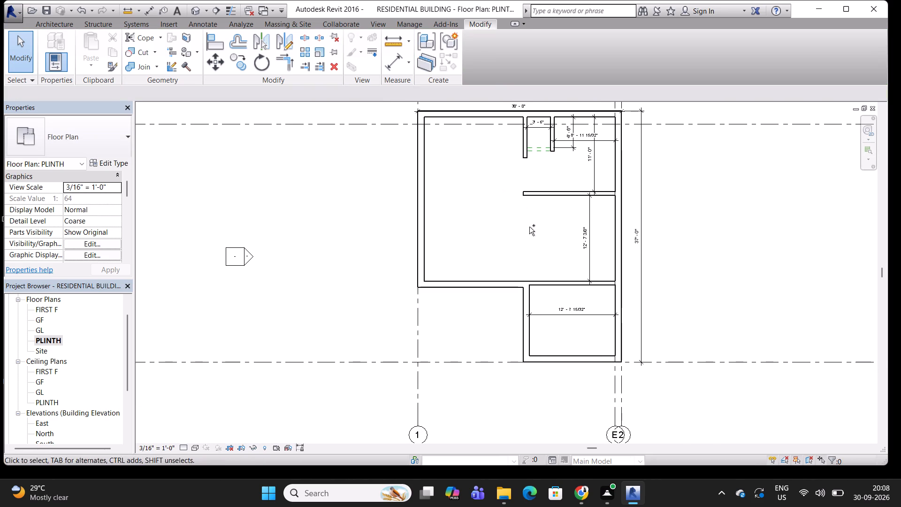
Save the project.
key(ctrl+s)
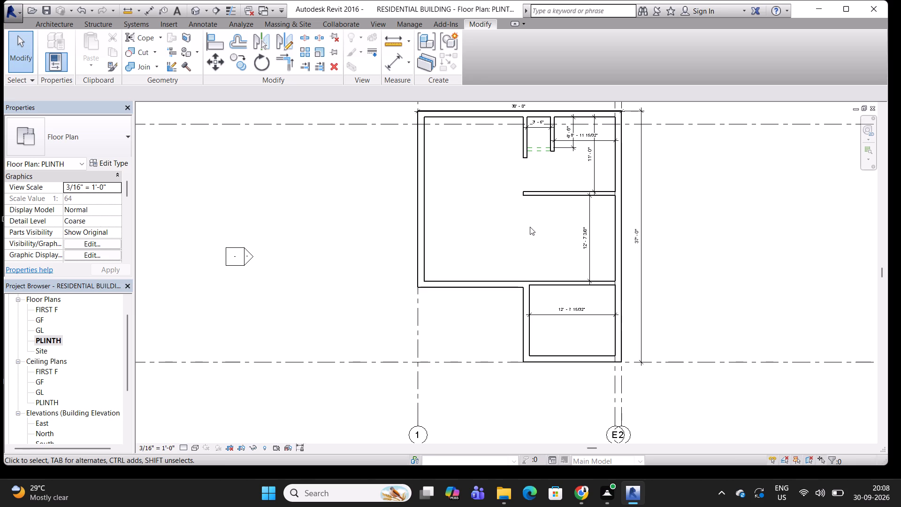
Add an aligned dimension for the corner room's inside length between its upper and lower walls.
click(389, 66)
click(571, 287)
click(573, 353)
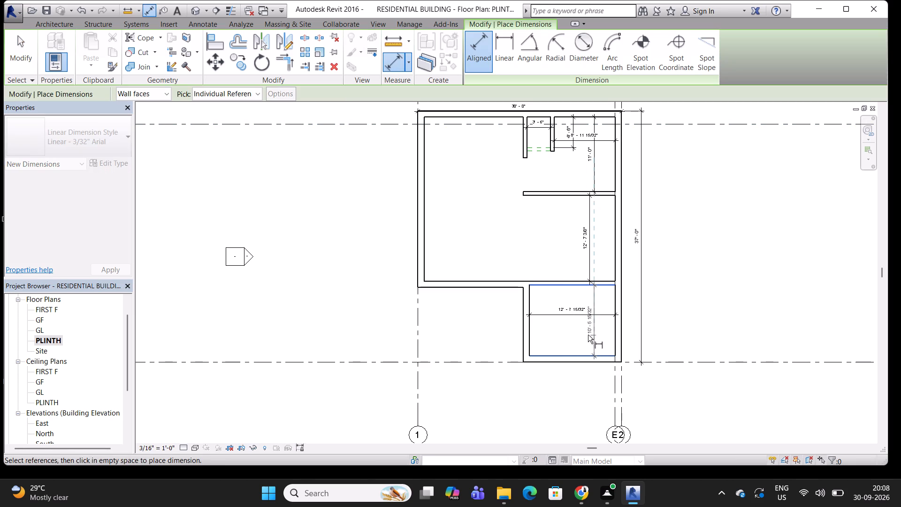
click(596, 331)
middle_drag(611, 280, 587, 360)
middle_drag(580, 232, 557, 213)
key(Escape)
key(Escape)
Move the horizontal 4.5" partition between the two upper rooms 1' towards the top outer wall.
scroll(554, 207, up, 2)
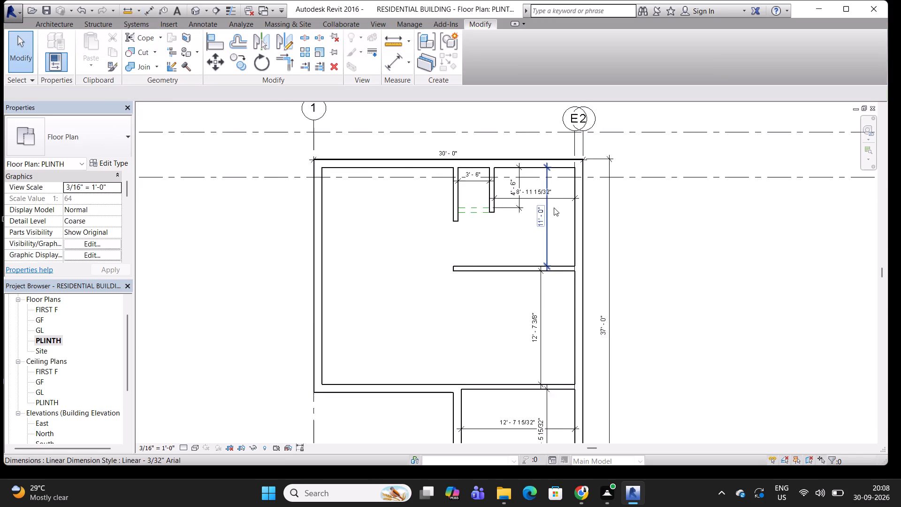
scroll(554, 207, up, 1)
click(509, 280)
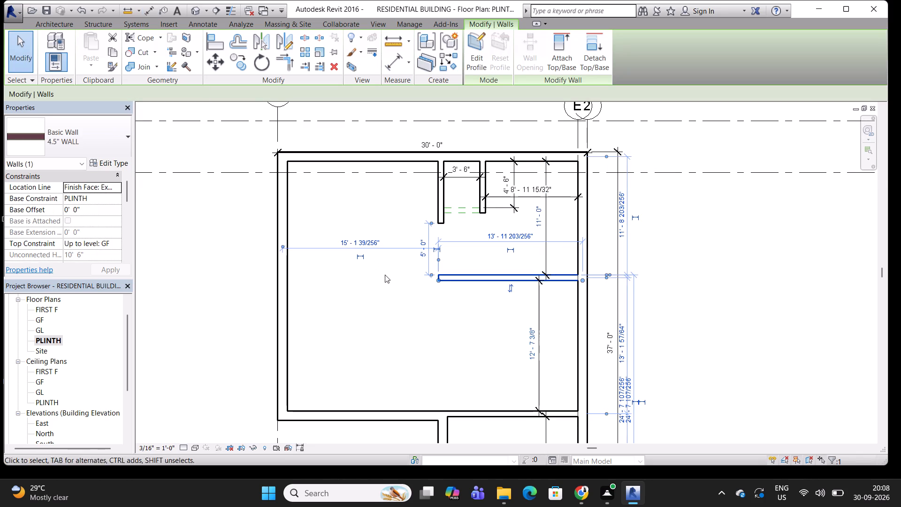
click(220, 62)
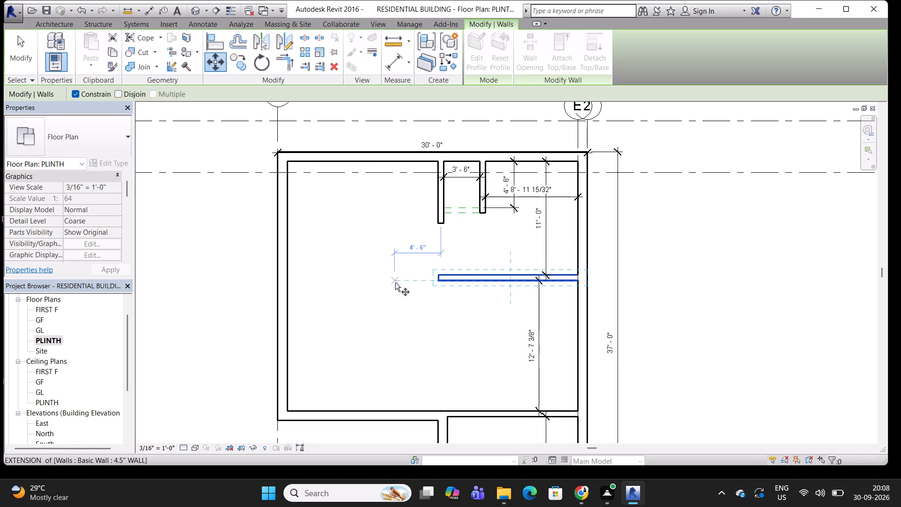
click(396, 289)
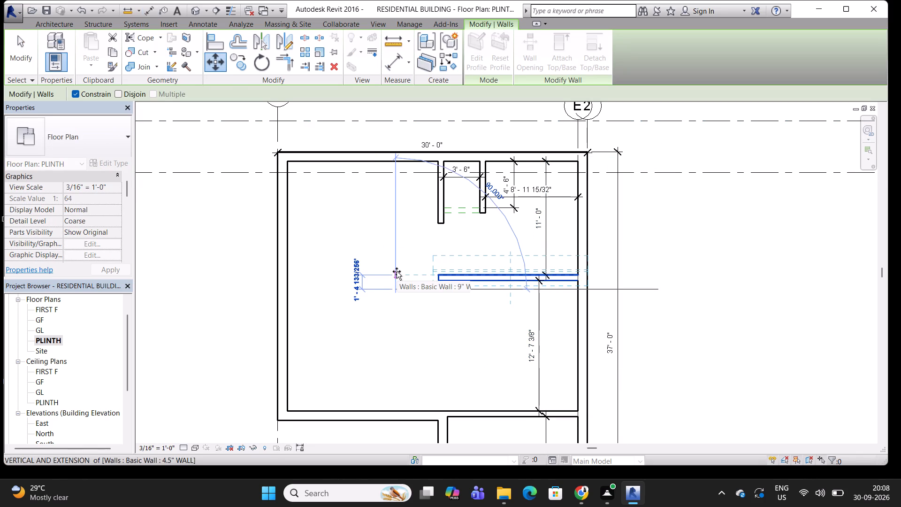
text(1')
key(Return)
middle_drag(497, 260, 485, 258)
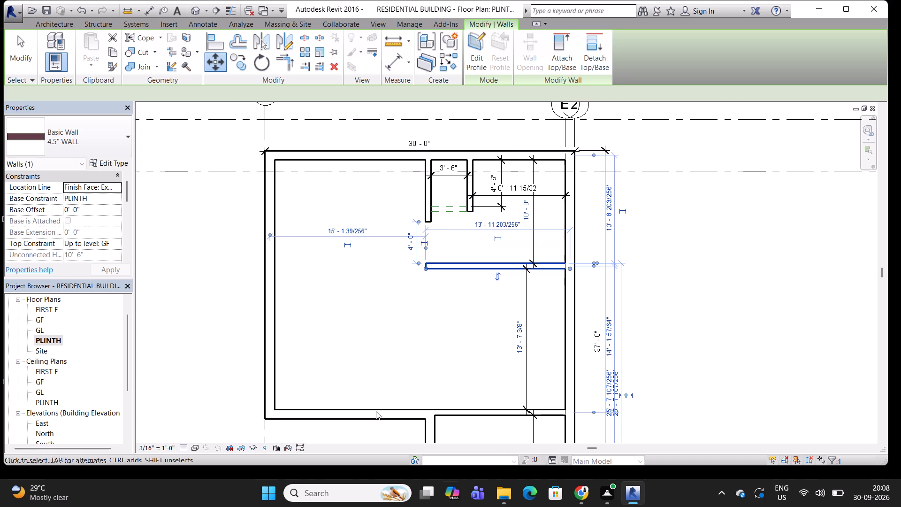
middle_drag(462, 261, 464, 205)
key(Escape)
key(Escape)
key(Escape)
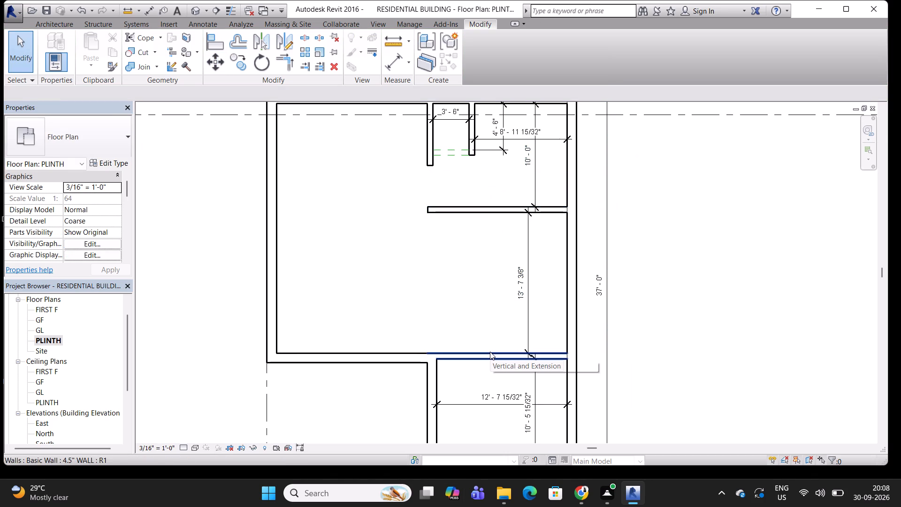
Copy the horizontal 4.5" wall between the corner room and the room above it 4.5' towards the upper rooms.
middle_drag(490, 352, 481, 277)
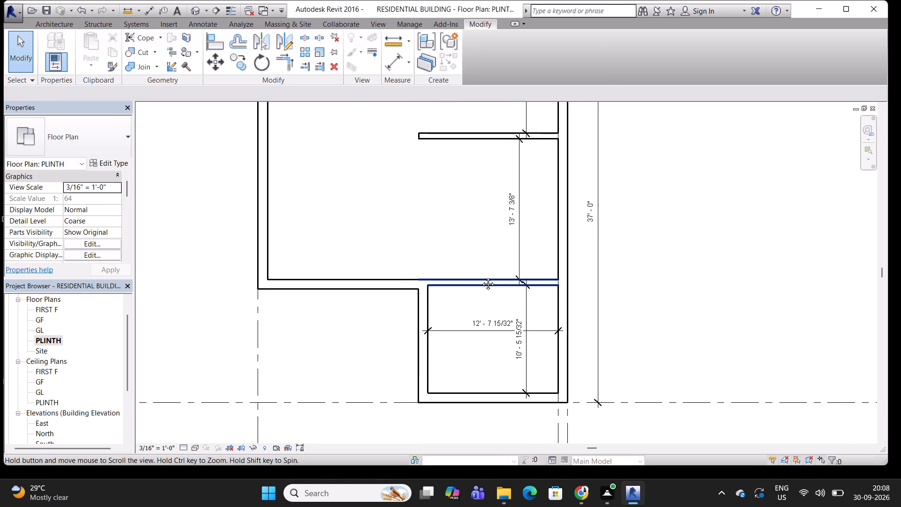
middle_drag(481, 277, 494, 247)
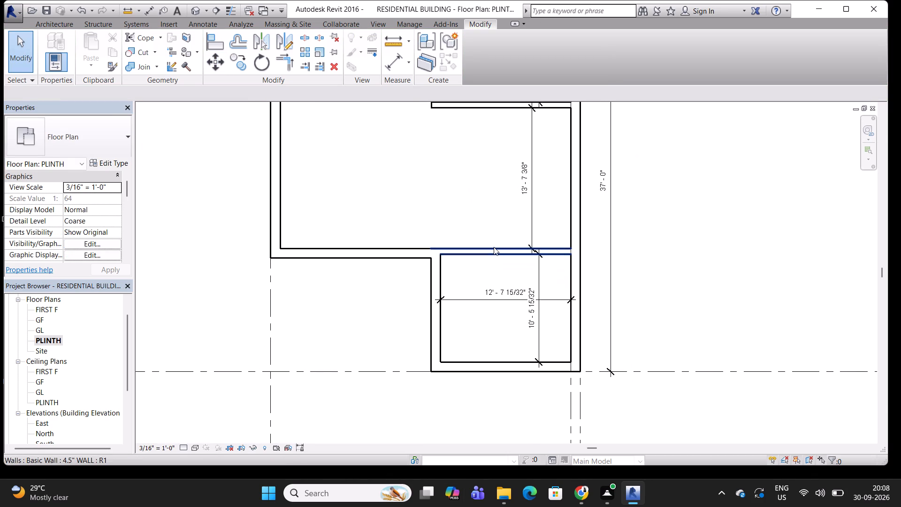
scroll(494, 247, down, 1)
click(496, 352)
scroll(524, 299, down, 2)
middle_drag(531, 286, 527, 302)
middle_drag(496, 278, 503, 307)
key(Escape)
click(497, 305)
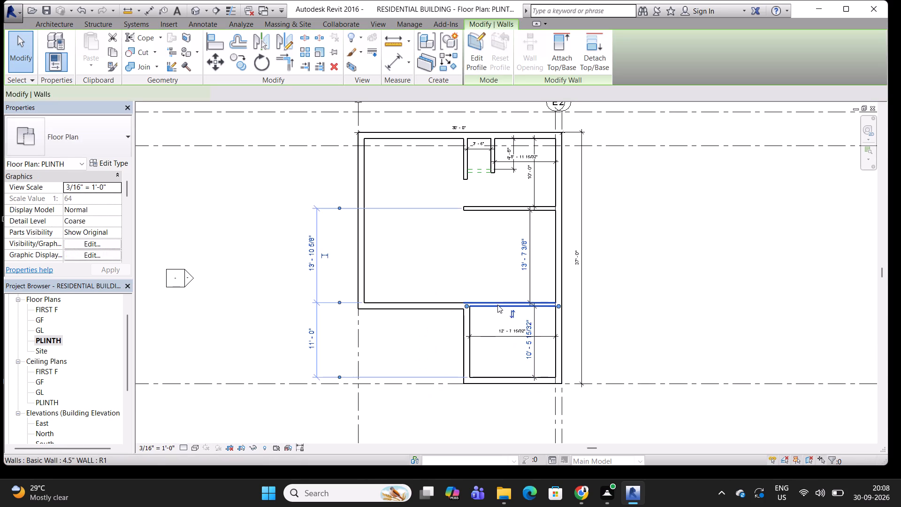
text(CO)
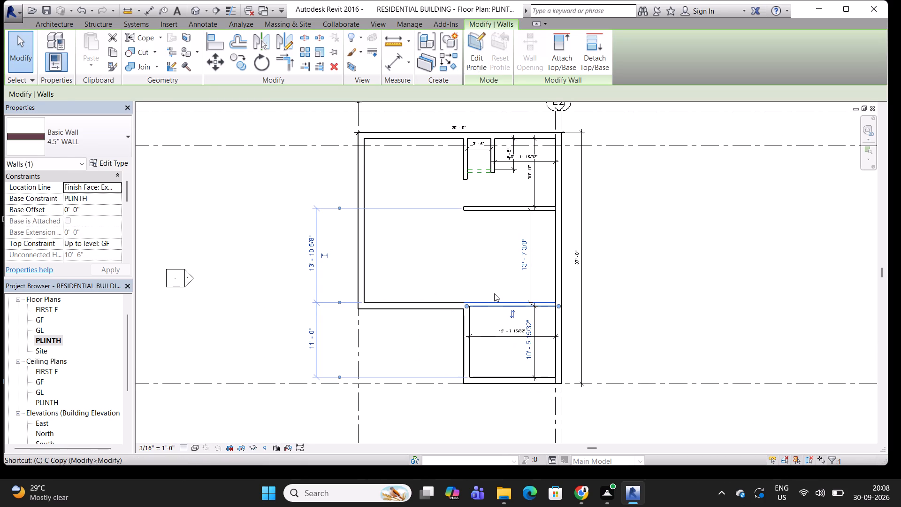
key(space)
scroll(484, 300, up, 3)
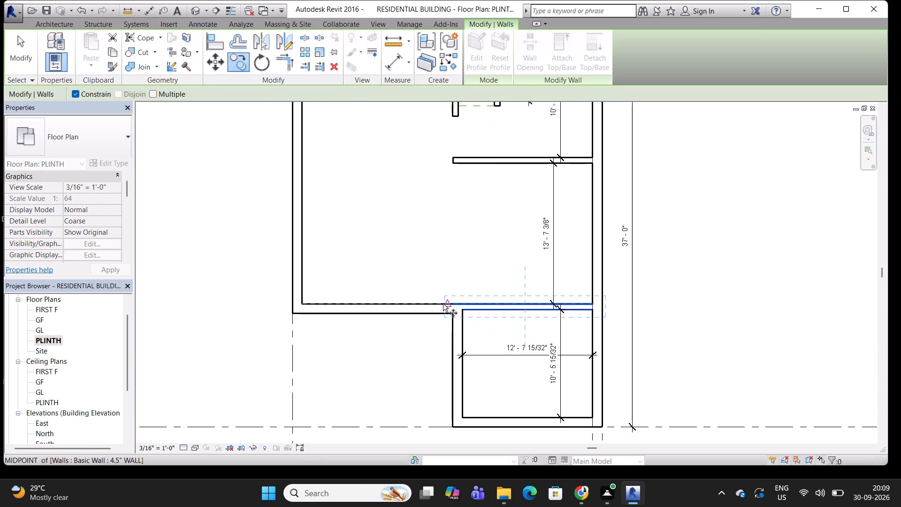
click(442, 288)
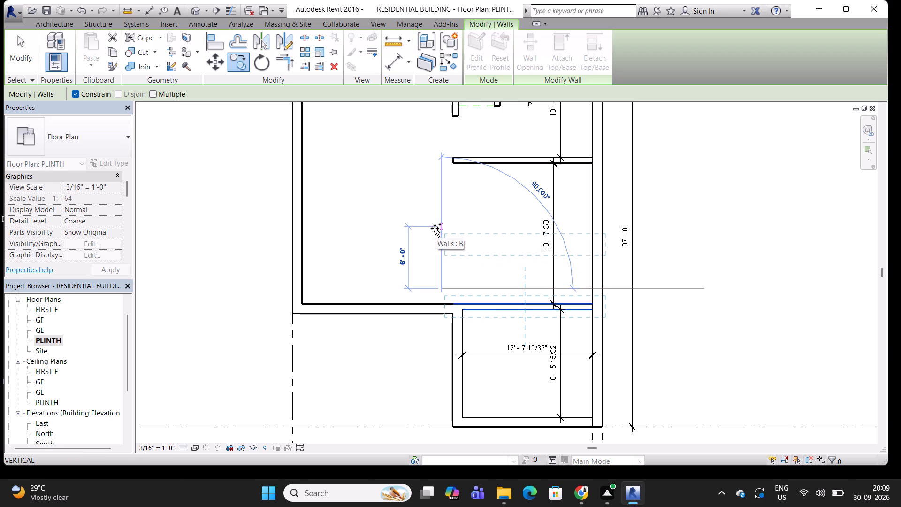
text(4.5')
key(Return)
middle_drag(516, 246, 493, 244)
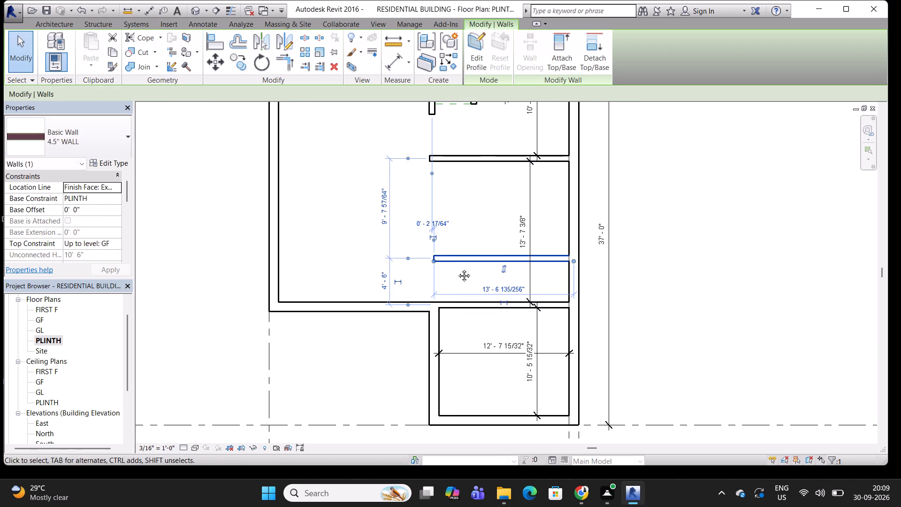
middle_drag(457, 269, 479, 246)
middle_drag(570, 241, 529, 254)
key(Escape)
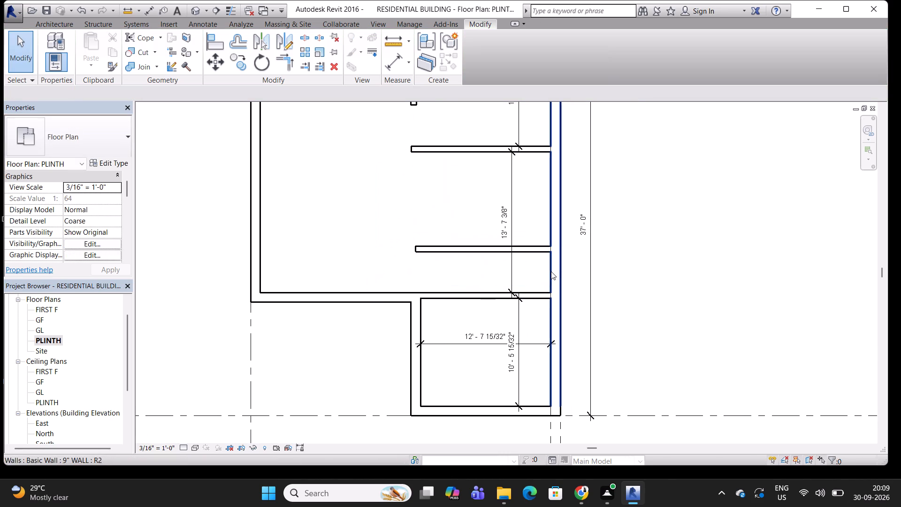
key(Escape)
key(Escape)
Delete vertical grid E beside grid 2.
middle_drag(551, 271, 558, 274)
scroll(568, 231, up, 9)
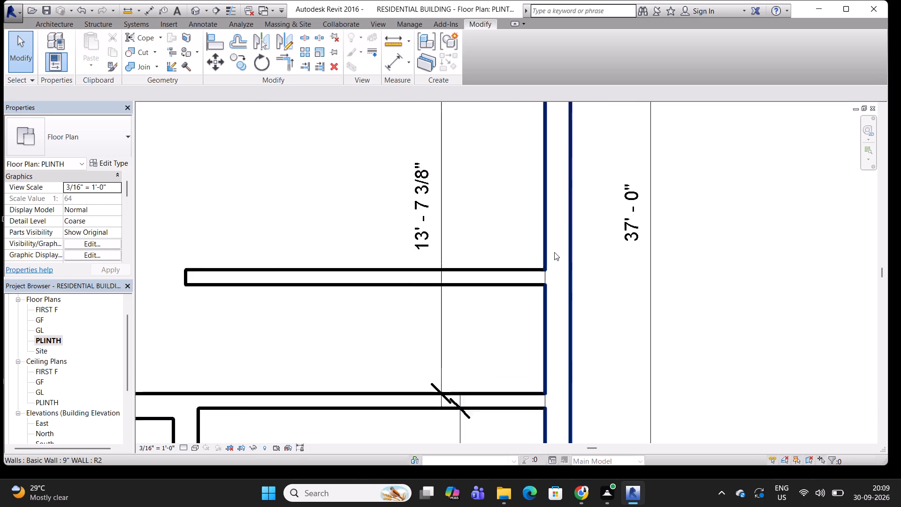
scroll(558, 250, down, 15)
scroll(565, 341, up, 6)
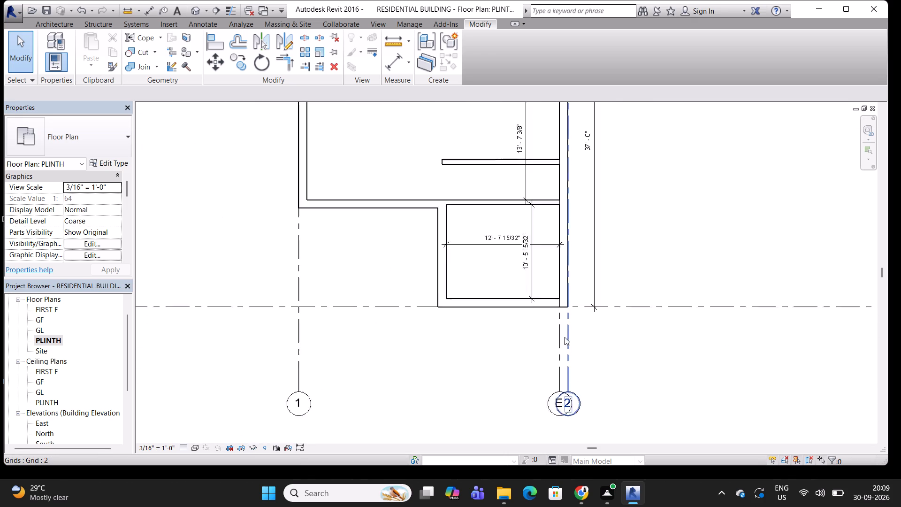
scroll(565, 337, up, 1)
click(560, 332)
key(Delete)
Add an aligned dimension between the facing sides of the horizontal partition below the top room and the newly copied 4.5" wall.
middle_drag(557, 248, 557, 360)
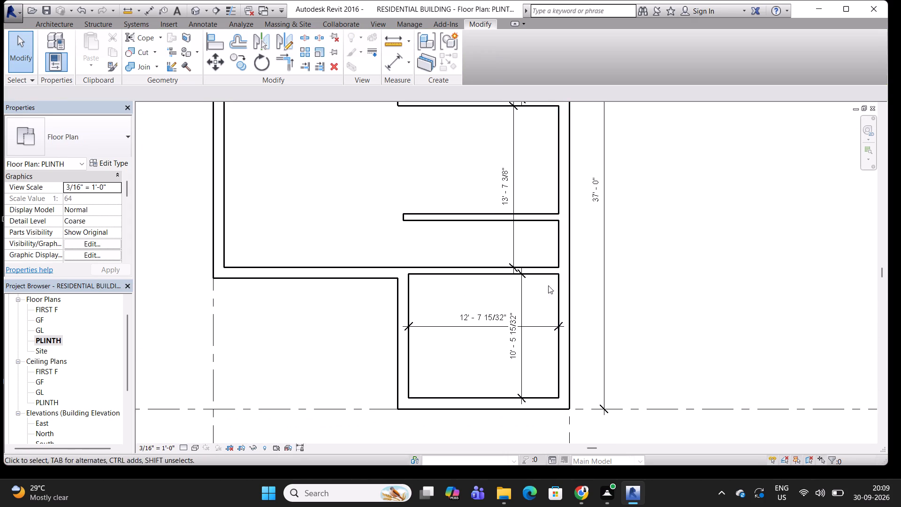
middle_drag(552, 279, 588, 333)
middle_drag(594, 288, 602, 294)
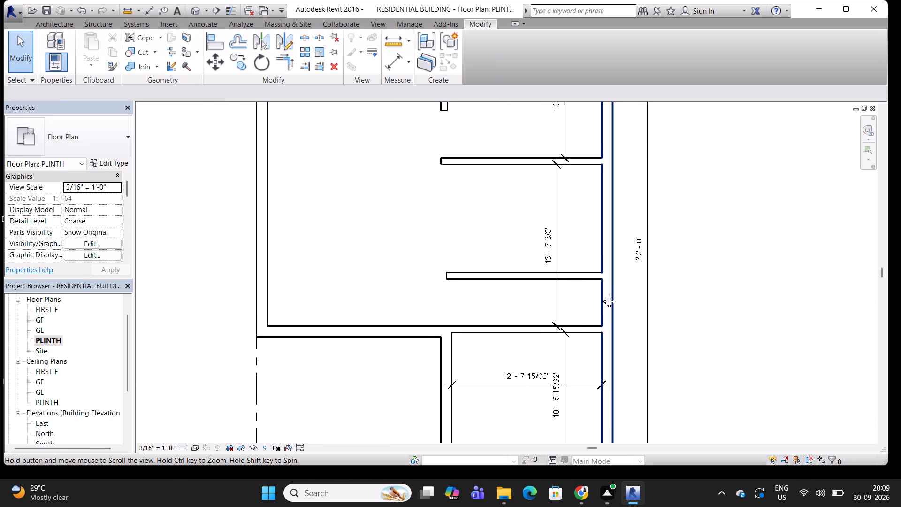
middle_drag(602, 294, 603, 295)
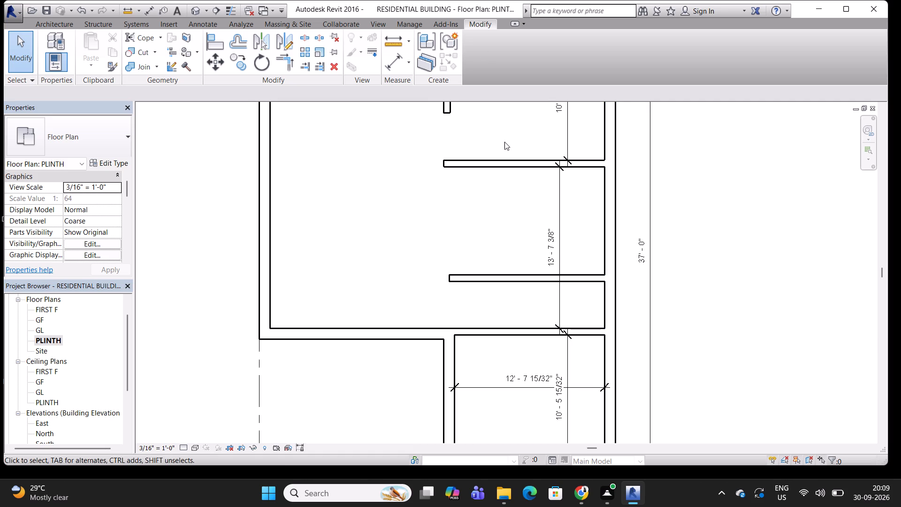
middle_drag(506, 142, 492, 138)
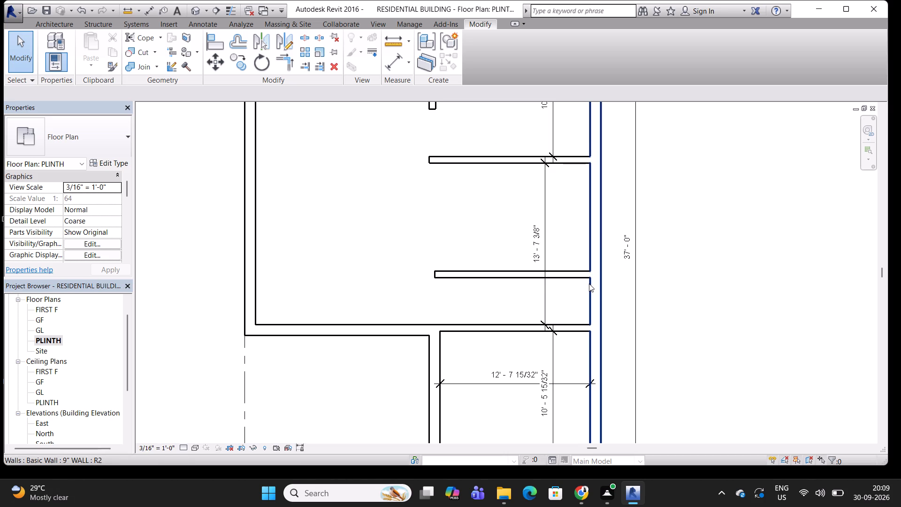
click(401, 67)
click(500, 161)
click(503, 270)
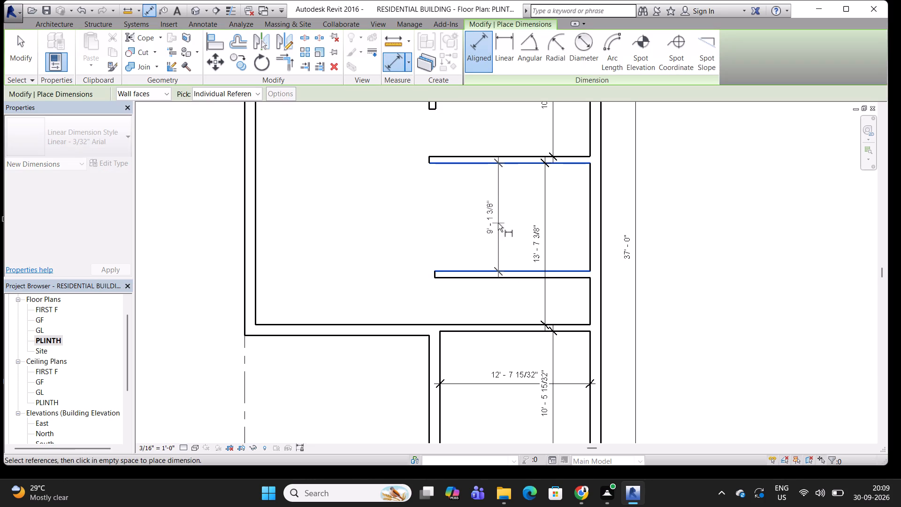
click(497, 223)
Add an aligned dimension from the inner face of the outer wall on grid 1 to the corner room's side wall, placed below the horizontal outer wall.
scroll(771, 190, down, 2)
middle_drag(513, 211, 478, 212)
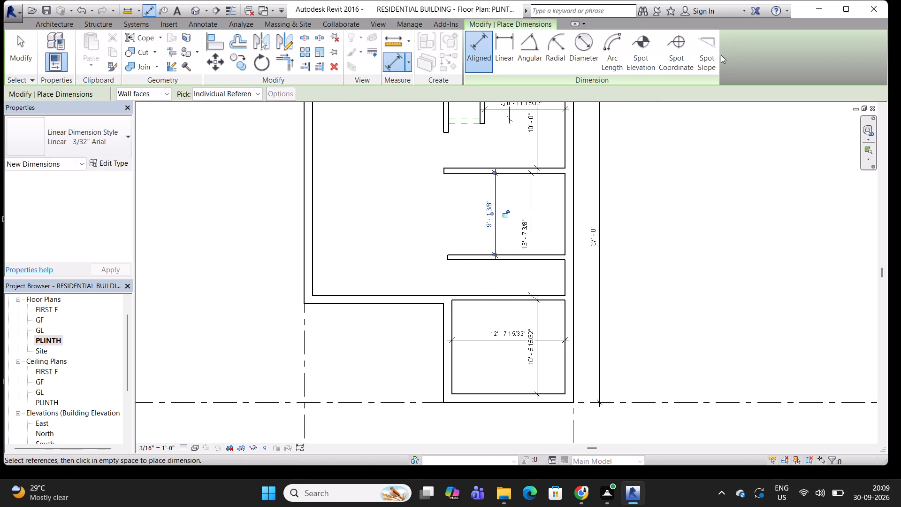
middle_drag(523, 301, 596, 281)
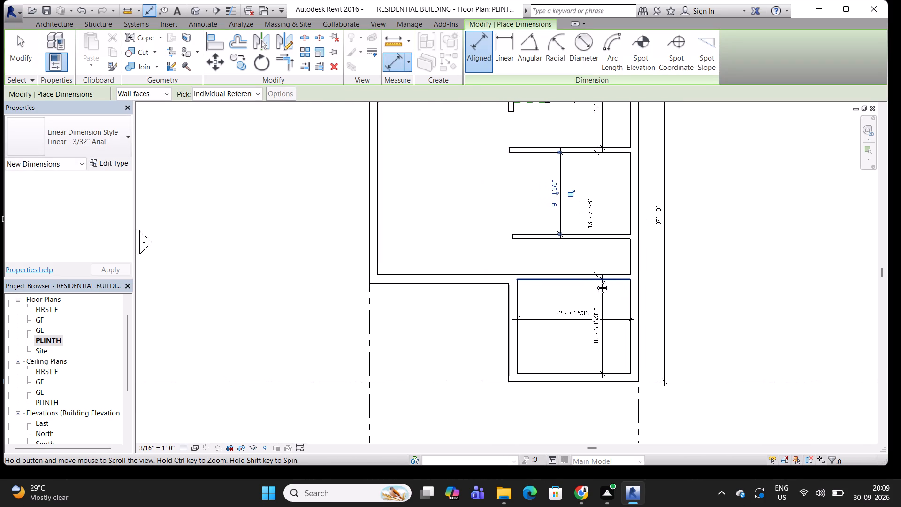
middle_drag(596, 281, 608, 255)
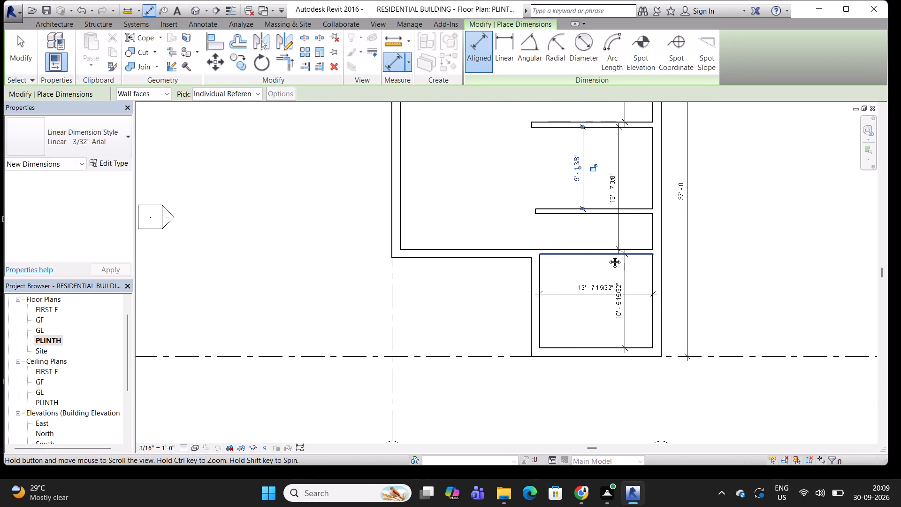
middle_drag(608, 255, 604, 275)
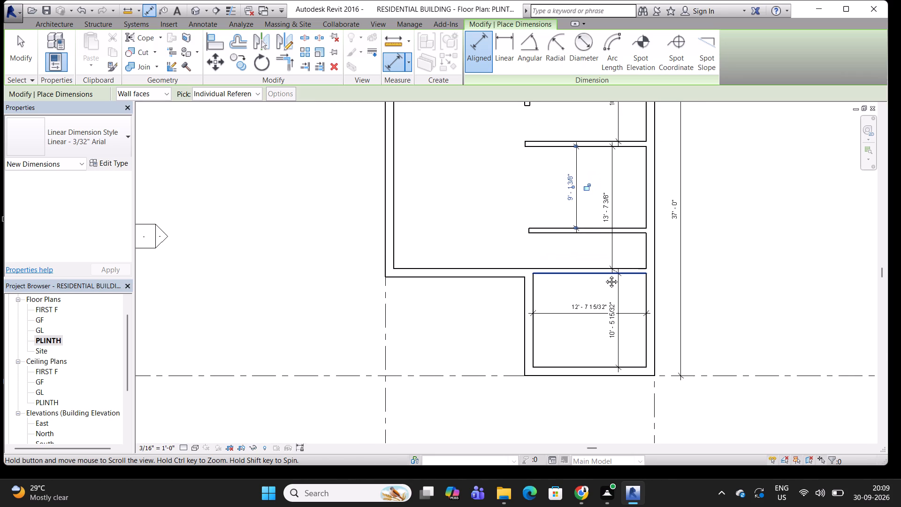
middle_drag(604, 275, 607, 273)
middle_drag(617, 265, 607, 297)
middle_drag(609, 240, 600, 330)
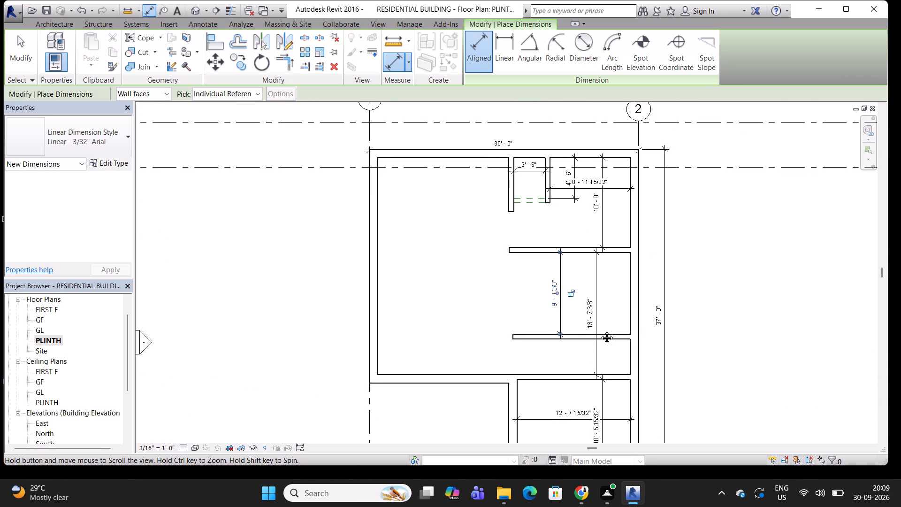
middle_drag(600, 330, 597, 342)
scroll(583, 260, down, 2)
middle_drag(582, 249, 549, 223)
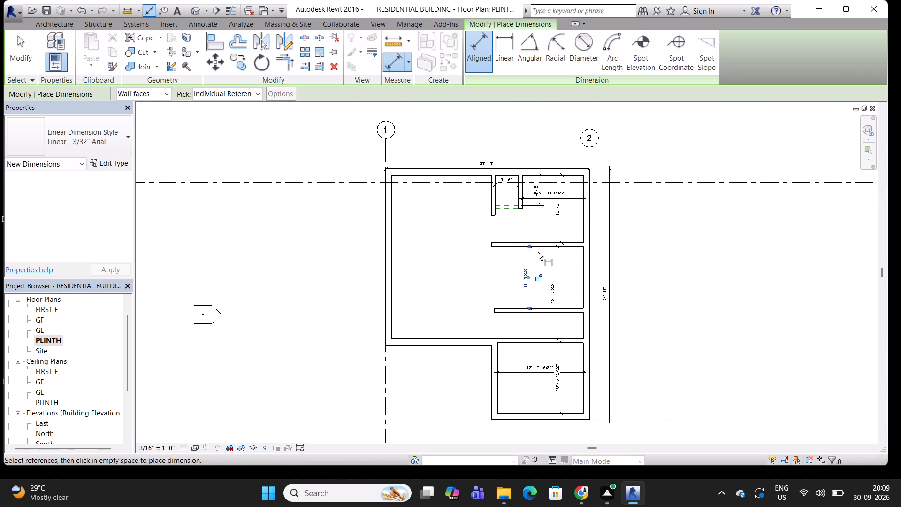
middle_drag(538, 252, 539, 161)
middle_drag(502, 233, 593, 214)
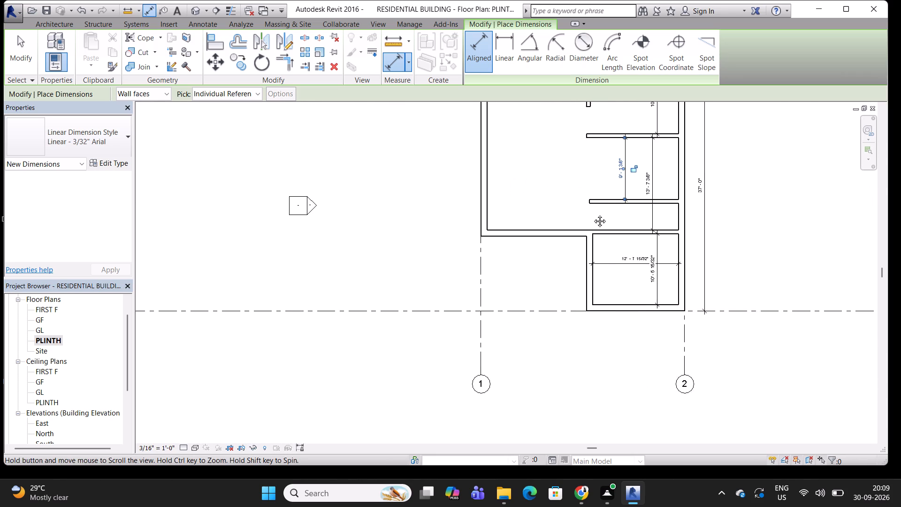
middle_drag(593, 214, 583, 213)
middle_drag(559, 253, 558, 223)
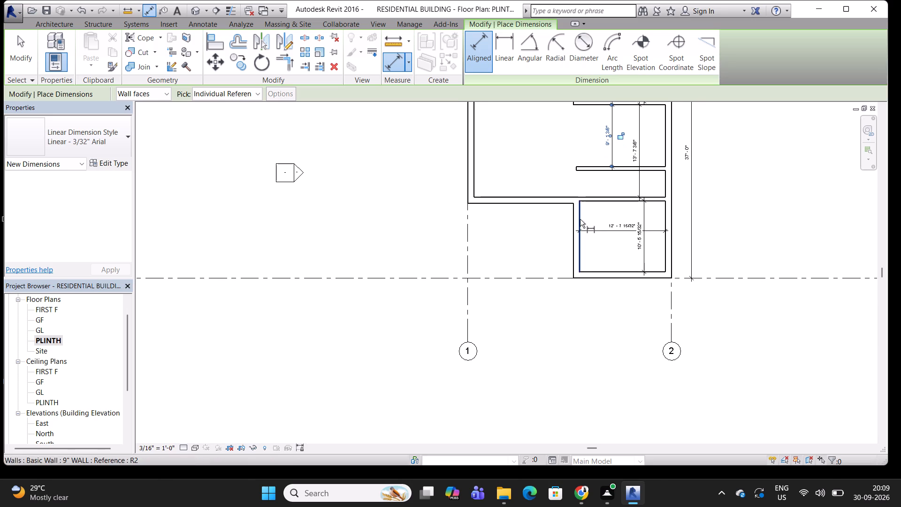
middle_drag(579, 218, 568, 215)
middle_drag(564, 212, 557, 211)
middle_drag(557, 211, 589, 217)
scroll(582, 217, up, 3)
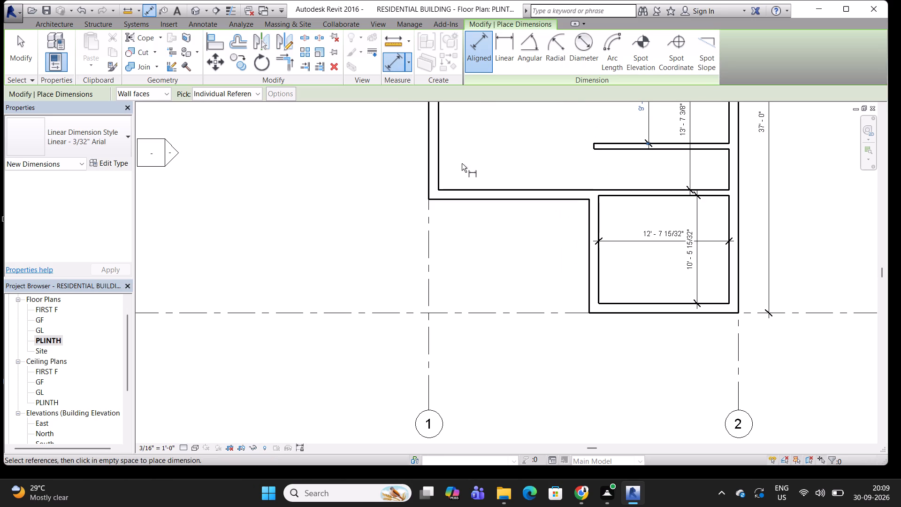
click(440, 164)
click(587, 224)
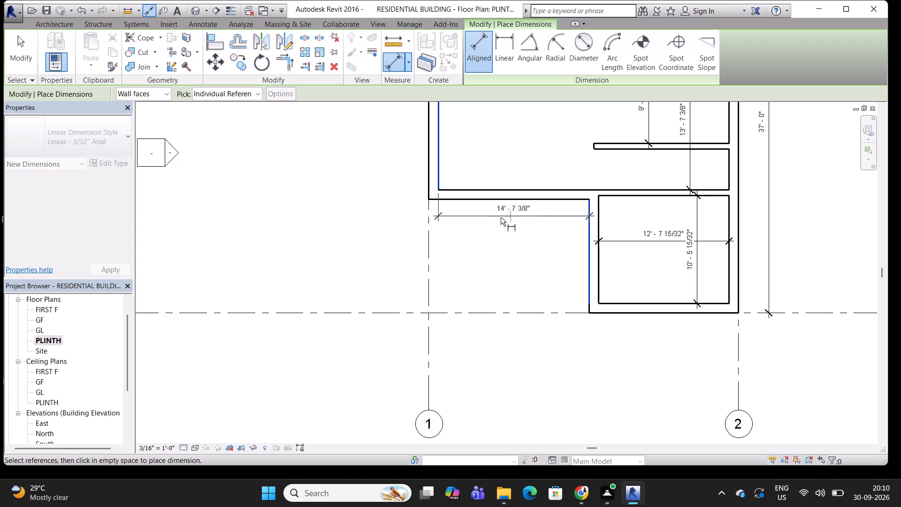
click(493, 222)
middle_drag(574, 277, 581, 255)
key(Escape)
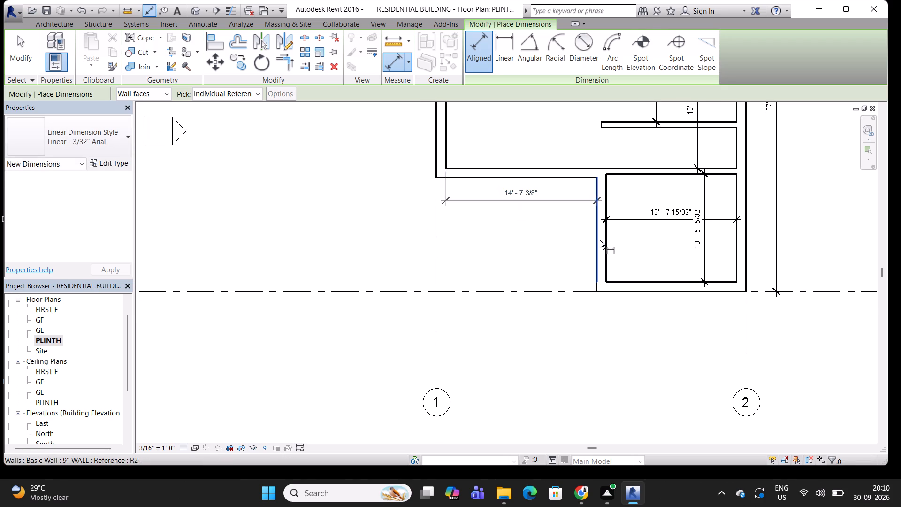
key(Escape)
Copy the corner room's vertical 9" side wall 4.5' horizontally towards grid 1.
scroll(604, 238, down, 1)
middle_drag(605, 237, 555, 269)
scroll(581, 248, down, 1)
click(554, 271)
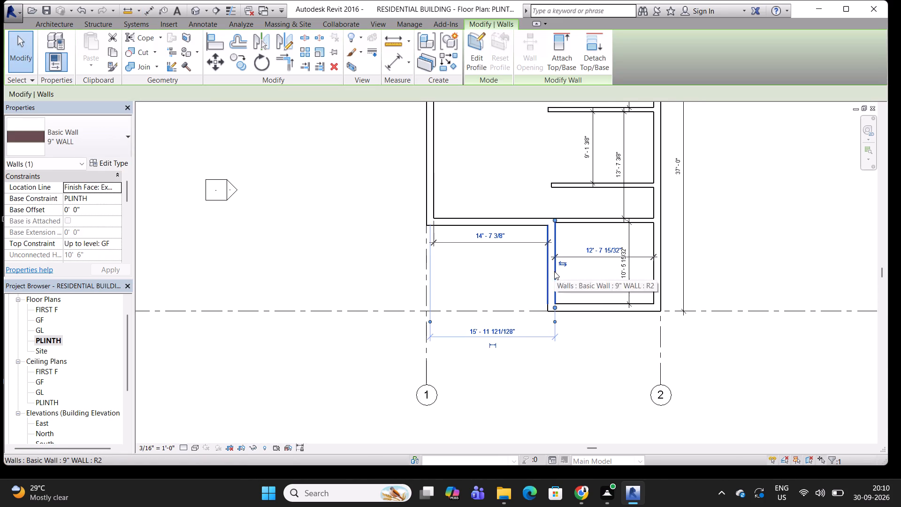
middle_drag(548, 264, 564, 264)
text(CO)
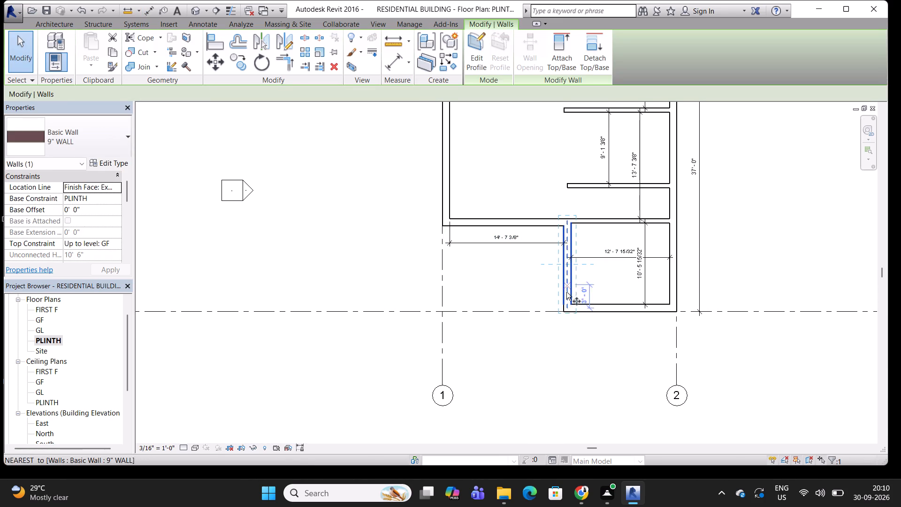
click(565, 337)
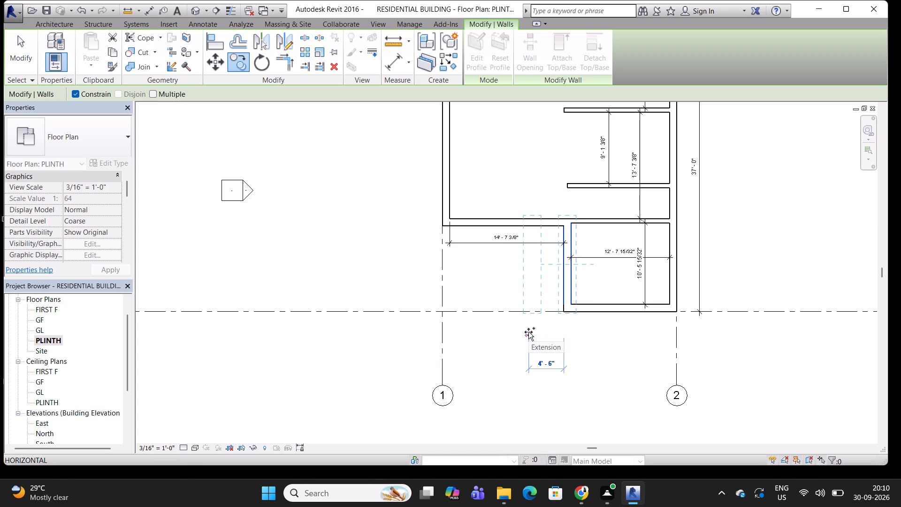
text(4.5')
key(Return)
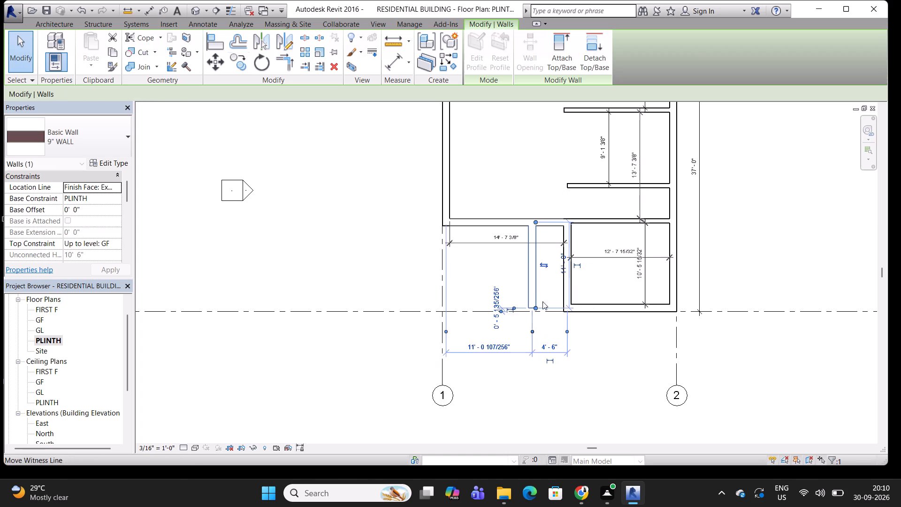
middle_drag(557, 258, 525, 250)
scroll(534, 298, up, 5)
key(Escape)
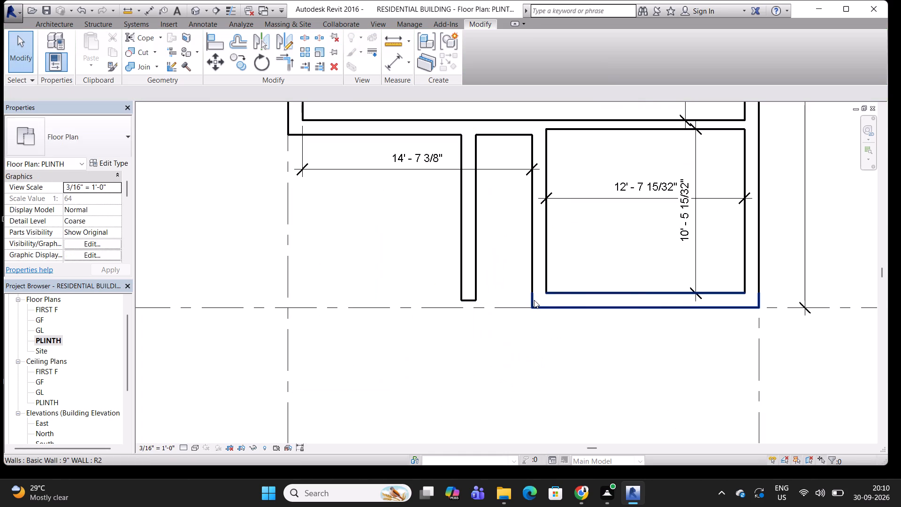
Trim/extend the copied vertical 9" wall and the corner room's bottom outer wall to meet at a corner.
click(534, 300)
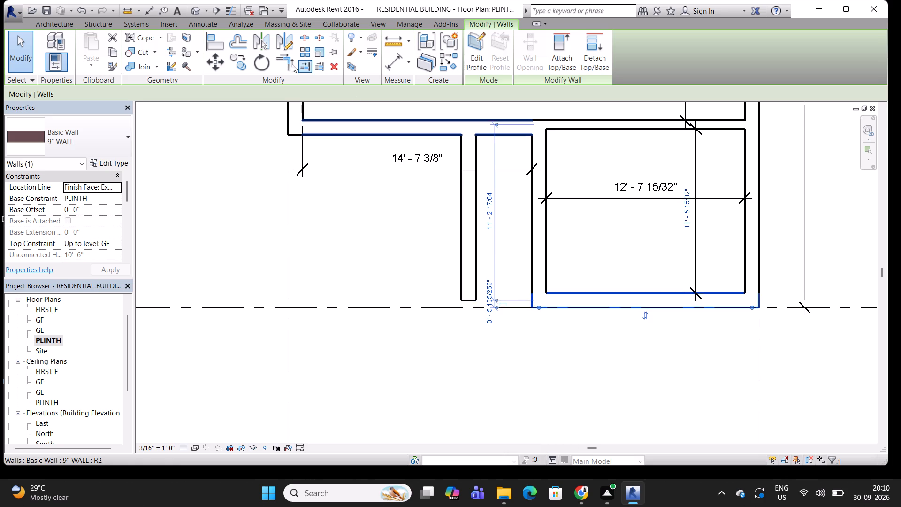
key(Escape)
click(281, 64)
click(462, 247)
click(550, 301)
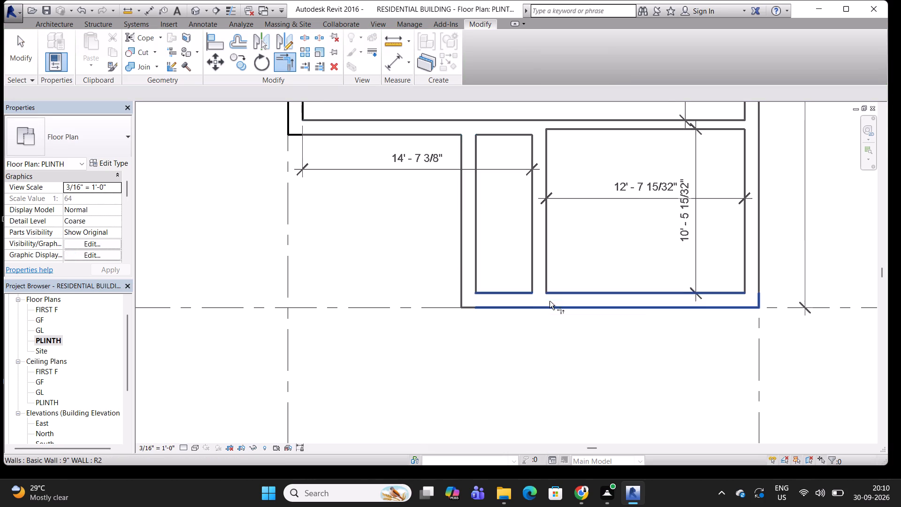
scroll(550, 277, down, 2)
middle_drag(555, 247, 540, 295)
key(Escape)
key(Escape)
key(Escape)
key(Escape)
key(Escape)
key(Escape)
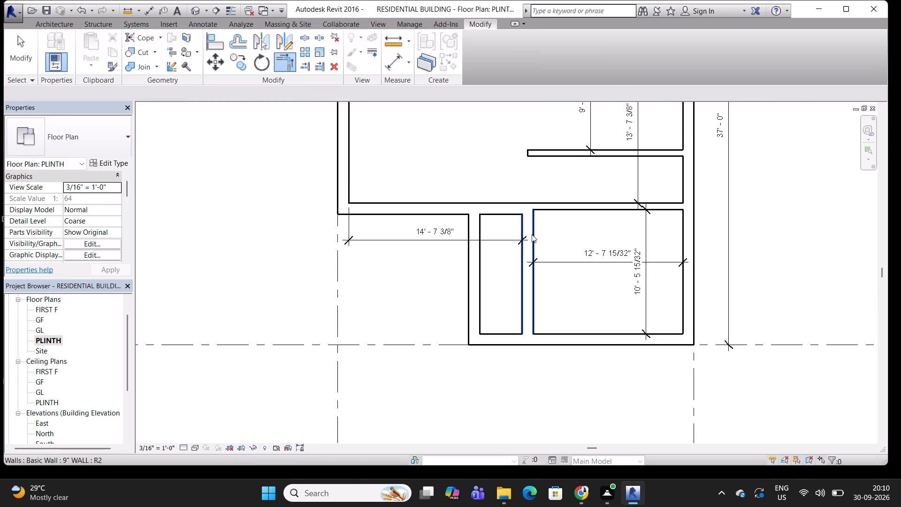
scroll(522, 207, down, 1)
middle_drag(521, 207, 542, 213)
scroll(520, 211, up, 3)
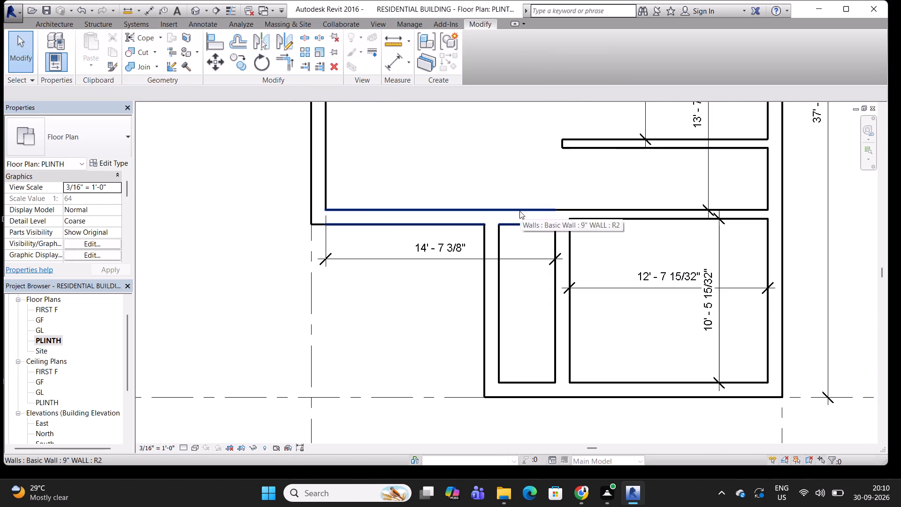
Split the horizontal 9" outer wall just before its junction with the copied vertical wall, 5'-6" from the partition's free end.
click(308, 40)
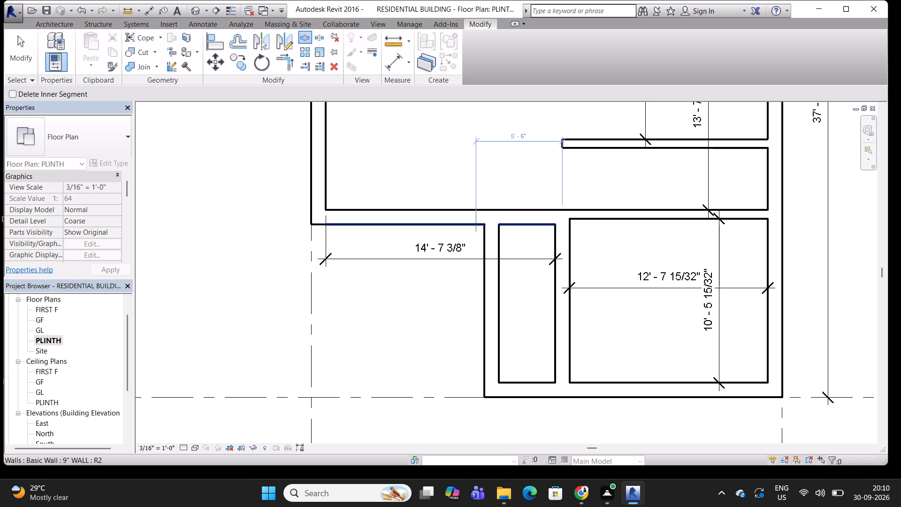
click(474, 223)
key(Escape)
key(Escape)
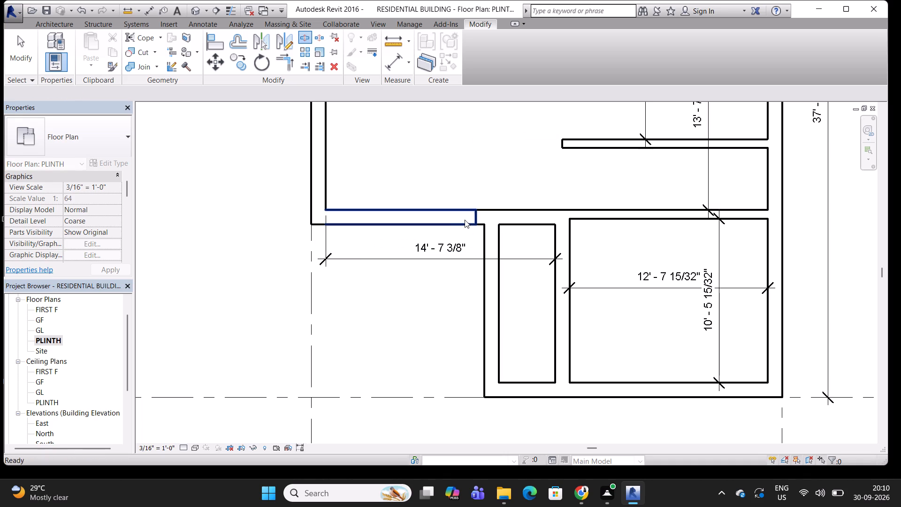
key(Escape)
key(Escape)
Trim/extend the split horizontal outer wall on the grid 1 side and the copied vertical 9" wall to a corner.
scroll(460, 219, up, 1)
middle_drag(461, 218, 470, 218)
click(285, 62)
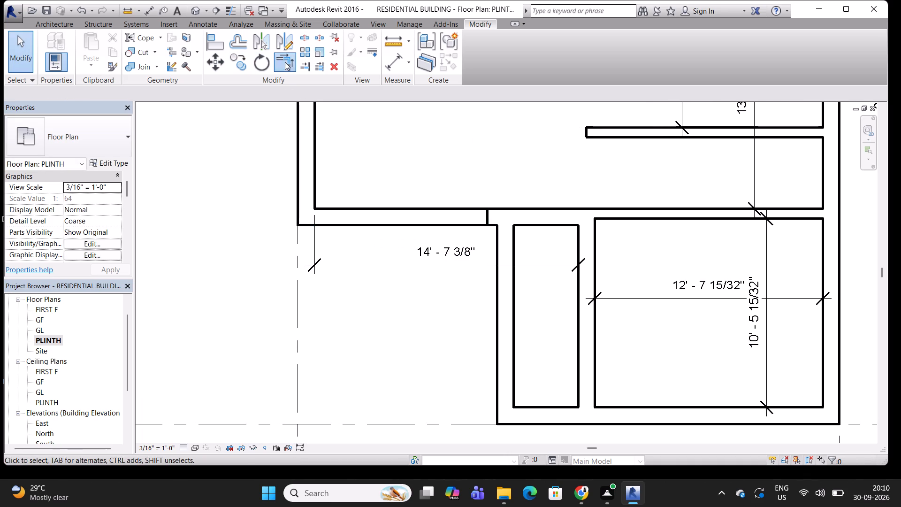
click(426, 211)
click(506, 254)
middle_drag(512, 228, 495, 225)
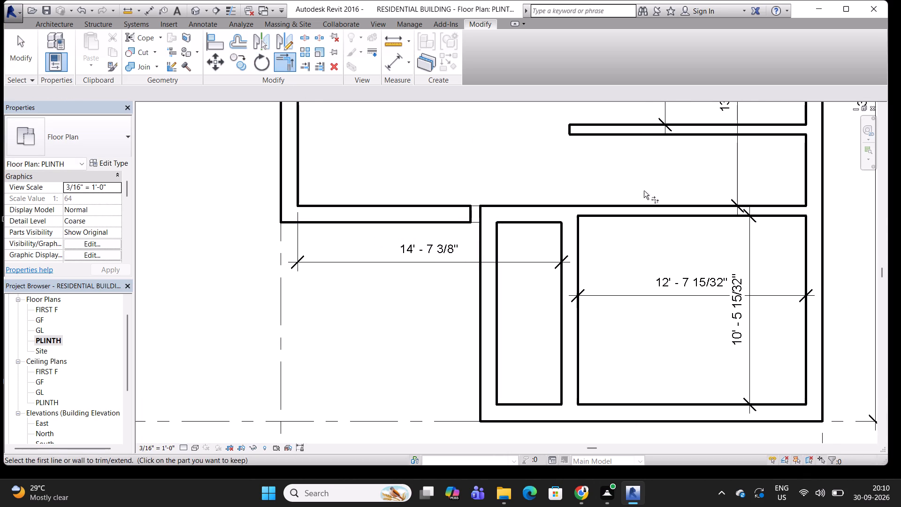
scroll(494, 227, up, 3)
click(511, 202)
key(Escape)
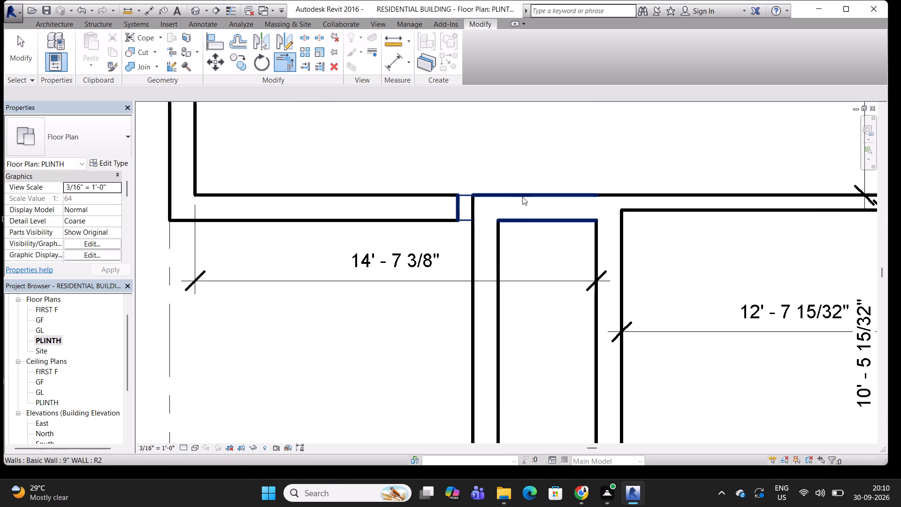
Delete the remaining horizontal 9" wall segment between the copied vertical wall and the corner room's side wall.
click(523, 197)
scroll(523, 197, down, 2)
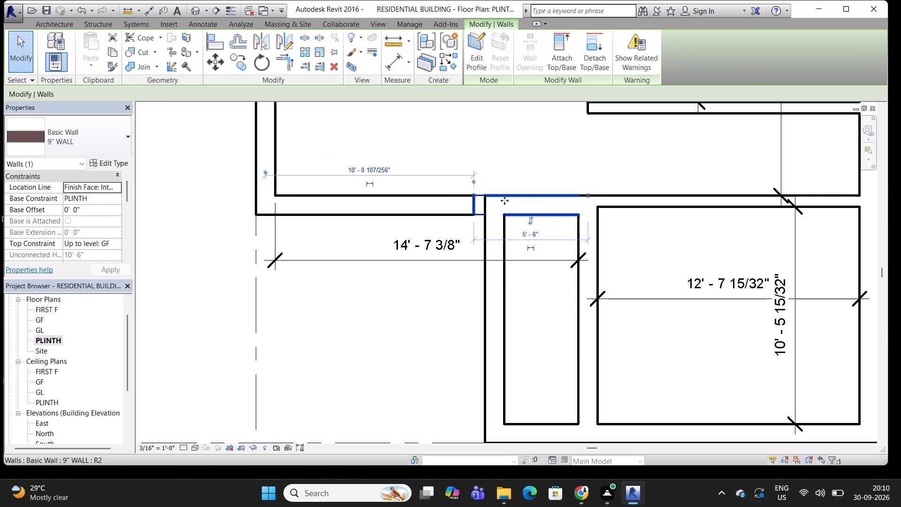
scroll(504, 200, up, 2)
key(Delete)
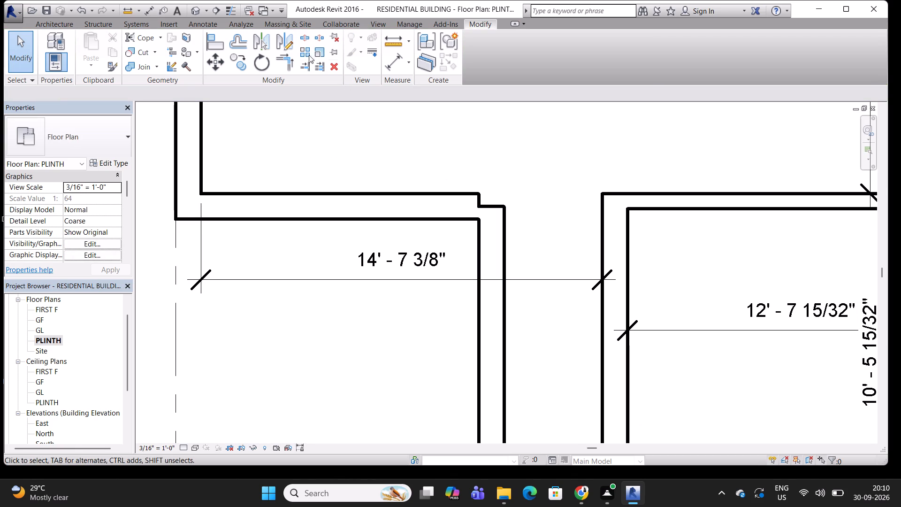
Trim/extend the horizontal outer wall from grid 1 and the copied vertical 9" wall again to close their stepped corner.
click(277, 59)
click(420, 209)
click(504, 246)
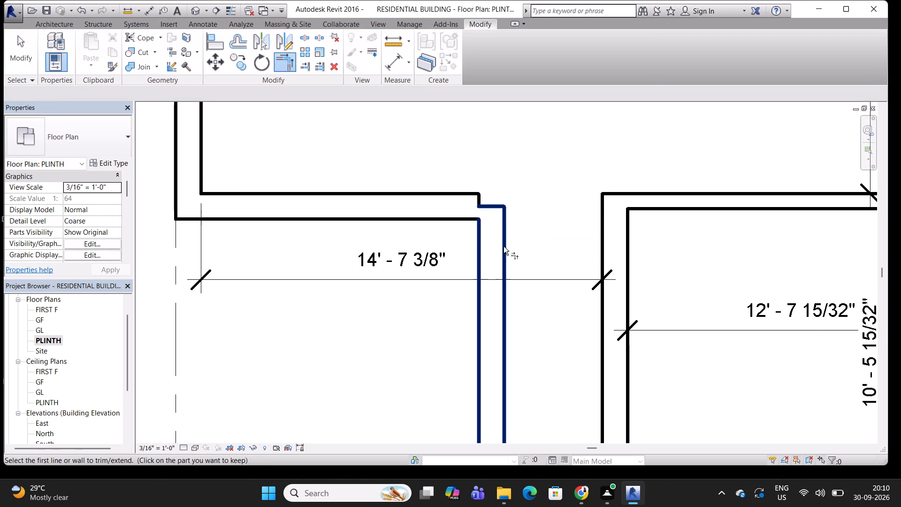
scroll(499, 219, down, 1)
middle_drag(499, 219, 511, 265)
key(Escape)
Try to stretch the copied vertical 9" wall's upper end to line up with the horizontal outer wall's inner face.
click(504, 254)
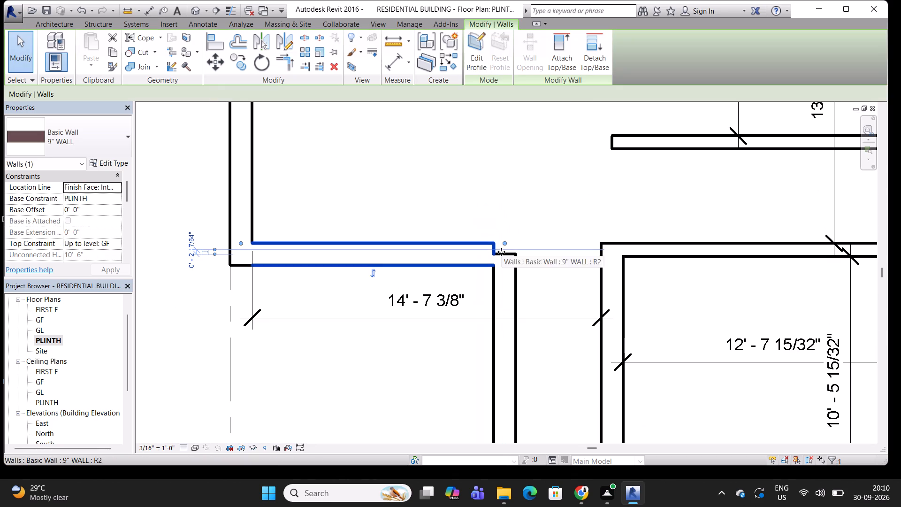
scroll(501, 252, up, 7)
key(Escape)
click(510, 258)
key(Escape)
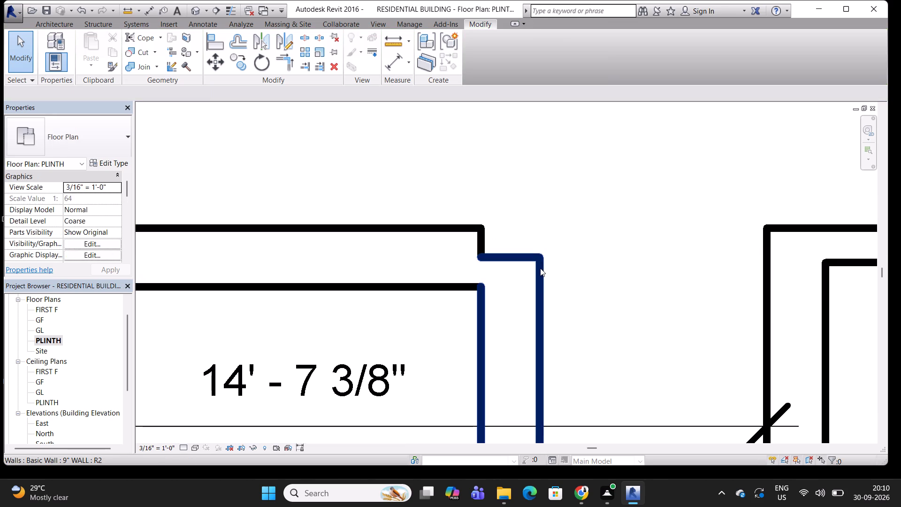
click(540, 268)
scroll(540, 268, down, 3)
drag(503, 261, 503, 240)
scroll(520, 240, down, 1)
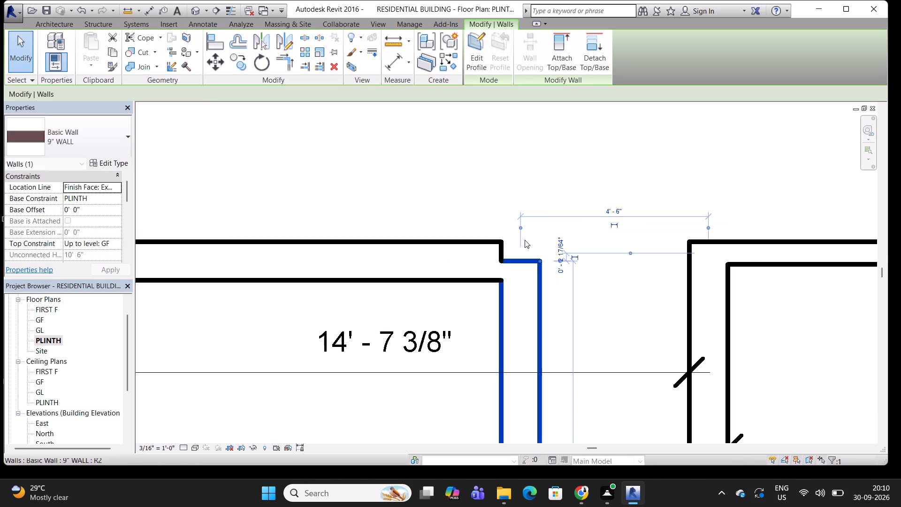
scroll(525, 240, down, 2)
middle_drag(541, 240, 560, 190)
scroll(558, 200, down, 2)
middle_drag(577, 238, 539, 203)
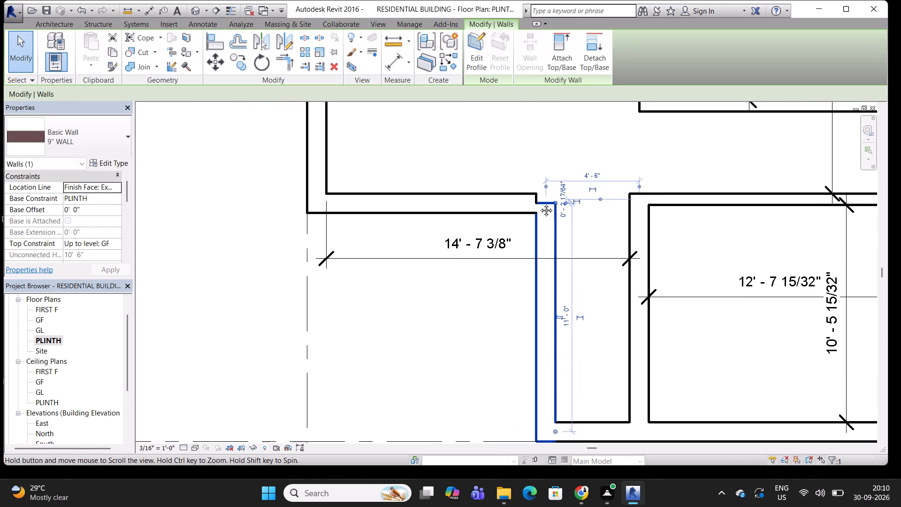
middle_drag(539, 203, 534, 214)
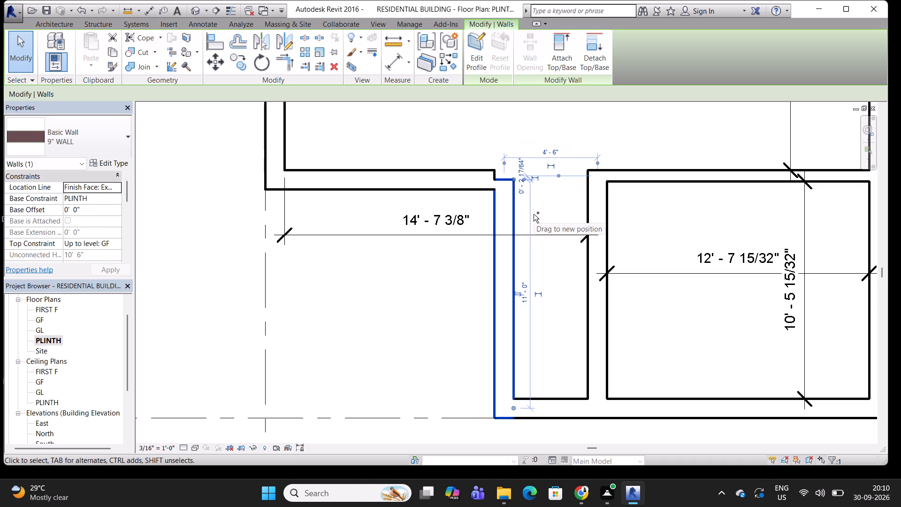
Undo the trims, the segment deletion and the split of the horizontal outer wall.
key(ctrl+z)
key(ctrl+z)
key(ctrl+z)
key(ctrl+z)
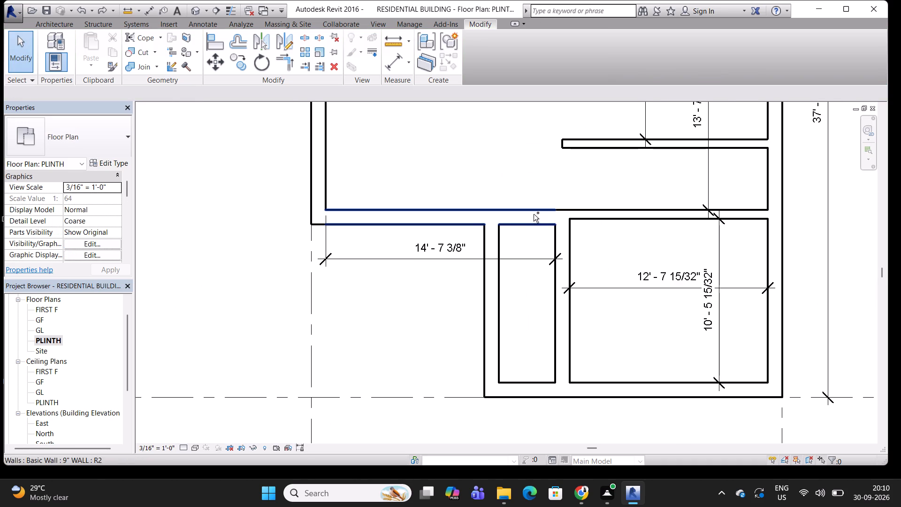
Split the horizontal 9" outer wall between the two vertical 9" walls, 2'-0" from the copied wall.
click(309, 39)
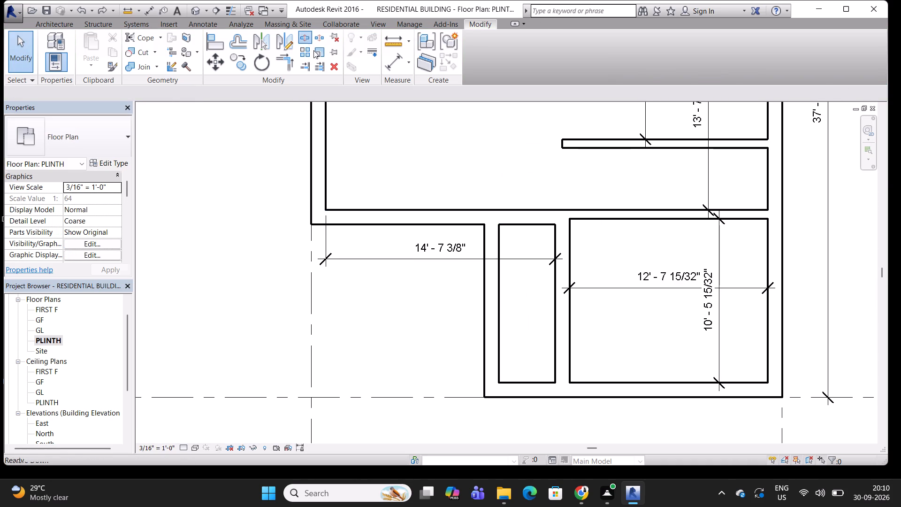
click(527, 225)
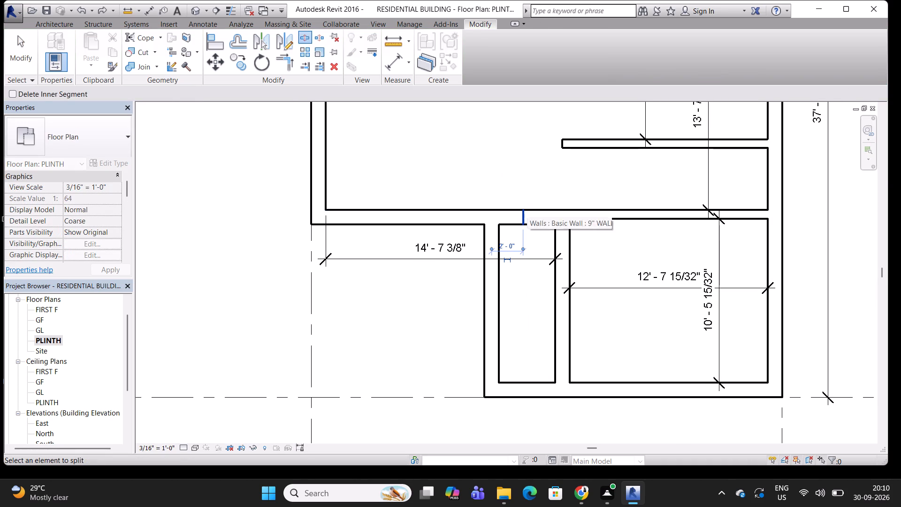
key(Escape)
key(Escape)
key(Escape)
key(Escape)
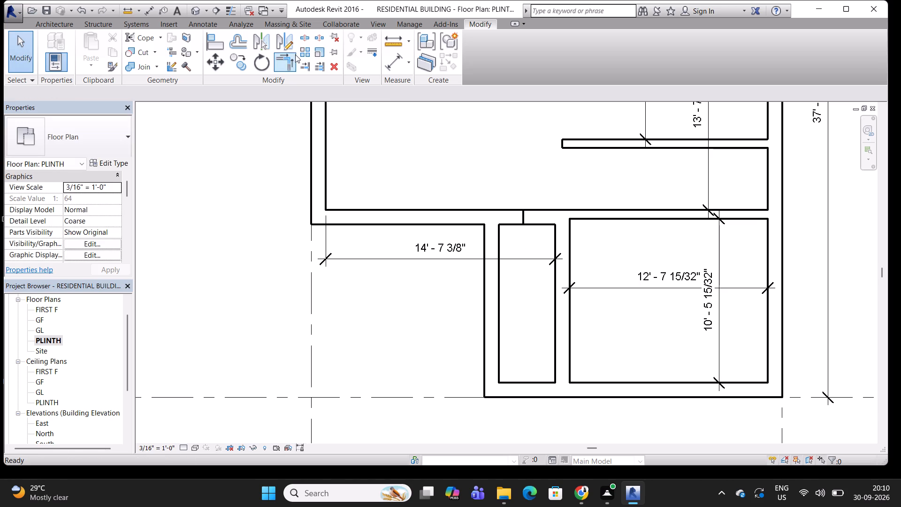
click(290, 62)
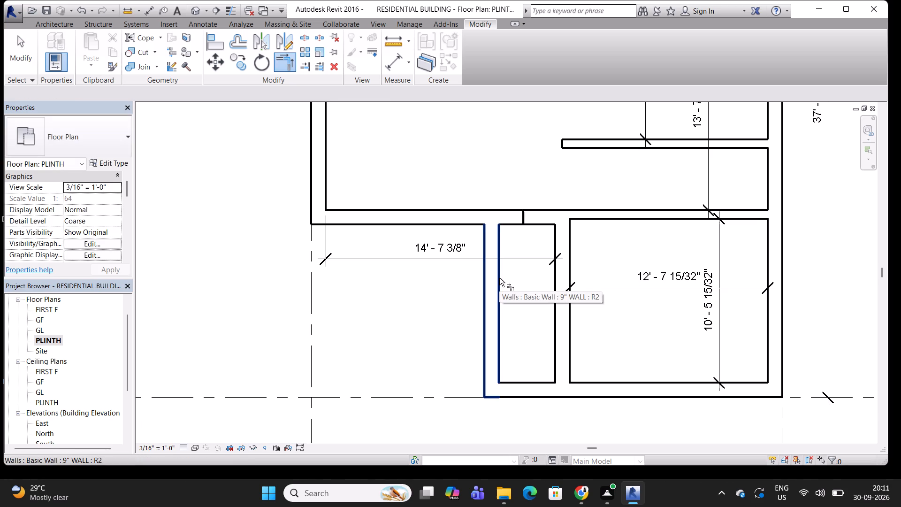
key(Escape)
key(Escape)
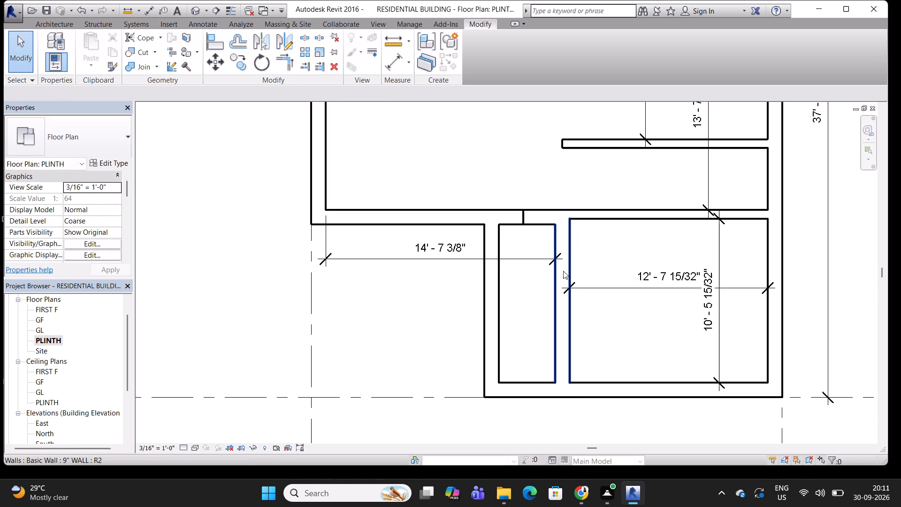
Change the partition between the narrow lower room and the 12' - 7 15/32" wide room to the 4.5" WALL type.
key(Escape)
click(571, 269)
scroll(570, 269, down, 1)
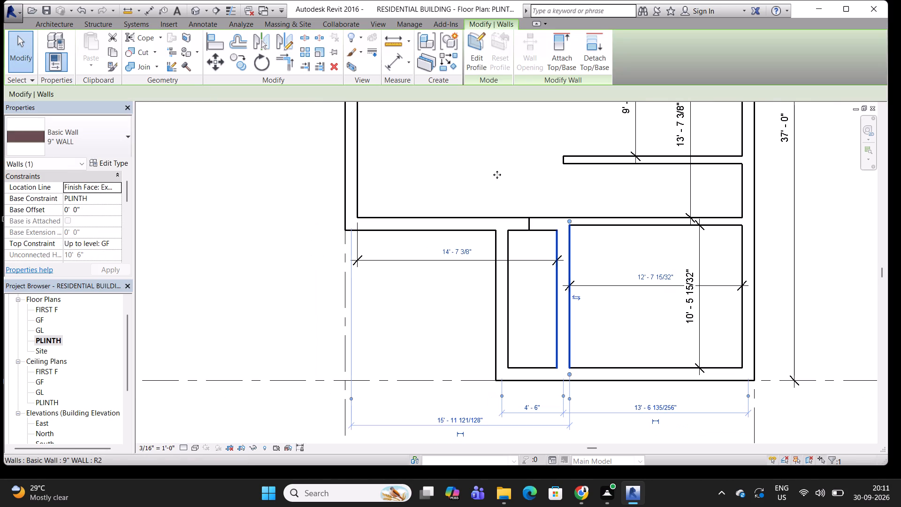
click(121, 132)
click(62, 195)
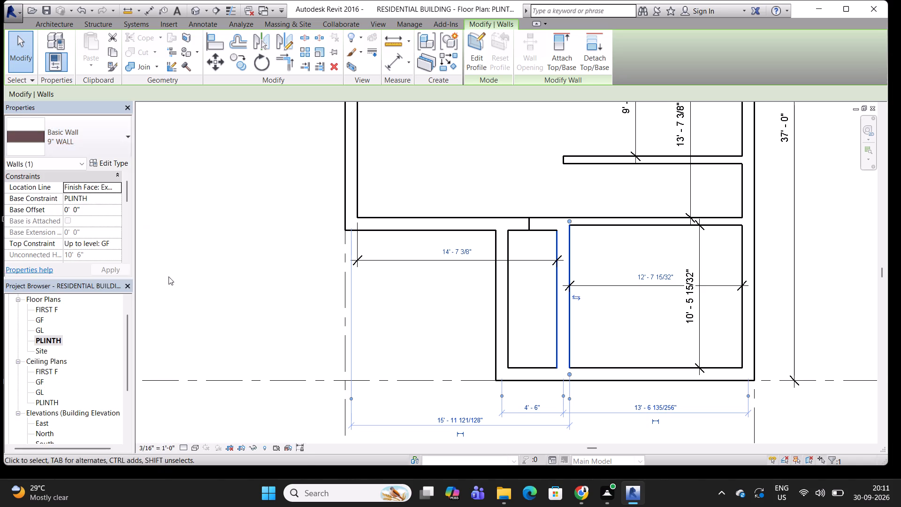
middle_drag(600, 254, 549, 241)
key(Escape)
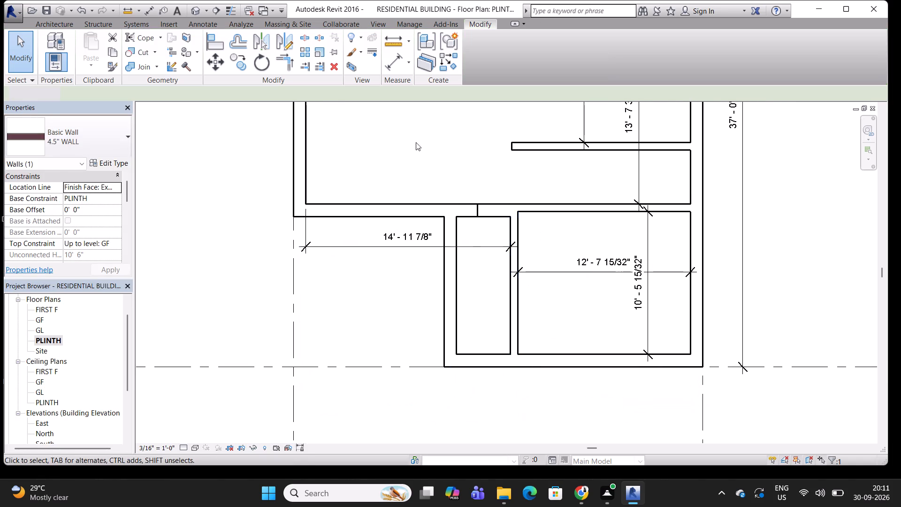
Set the narrow room's clear width to 4.5' by moving its outer 9" wall, measured between inner wall faces.
scroll(468, 234, down, 1)
middle_drag(472, 234, 483, 235)
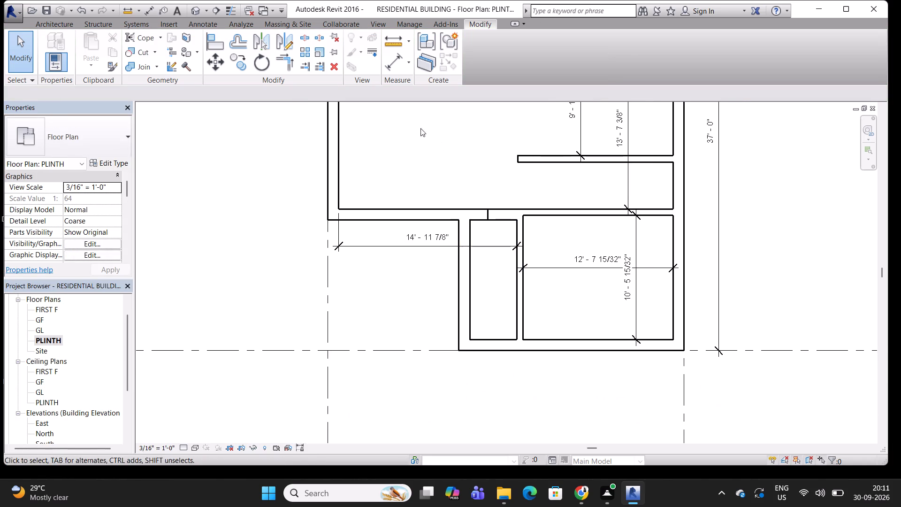
click(468, 286)
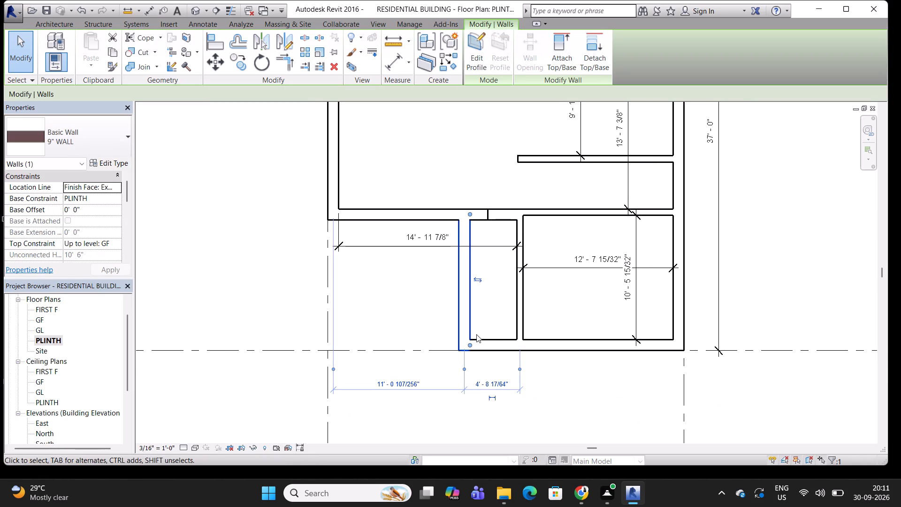
scroll(476, 334, up, 3)
double_click(459, 386)
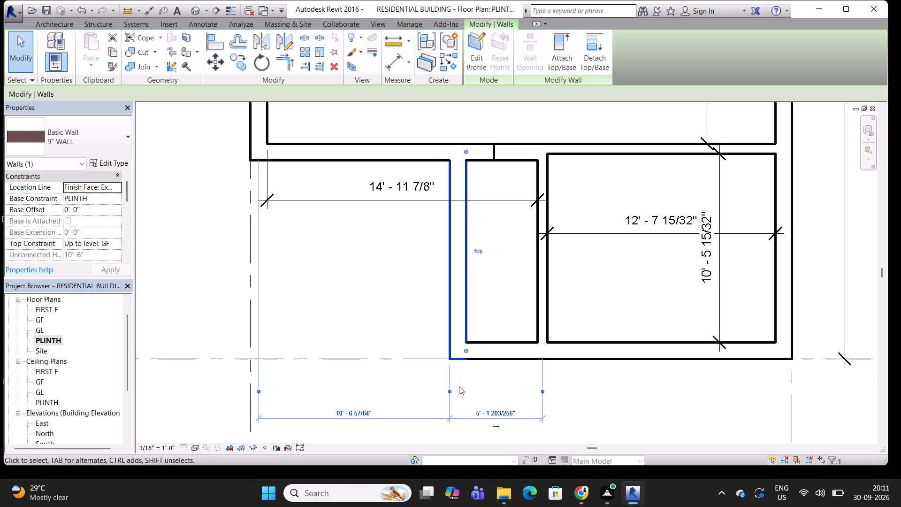
double_click(451, 390)
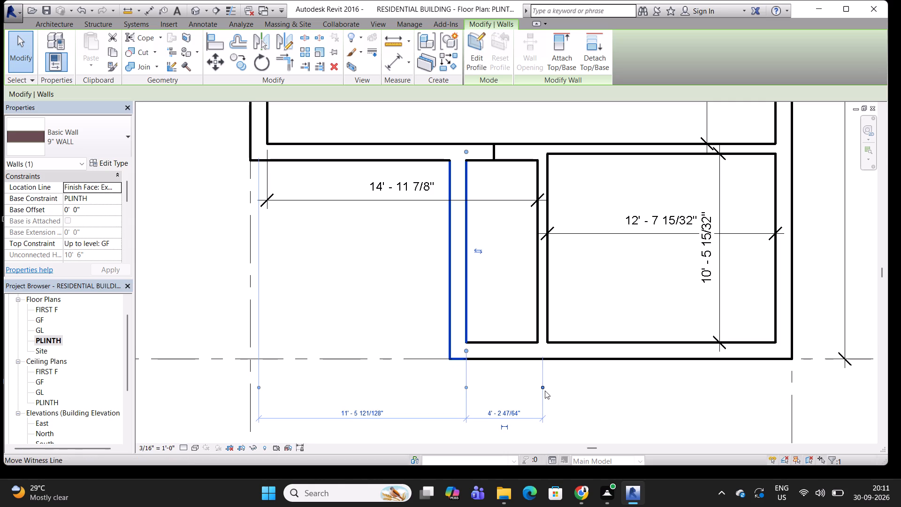
double_click(544, 389)
click(501, 415)
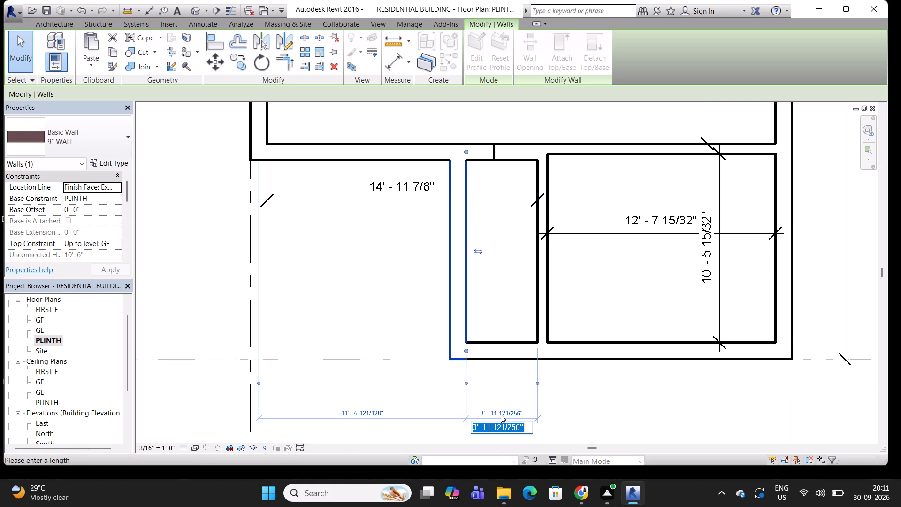
text(4.5')
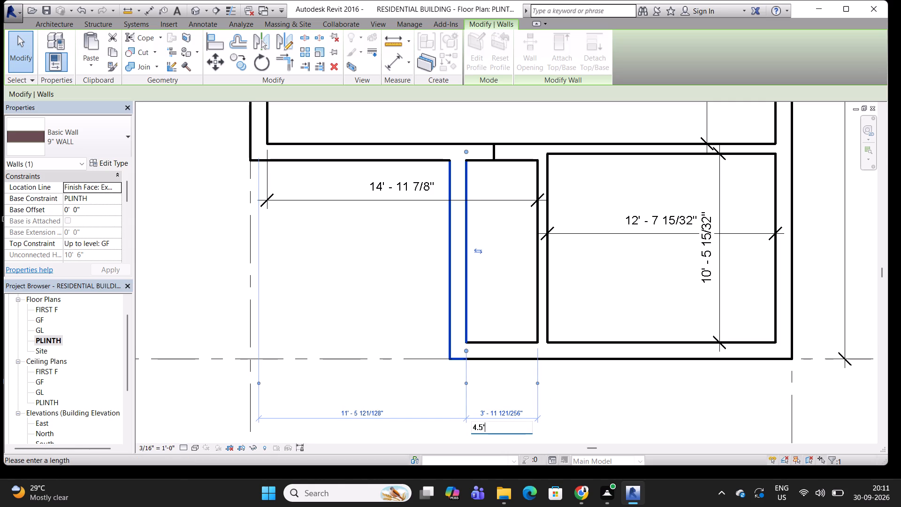
key(Return)
scroll(590, 175, down, 3)
middle_drag(577, 178, 581, 223)
scroll(508, 207, up, 3)
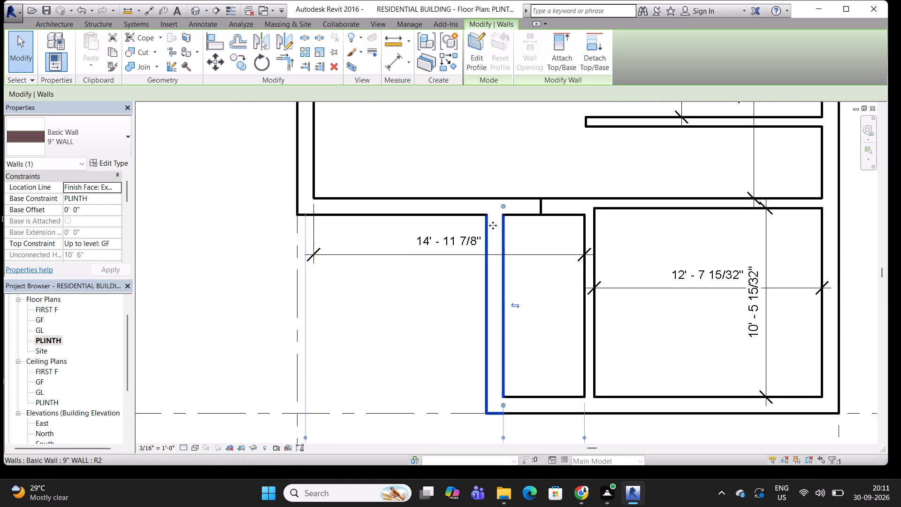
middle_drag(493, 225, 525, 220)
key(Escape)
click(522, 194)
key(Escape)
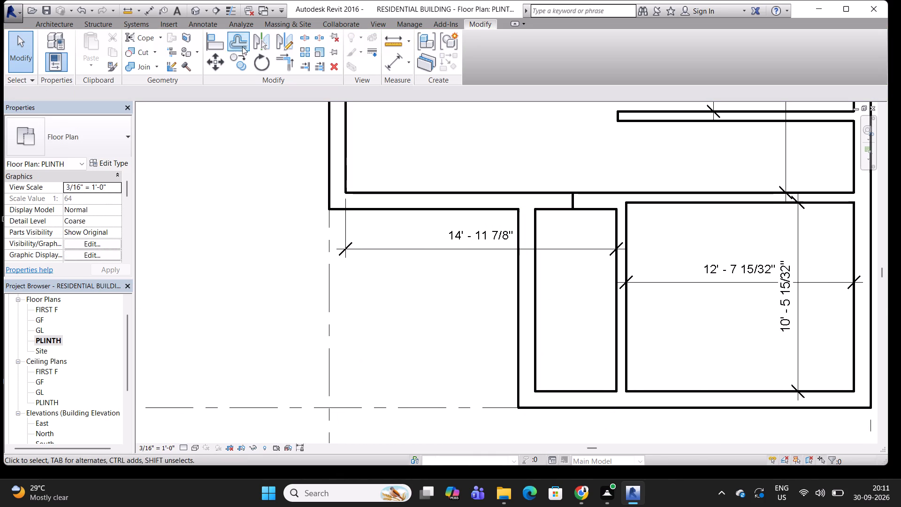
Trim the horizontal 9" wall above the narrow room to a corner with the room's outer vertical wall.
click(282, 64)
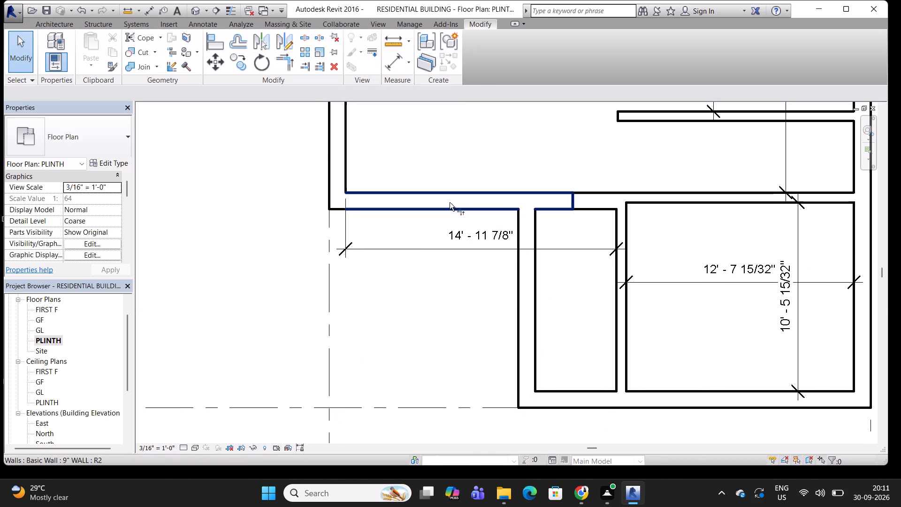
click(452, 197)
click(529, 260)
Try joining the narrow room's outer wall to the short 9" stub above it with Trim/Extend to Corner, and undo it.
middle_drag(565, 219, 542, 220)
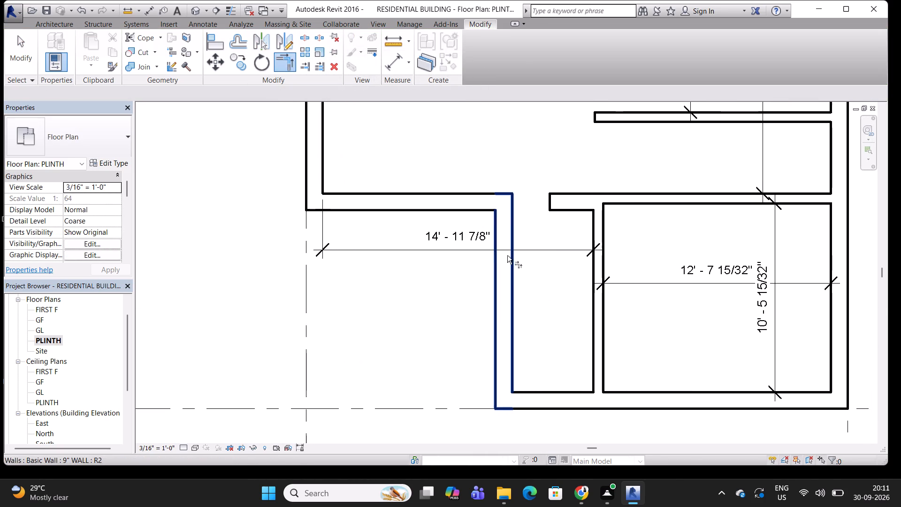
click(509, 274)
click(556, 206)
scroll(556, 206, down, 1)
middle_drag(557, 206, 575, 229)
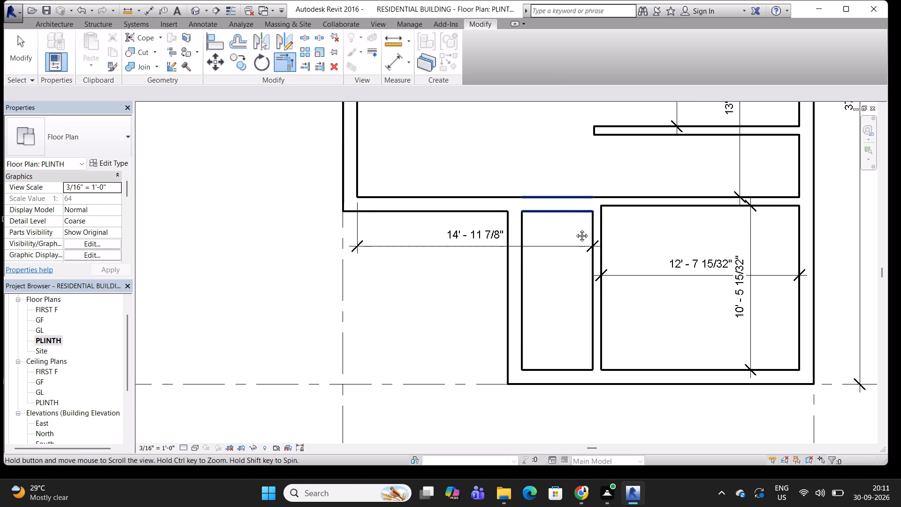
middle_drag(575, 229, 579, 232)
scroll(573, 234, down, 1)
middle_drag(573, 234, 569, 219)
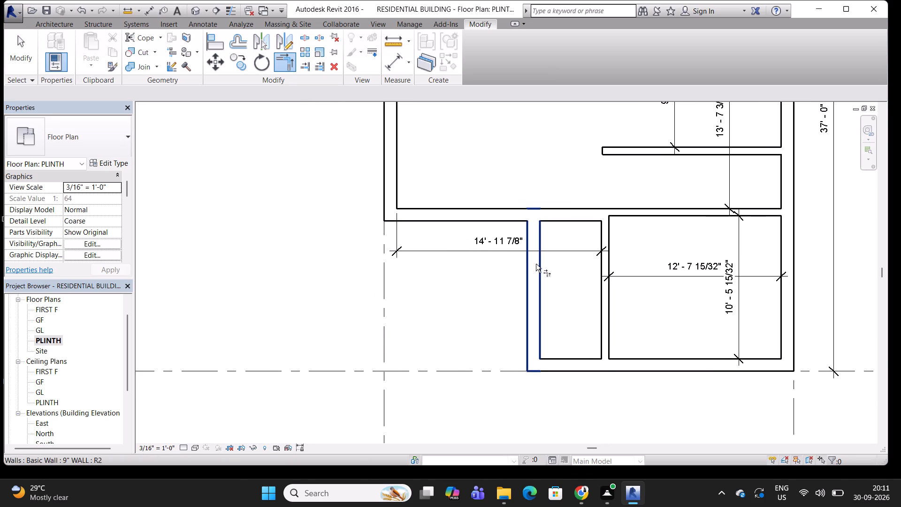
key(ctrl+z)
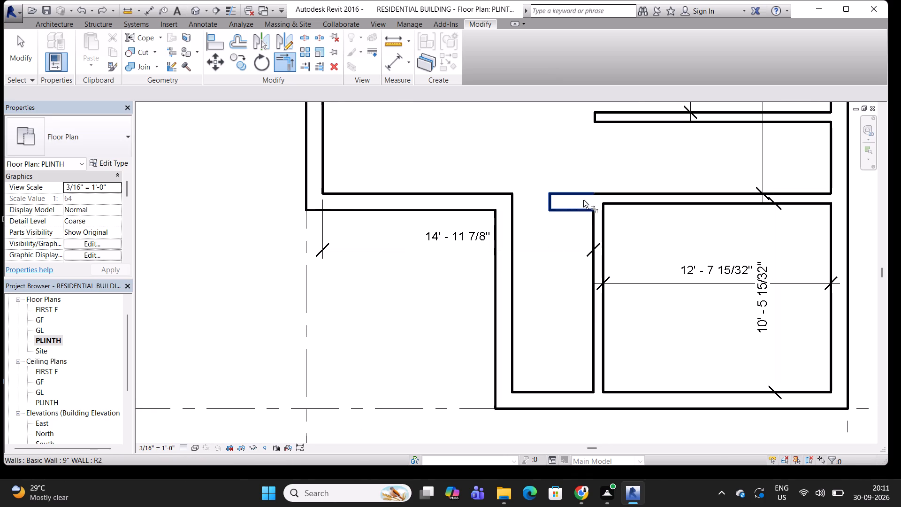
Change the short wall stub above the narrow room to the 4.5" WALL type.
key(Escape)
click(564, 197)
click(77, 132)
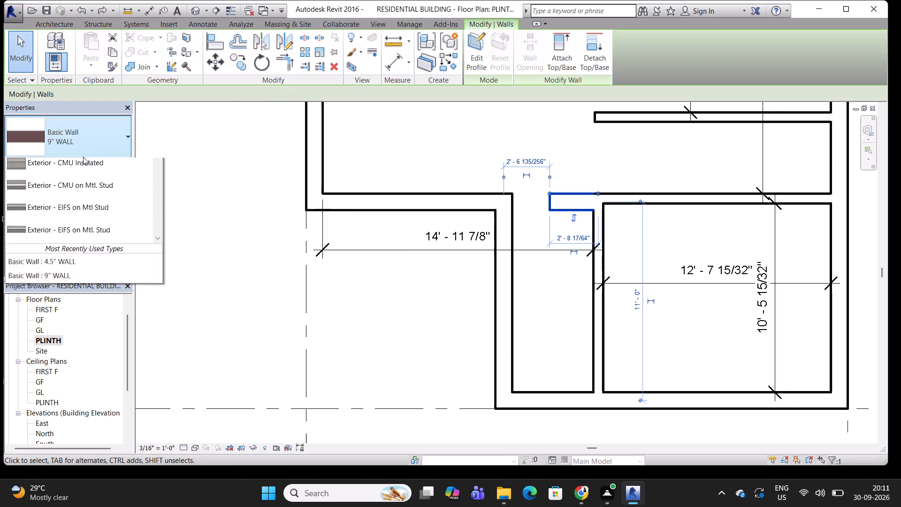
click(61, 200)
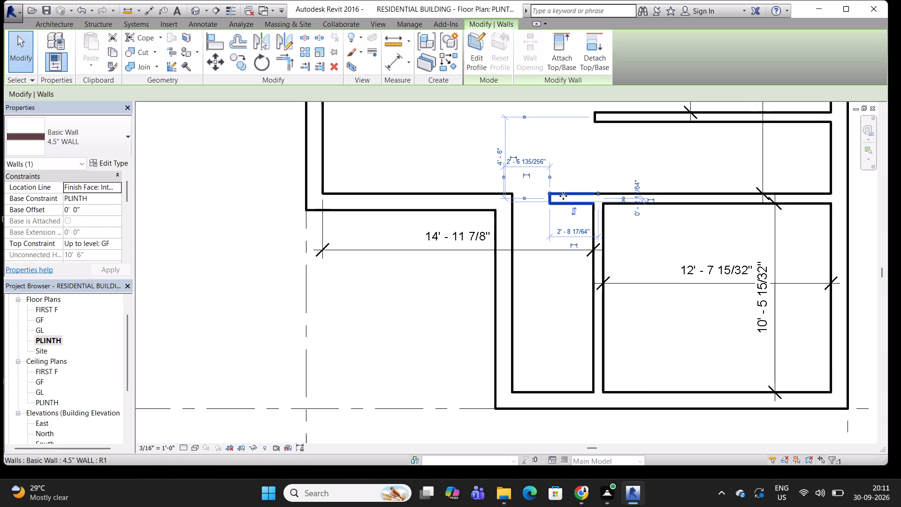
middle_drag(563, 197, 537, 194)
key(Escape)
key(Escape)
Extend the 4.5" stub to a corner with the narrow room's outer vertical wall to close the room's upper side.
click(286, 61)
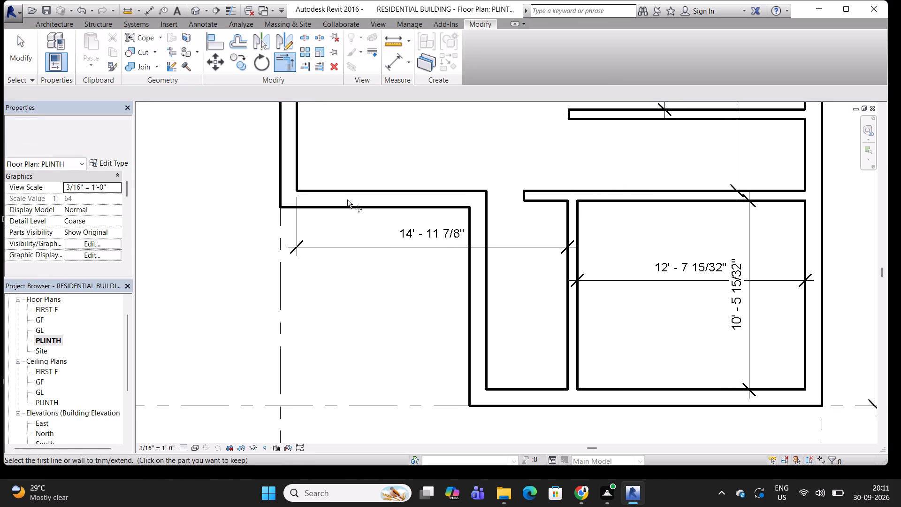
click(478, 269)
click(546, 198)
scroll(558, 190, down, 2)
middle_drag(558, 187, 534, 252)
scroll(508, 221, down, 2)
middle_drag(508, 219, 479, 207)
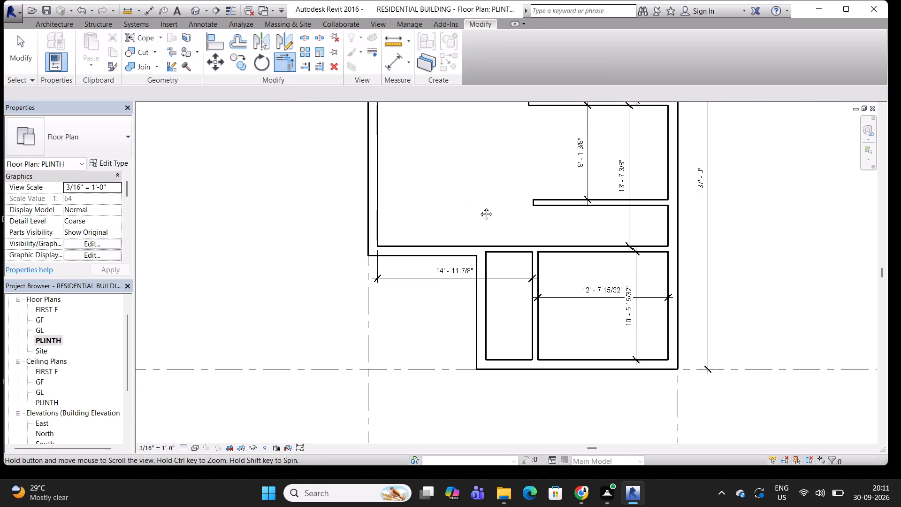
middle_drag(479, 207, 451, 195)
middle_drag(496, 194, 478, 240)
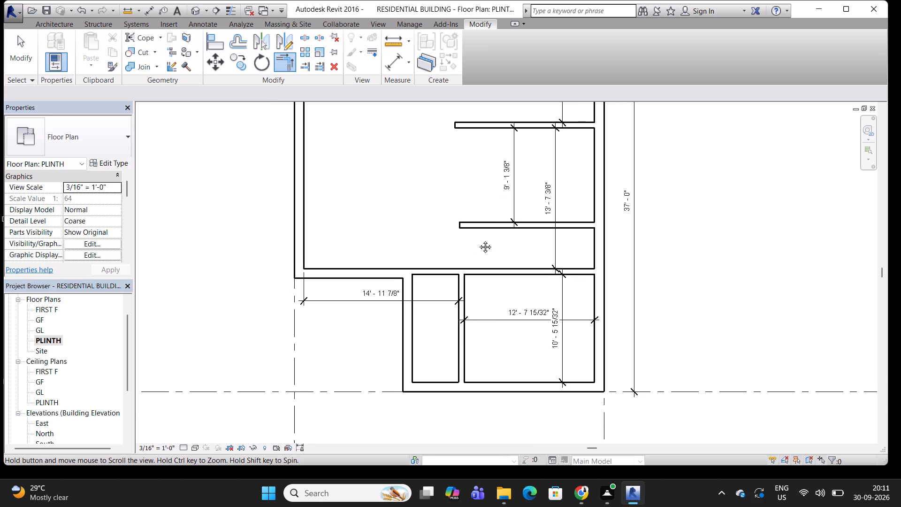
middle_drag(478, 240, 498, 273)
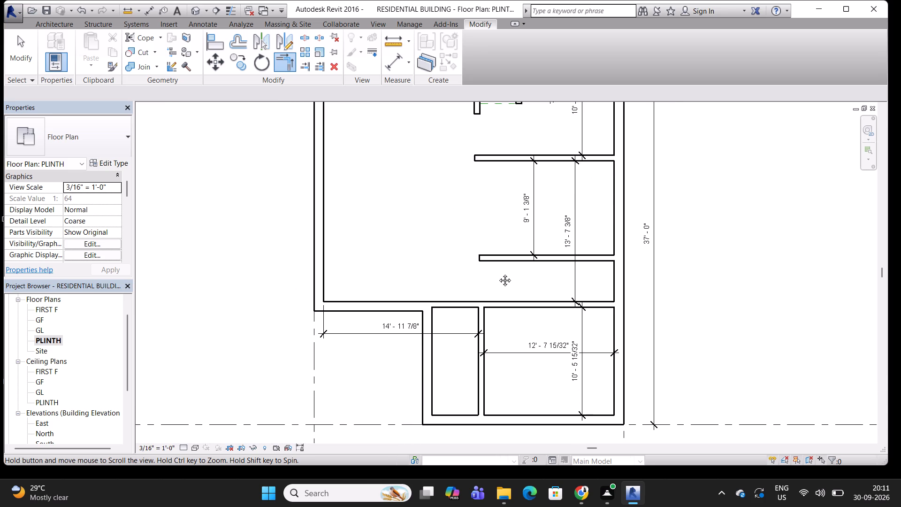
middle_drag(498, 273, 485, 254)
key(Escape)
key(Escape)
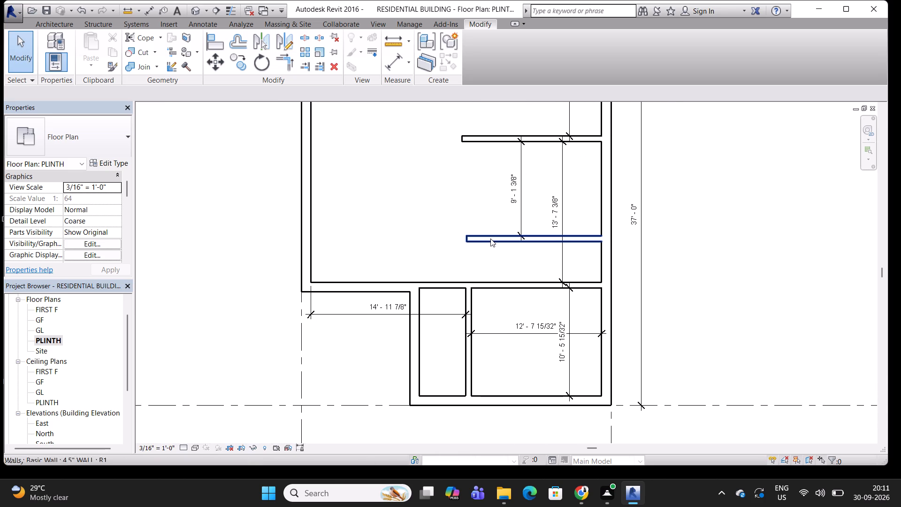
key(Escape)
key(Escape)
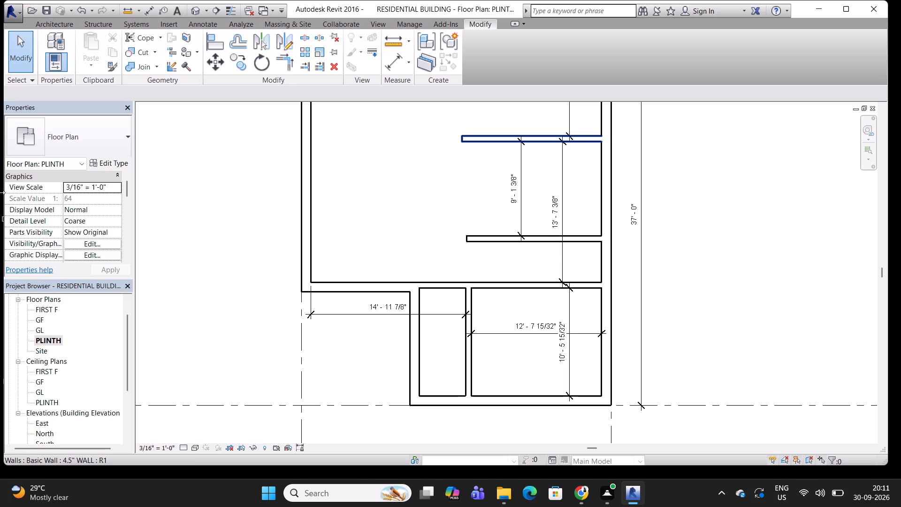
Delete the 14' - 11 7/8" dimension running across the narrow room.
middle_drag(498, 270, 520, 380)
scroll(537, 200, down, 2)
middle_drag(538, 195, 525, 153)
scroll(451, 140, down, 1)
middle_drag(451, 140, 444, 160)
middle_drag(422, 240, 440, 230)
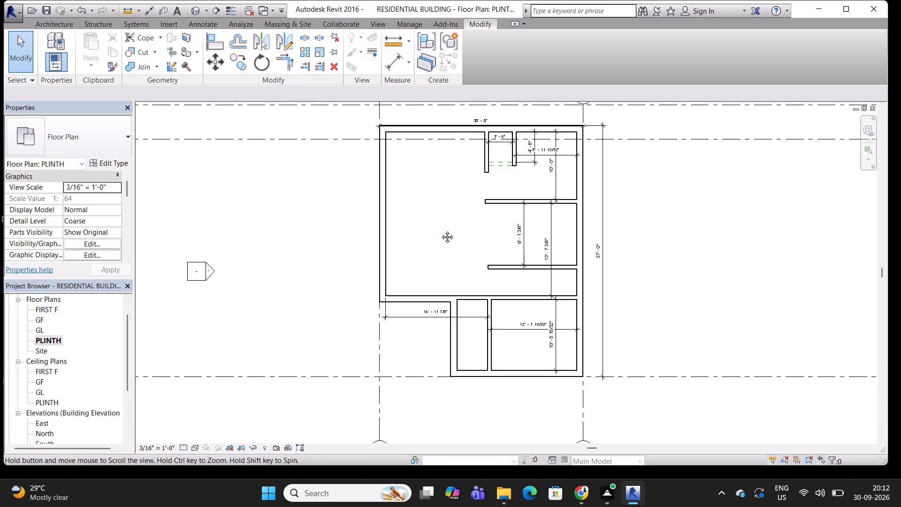
middle_drag(440, 230, 450, 225)
middle_drag(426, 277, 454, 254)
scroll(441, 267, up, 4)
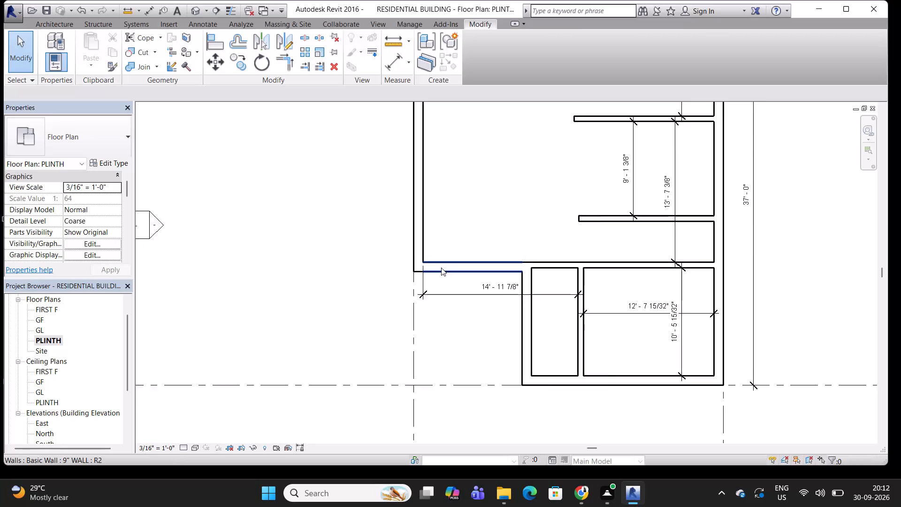
click(508, 294)
key(Delete)
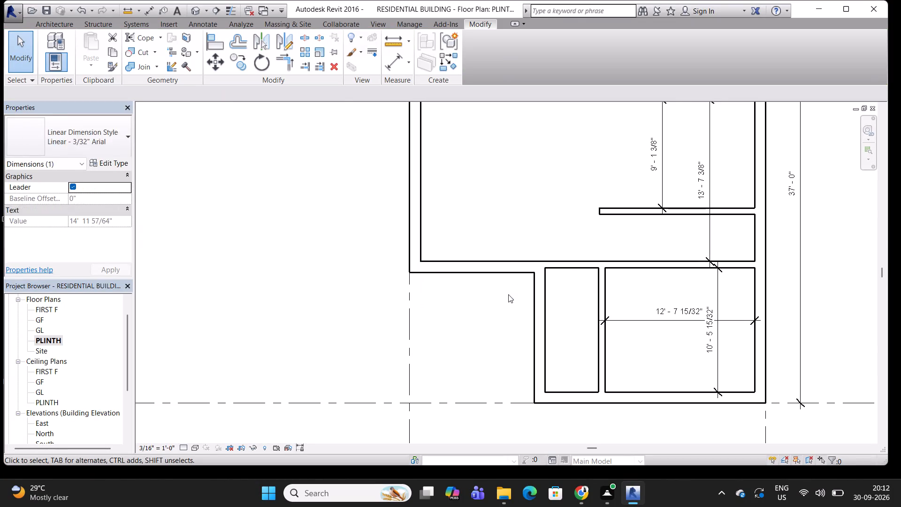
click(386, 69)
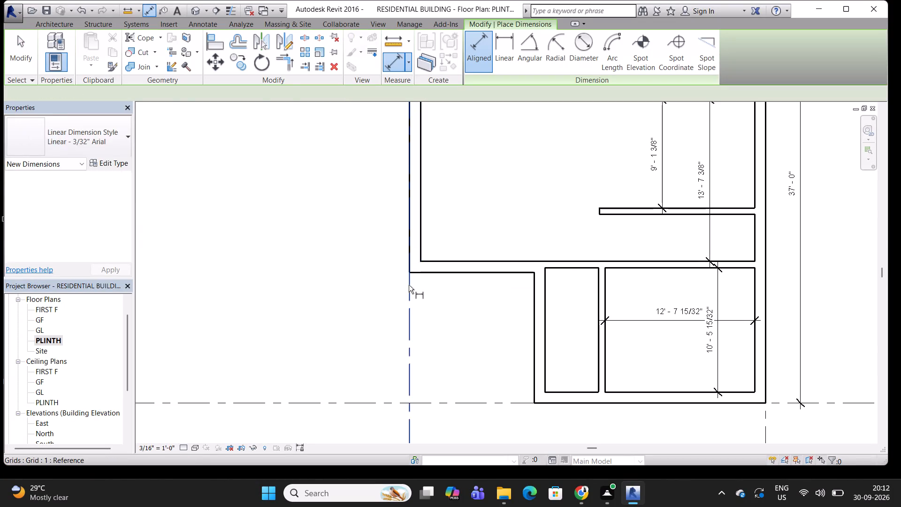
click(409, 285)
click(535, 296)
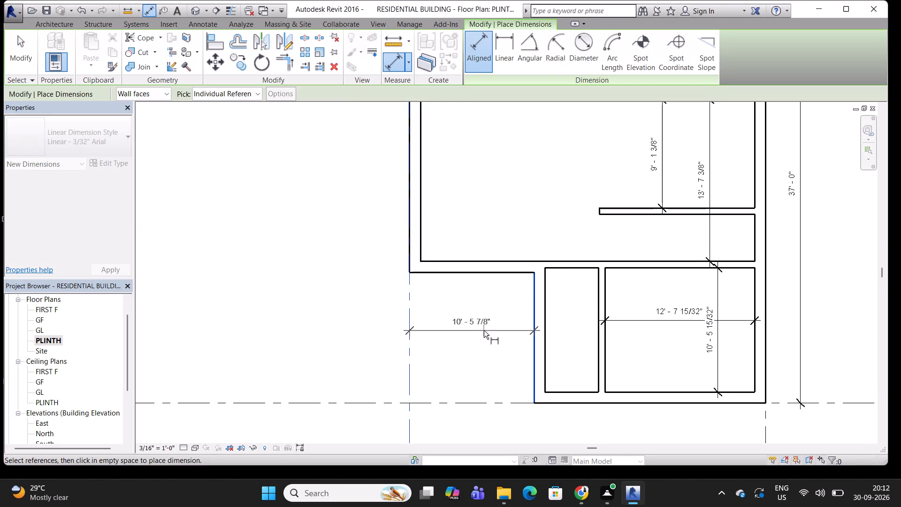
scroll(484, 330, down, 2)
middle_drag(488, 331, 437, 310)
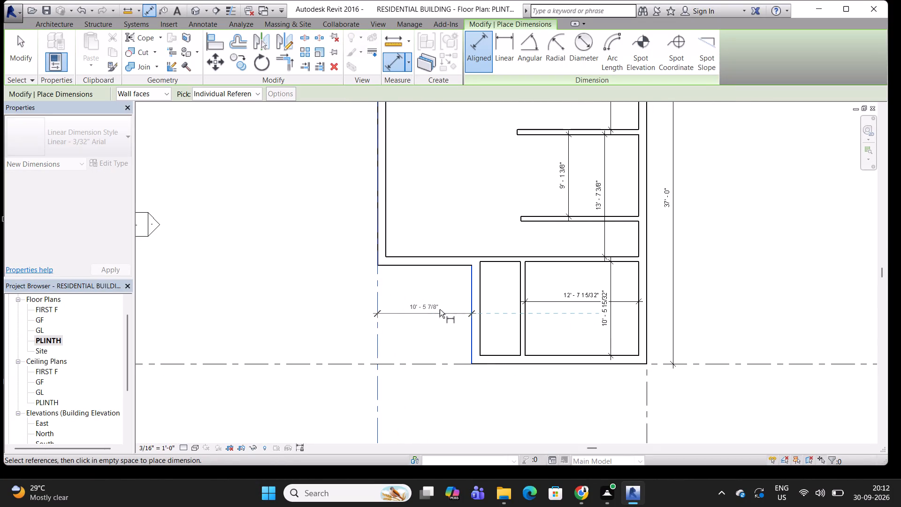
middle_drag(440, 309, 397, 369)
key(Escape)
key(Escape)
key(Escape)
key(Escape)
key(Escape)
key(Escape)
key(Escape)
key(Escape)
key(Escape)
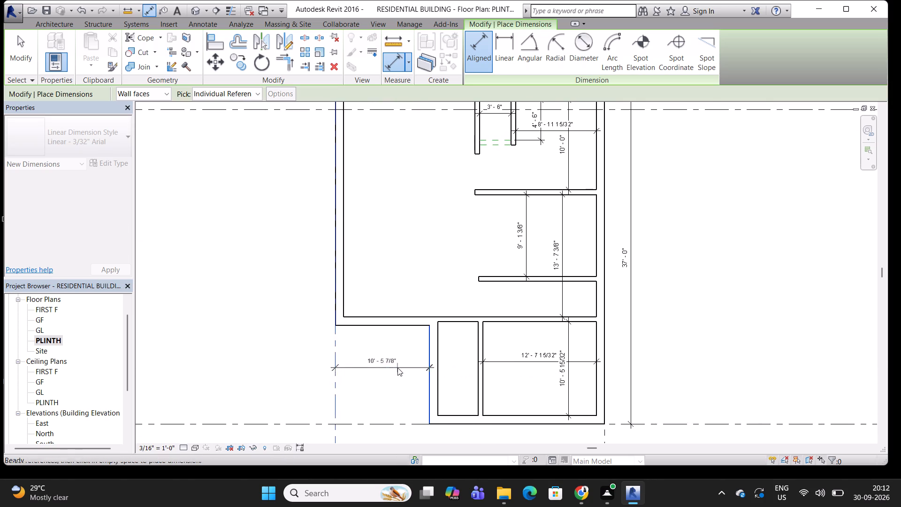
Draw a vertical reference plane from the upper end of the 4.5" wall beside the 3' - 6" space down past the building's bottom wall.
key(r)
text(P)
key(space)
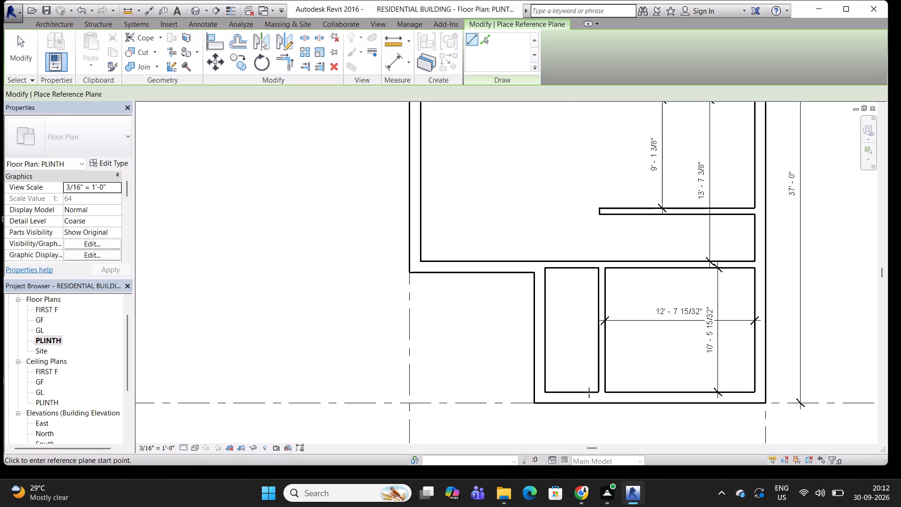
scroll(569, 308, down, 3)
middle_drag(569, 301, 536, 384)
click(553, 170)
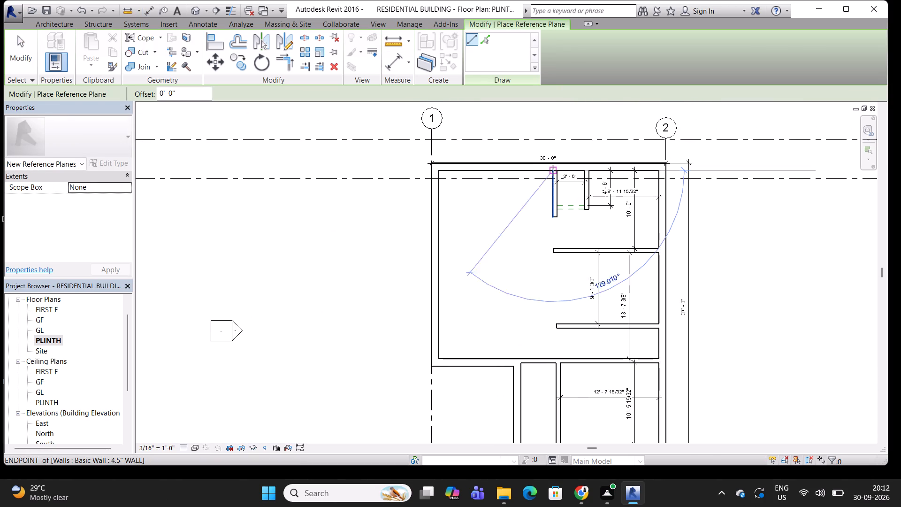
middle_drag(557, 378, 539, 250)
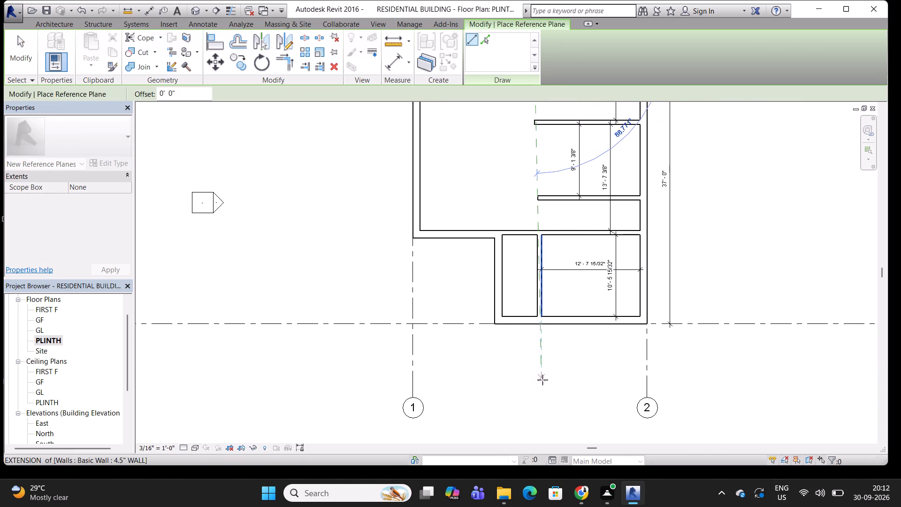
click(538, 391)
scroll(562, 318, down, 1)
middle_drag(562, 318, 530, 347)
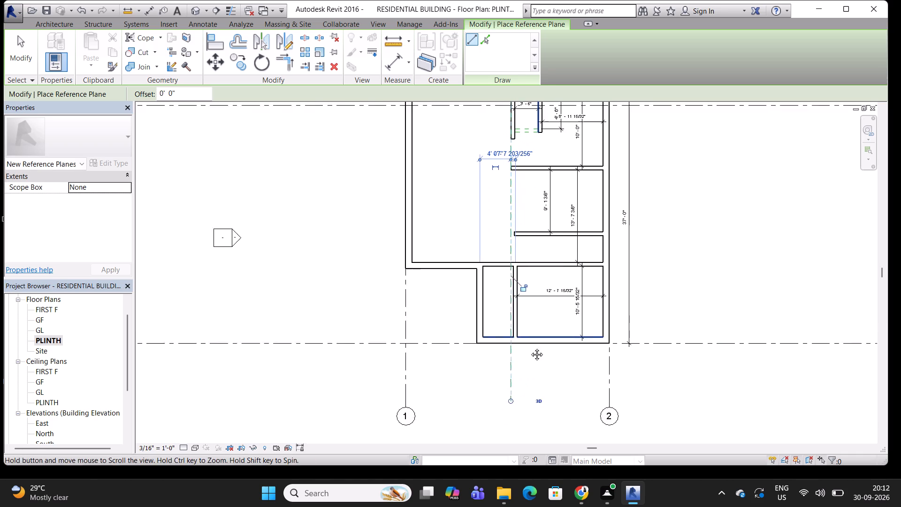
Measure from the vertical reference plane to the inner face of the 4.5" wall dividing the two bottom rooms.
middle_drag(530, 347, 528, 350)
middle_drag(555, 132, 559, 142)
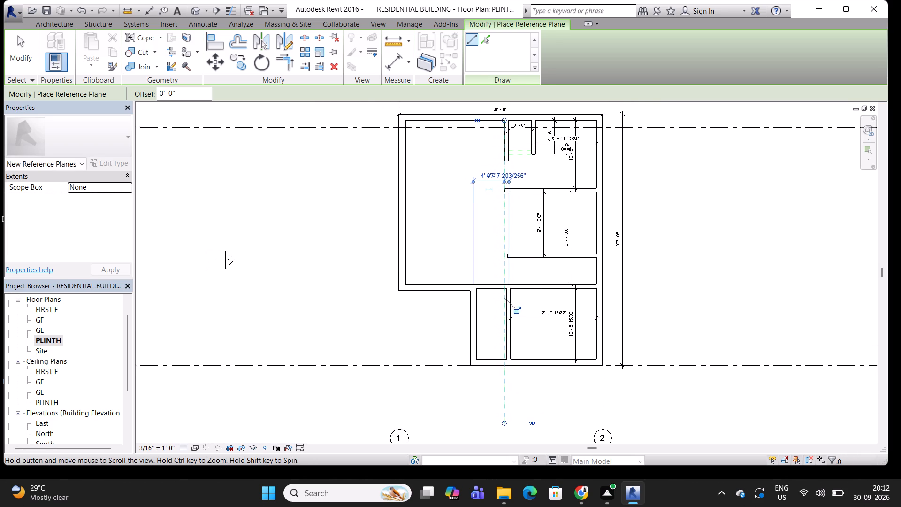
middle_drag(559, 142, 563, 140)
scroll(517, 340, up, 7)
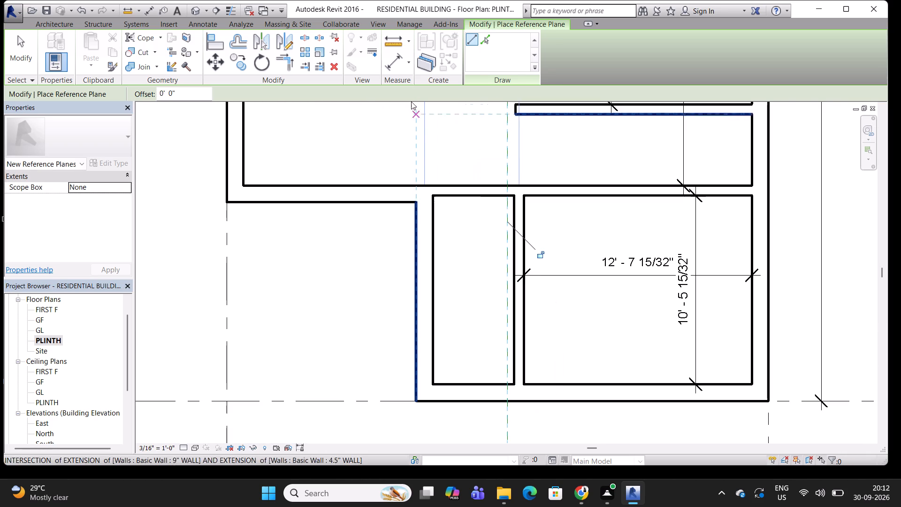
click(396, 67)
click(507, 334)
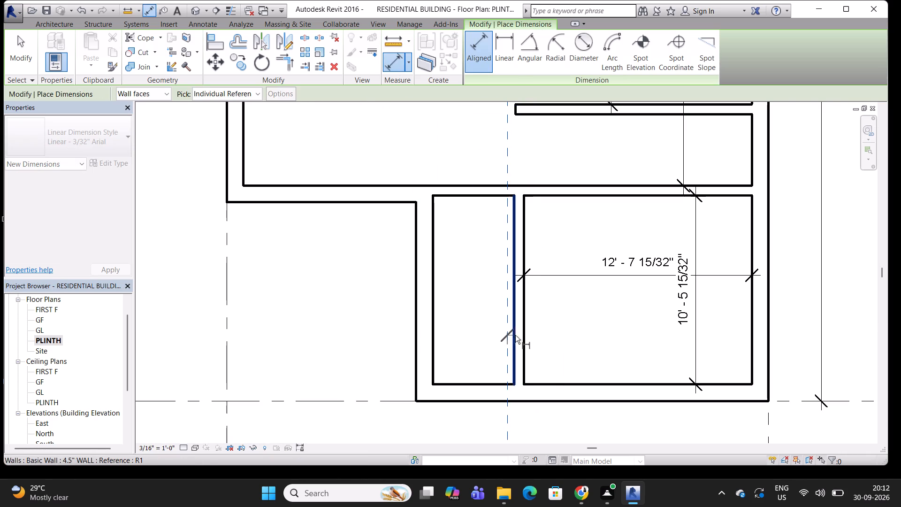
click(525, 336)
scroll(547, 358, down, 2)
middle_drag(548, 358, 583, 323)
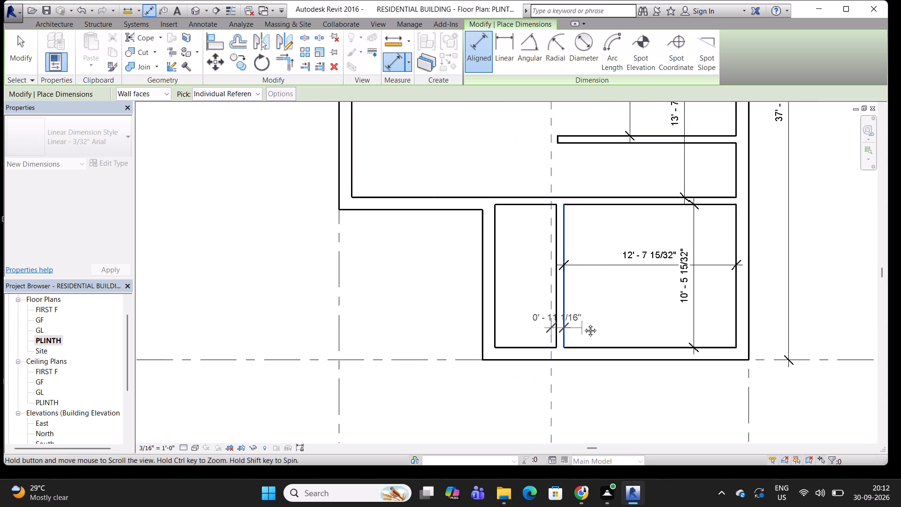
middle_drag(583, 323, 584, 318)
key(Escape)
key(Escape)
Delete the vertical reference plane beside the 4.5" wall dividing the bottom rooms.
click(510, 367)
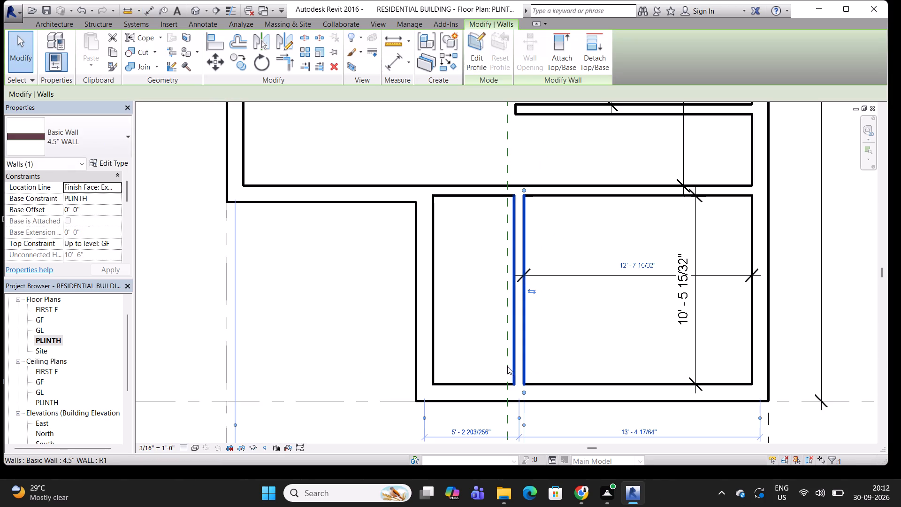
key(Escape)
click(507, 364)
key(Delete)
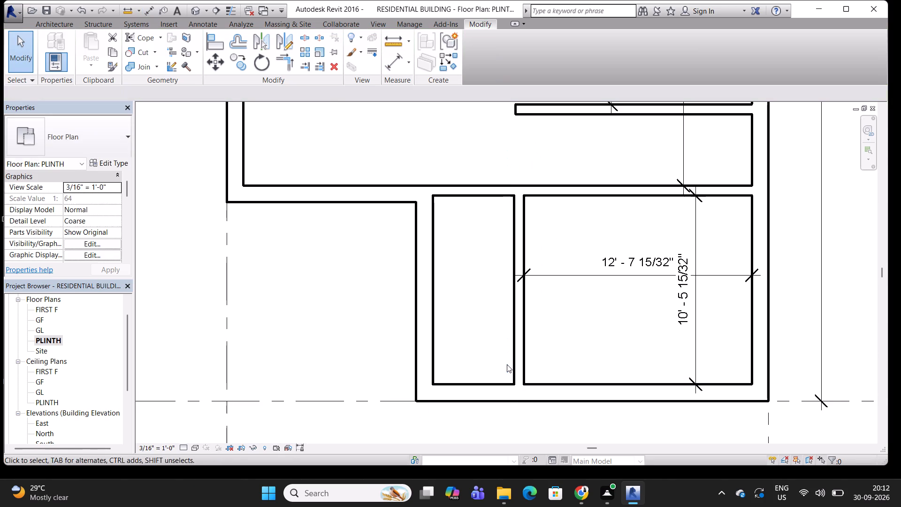
Move the 9" outer wall on grid line 1 outward by 2'.
scroll(512, 319, down, 4)
middle_drag(527, 182, 543, 272)
scroll(468, 279, down, 2)
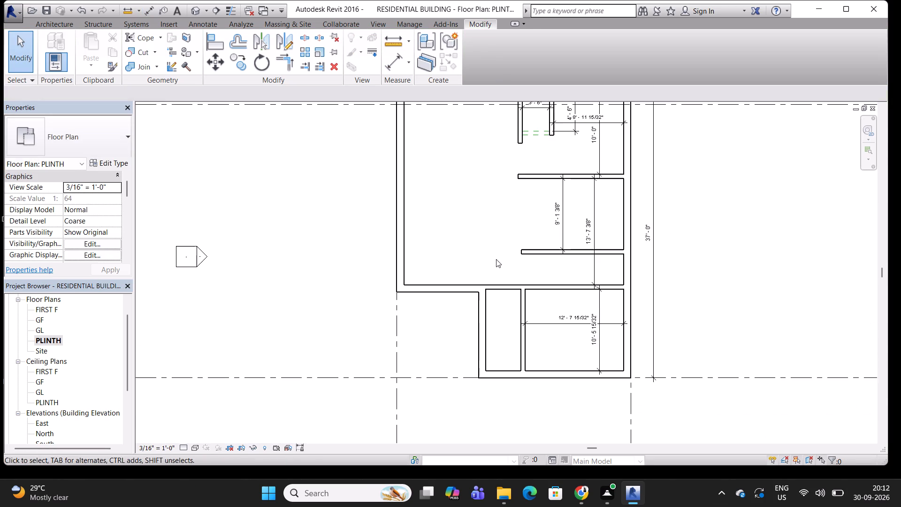
middle_drag(496, 259, 509, 304)
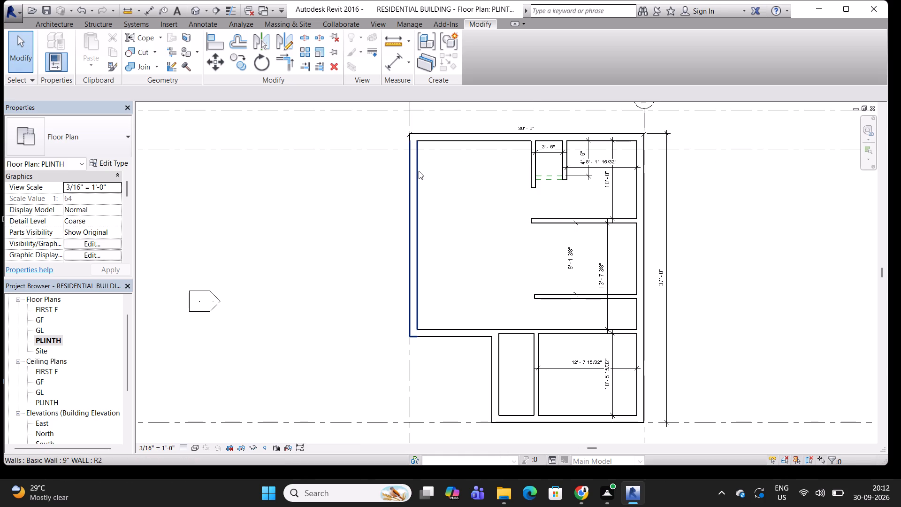
click(419, 171)
middle_drag(421, 227, 450, 229)
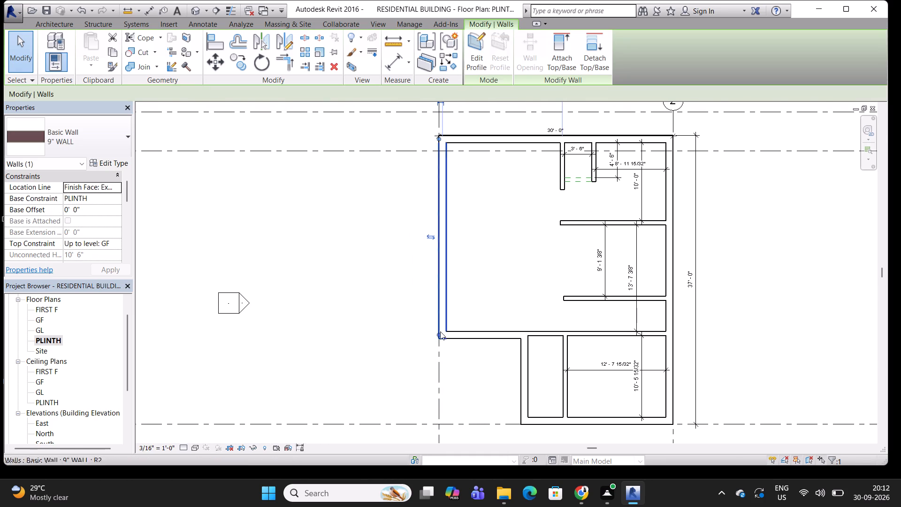
click(218, 73)
click(214, 60)
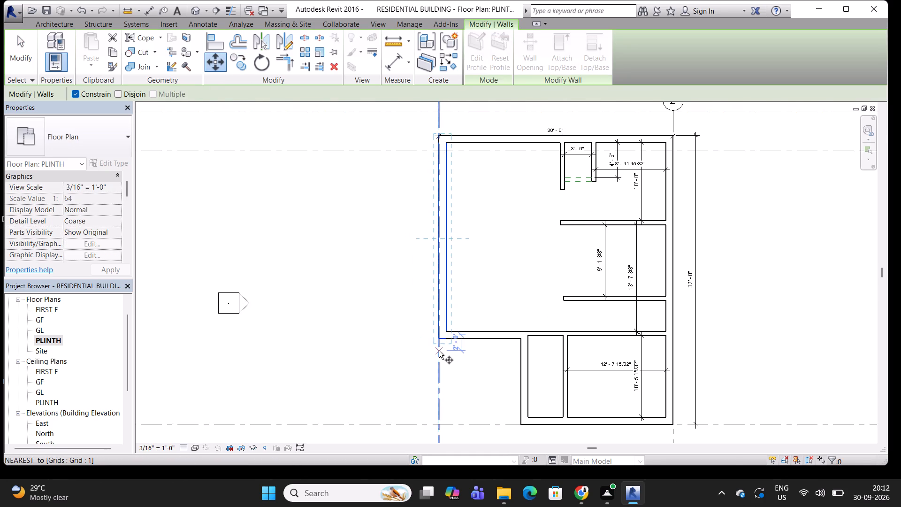
click(439, 351)
text(2')
key(Return)
middle_drag(454, 274, 473, 277)
key(Escape)
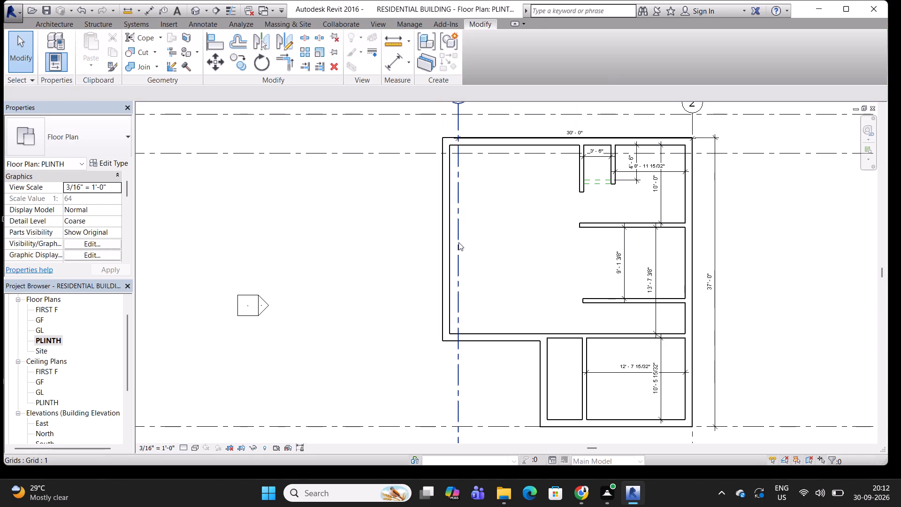
Move grid line 1 outward by 2' - 0" onto the relocated 9" wall's outer face.
click(458, 242)
click(459, 277)
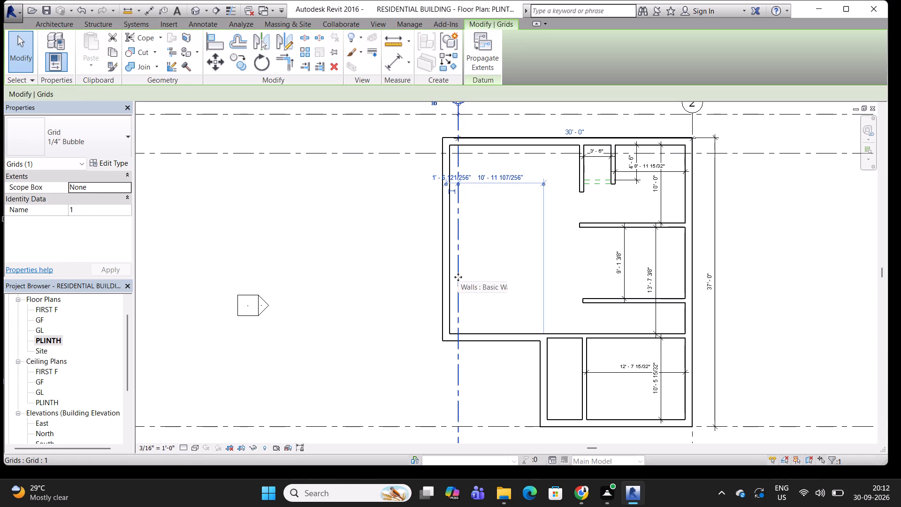
click(218, 56)
click(502, 253)
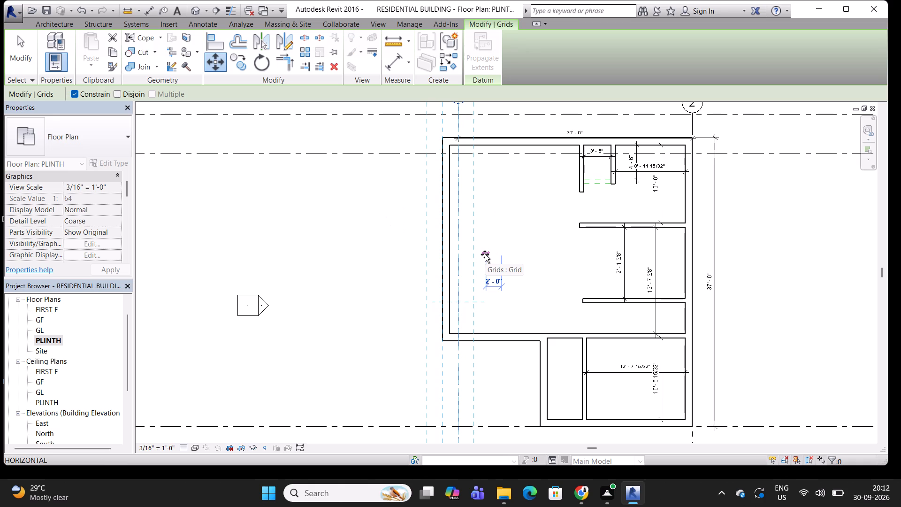
click(485, 254)
key(Escape)
Delete the horizontal 4.5" wall at the lower end of the 9' - 1 3/8" dimension.
middle_drag(476, 305, 469, 231)
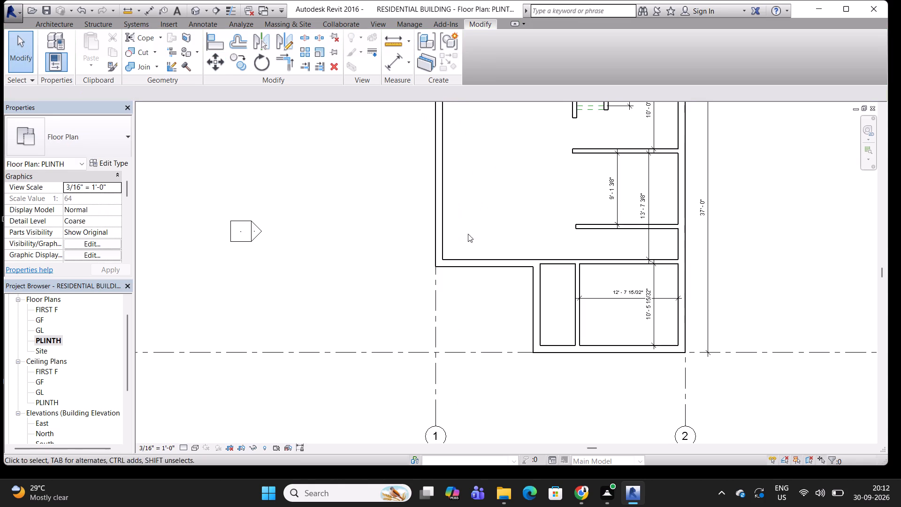
scroll(469, 281, down, 2)
middle_drag(560, 268, 546, 329)
scroll(561, 307, up, 2)
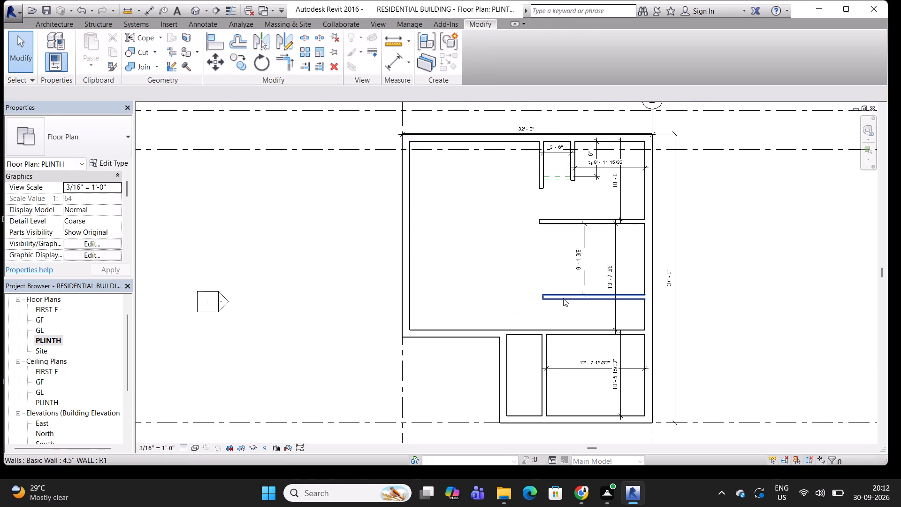
click(563, 298)
key(Delete)
Move the three in-line horizontal walls above the bottom rooms 1.5' upward in the plan, enlarging those rooms.
middle_drag(571, 283, 539, 275)
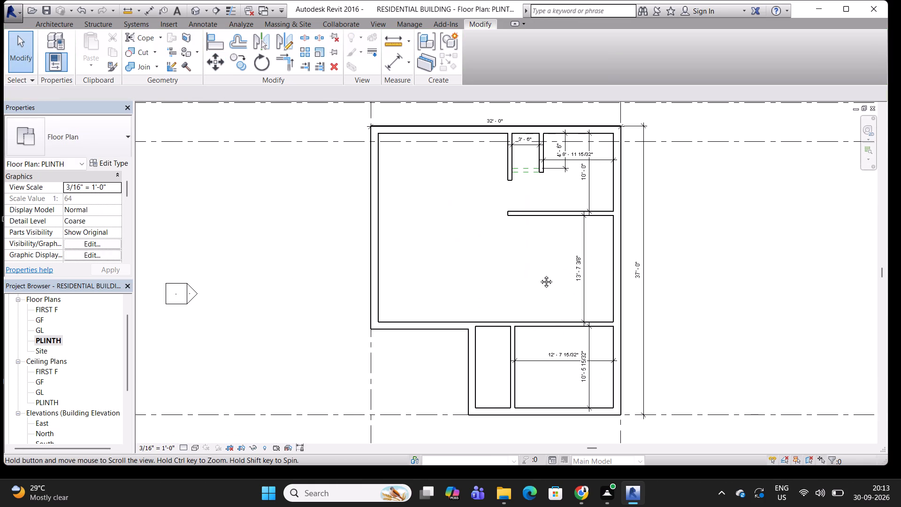
middle_drag(539, 275, 545, 200)
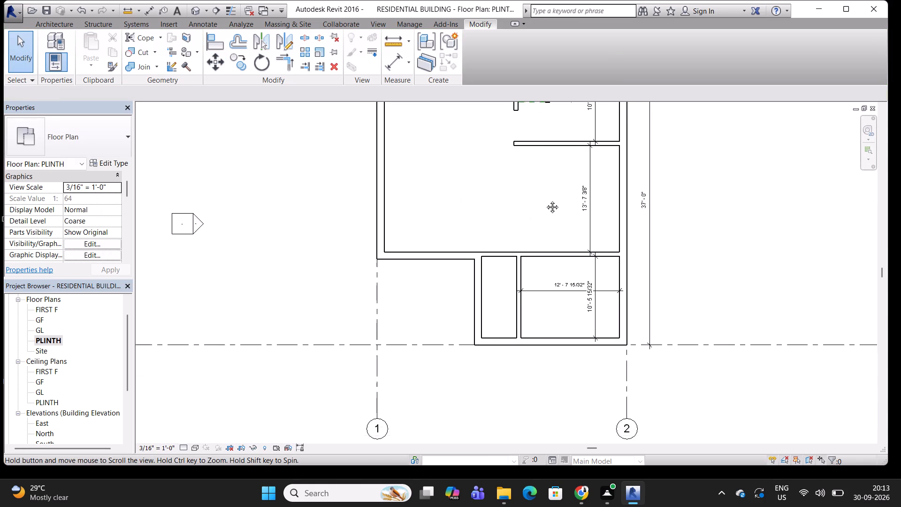
middle_drag(545, 200, 547, 177)
middle_drag(521, 211, 507, 211)
scroll(562, 261, up, 2)
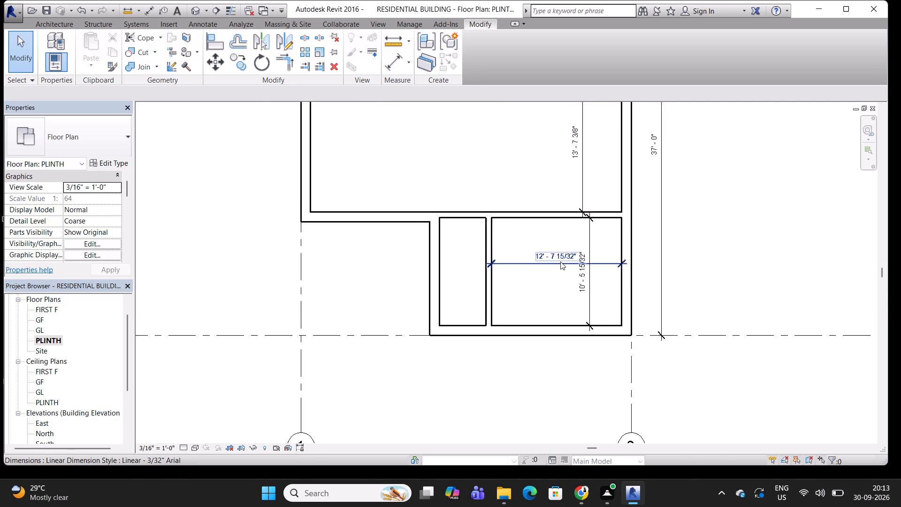
scroll(560, 261, up, 2)
scroll(568, 243, down, 3)
middle_drag(574, 213, 577, 369)
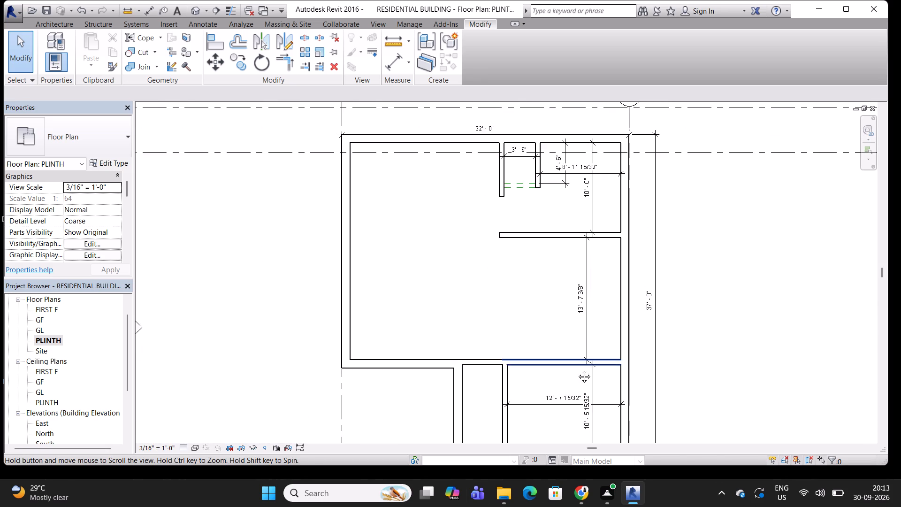
middle_drag(577, 369, 575, 292)
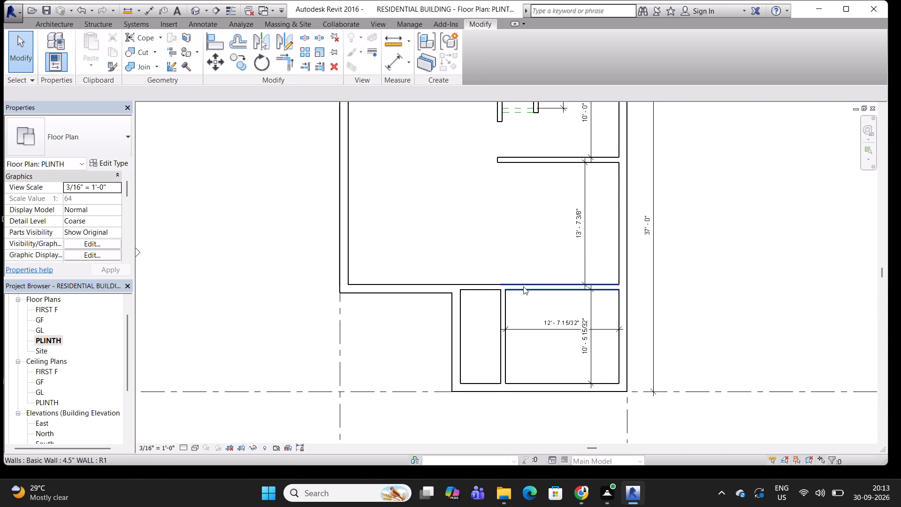
click(523, 286)
ctrl+click(481, 287)
ctrl+click(426, 296)
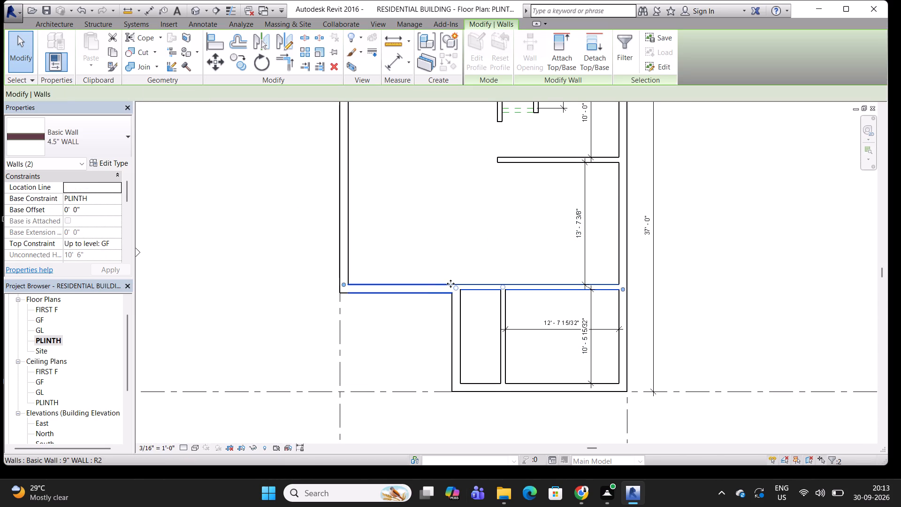
click(215, 63)
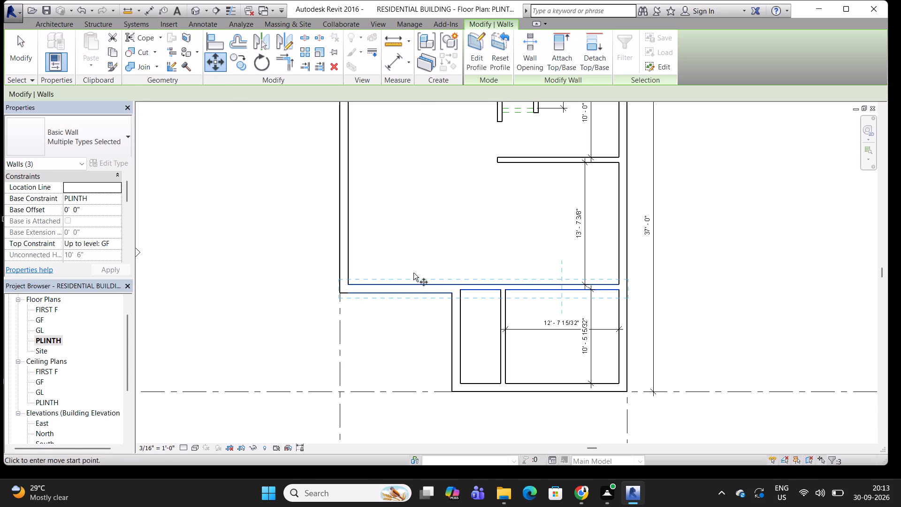
click(424, 284)
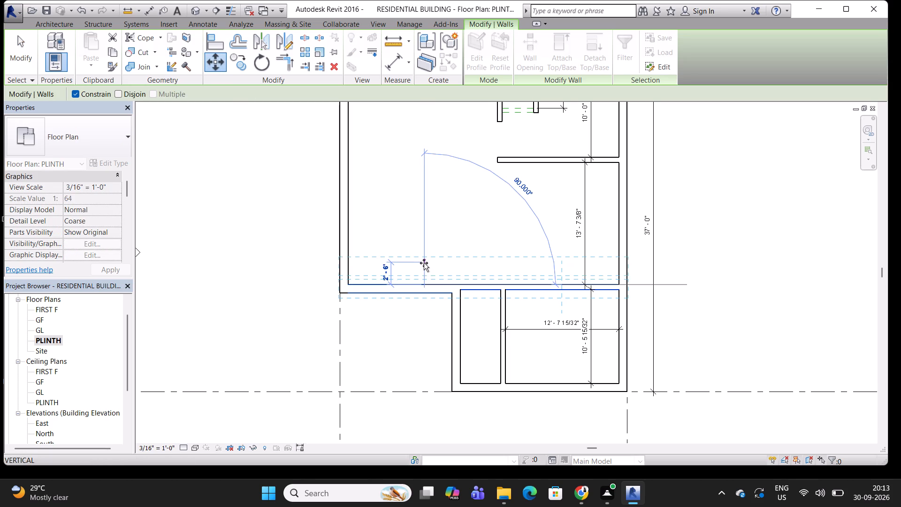
text(1.5')
key(Return)
Move the same three horizontal walls a further 1' upward in the plan.
middle_drag(466, 243, 453, 241)
scroll(479, 254, down, 1)
middle_drag(521, 241, 524, 277)
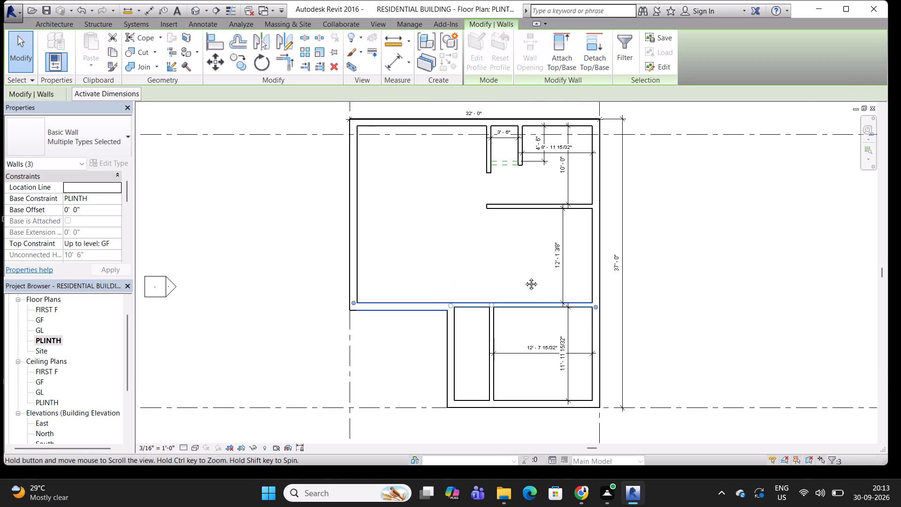
middle_drag(524, 277, 530, 277)
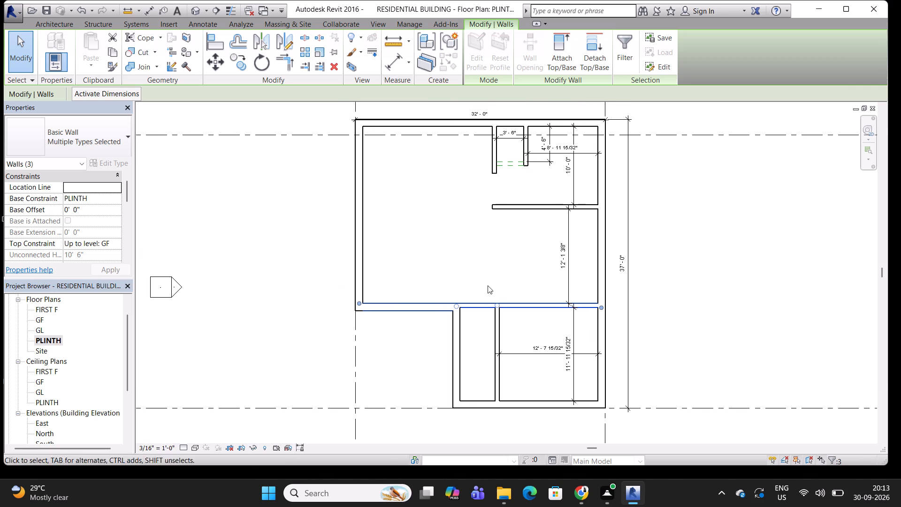
click(208, 56)
click(426, 266)
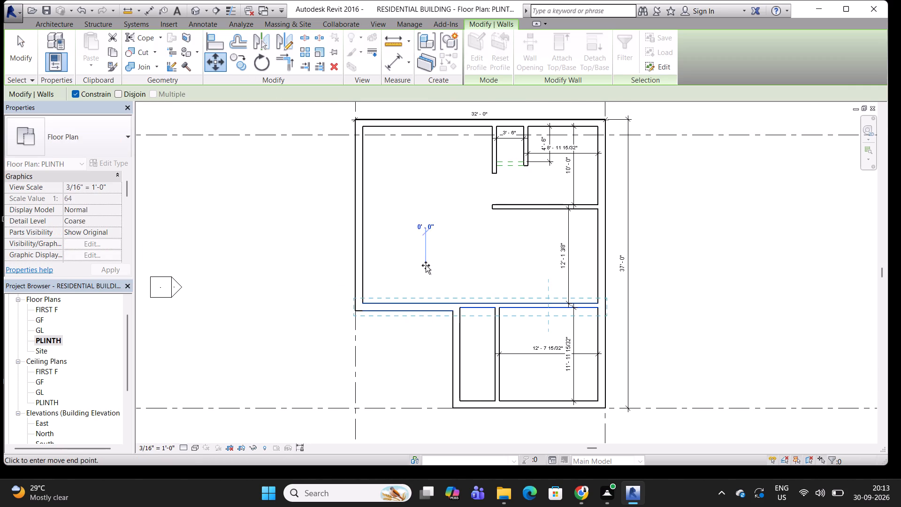
text(1')
key(Return)
middle_drag(497, 242, 458, 237)
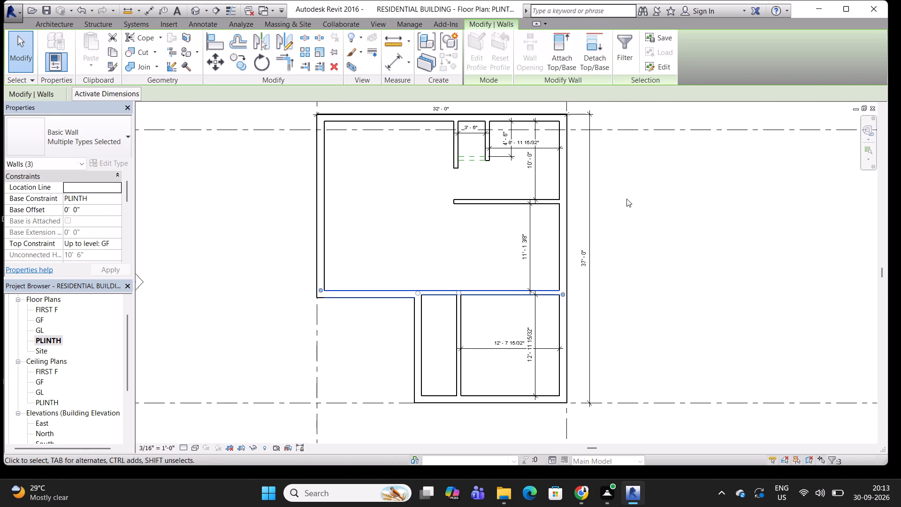
middle_drag(554, 281, 616, 273)
scroll(502, 324, up, 2)
middle_drag(513, 323, 501, 247)
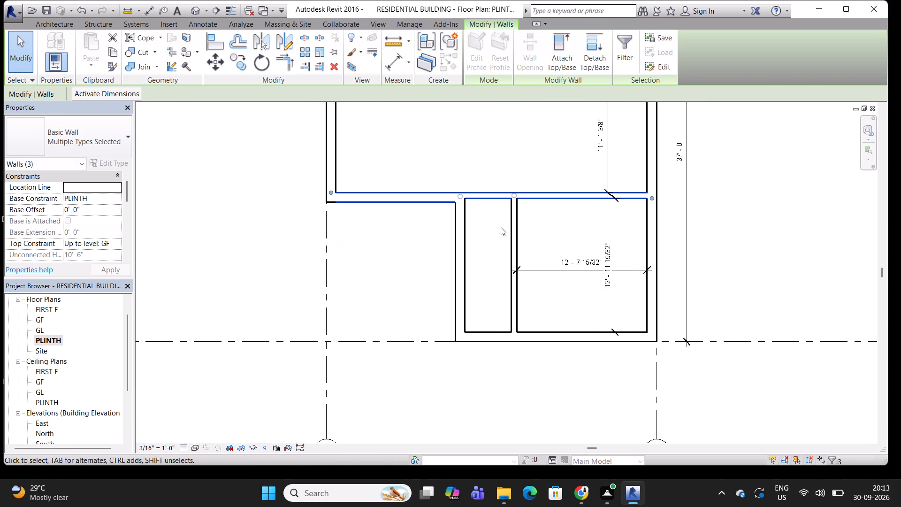
middle_drag(501, 227, 508, 274)
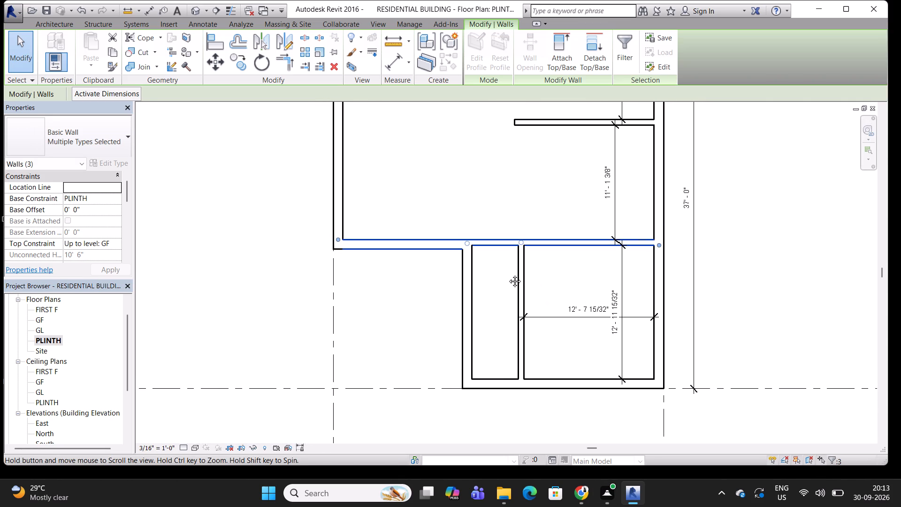
middle_drag(508, 274, 496, 251)
scroll(511, 236, down, 2)
middle_drag(522, 235, 505, 235)
middle_drag(511, 231, 497, 258)
key(Escape)
key(Escape)
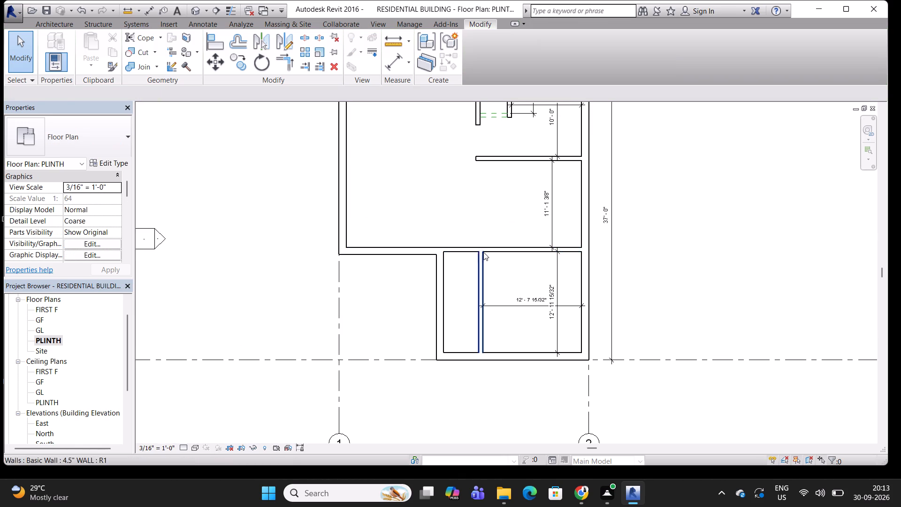
Offset a copy of the narrow bottom room's upper 4.5" wall 5' 0" down into the room to divide it.
scroll(472, 253, up, 2)
middle_drag(472, 253, 475, 219)
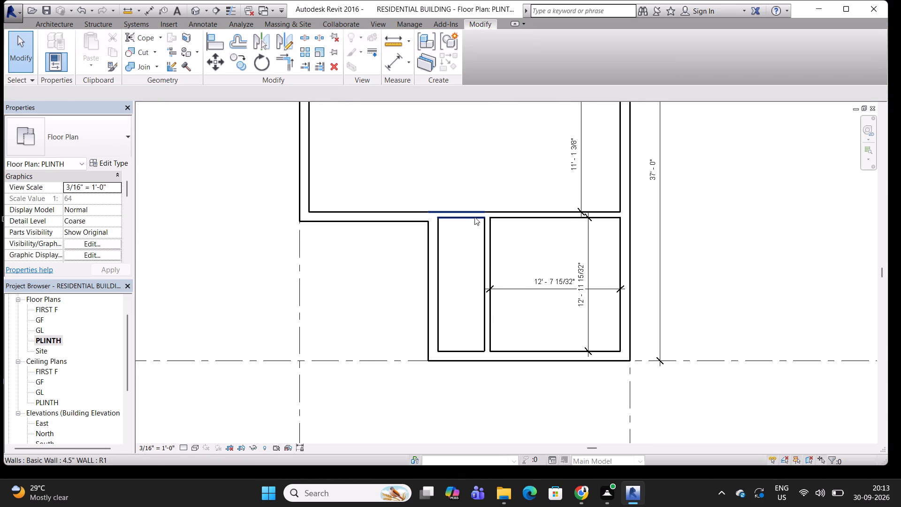
click(239, 48)
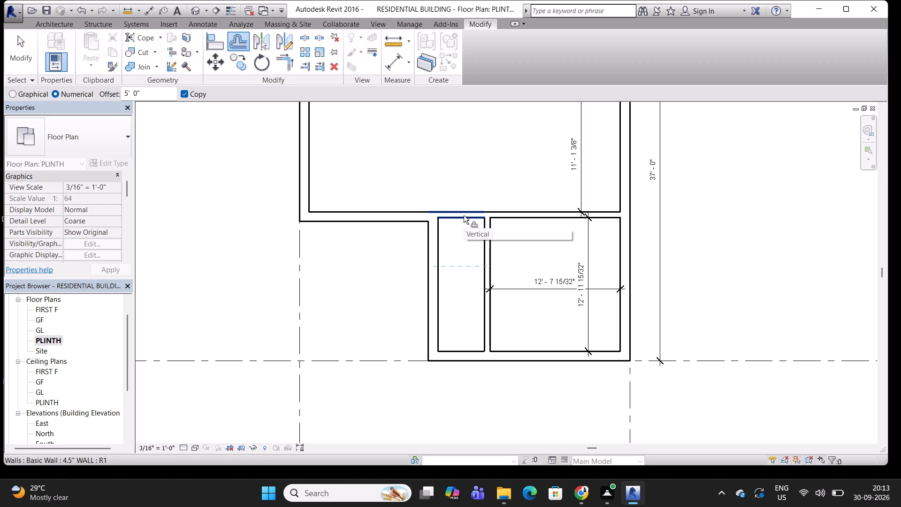
click(464, 215)
middle_drag(464, 236, 470, 225)
key(Escape)
key(Escape)
key(Escape)
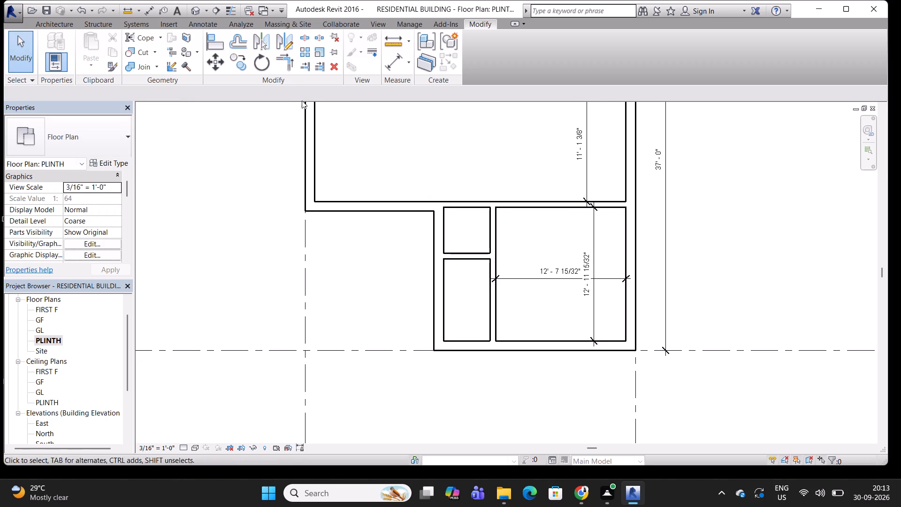
Offset a copy of the vertical 4.5" wall between the bottom rooms 5' 0" toward the narrow room's outer wall.
click(239, 40)
click(490, 225)
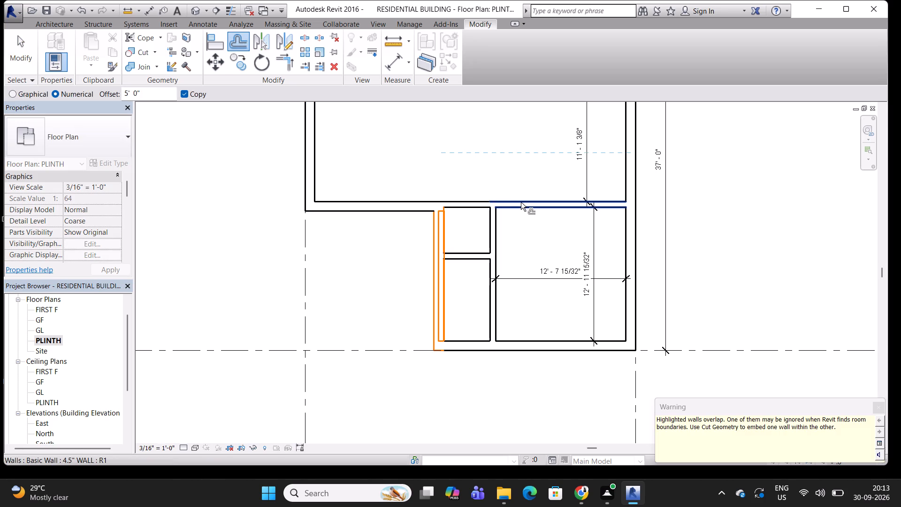
key(Escape)
key(Escape)
Undo the last offset copy of the vertical 4.5" wall, placed over the narrow bottom room's outer wall.
click(235, 41)
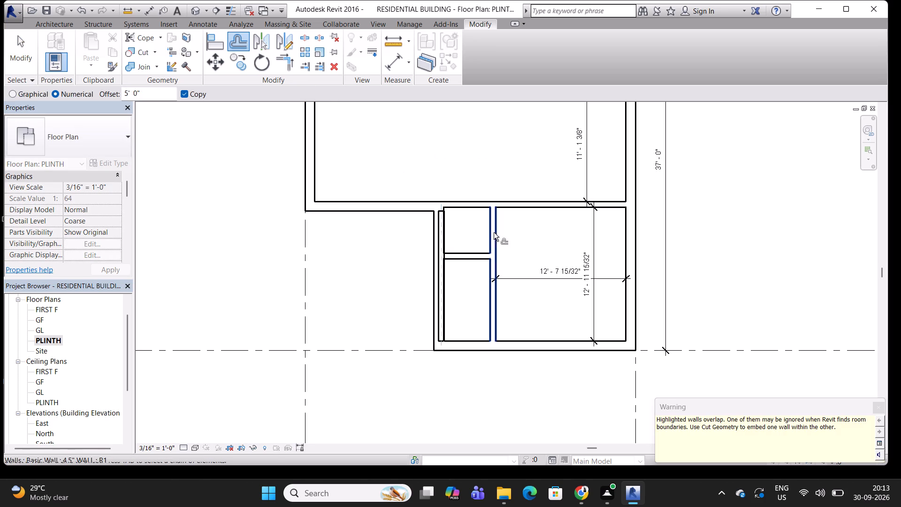
key(ctrl+z)
key(Escape)
key(Escape)
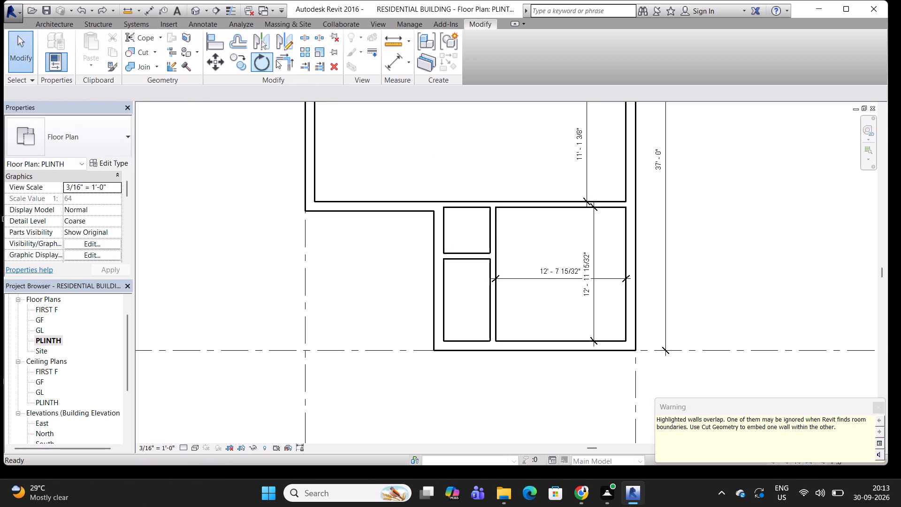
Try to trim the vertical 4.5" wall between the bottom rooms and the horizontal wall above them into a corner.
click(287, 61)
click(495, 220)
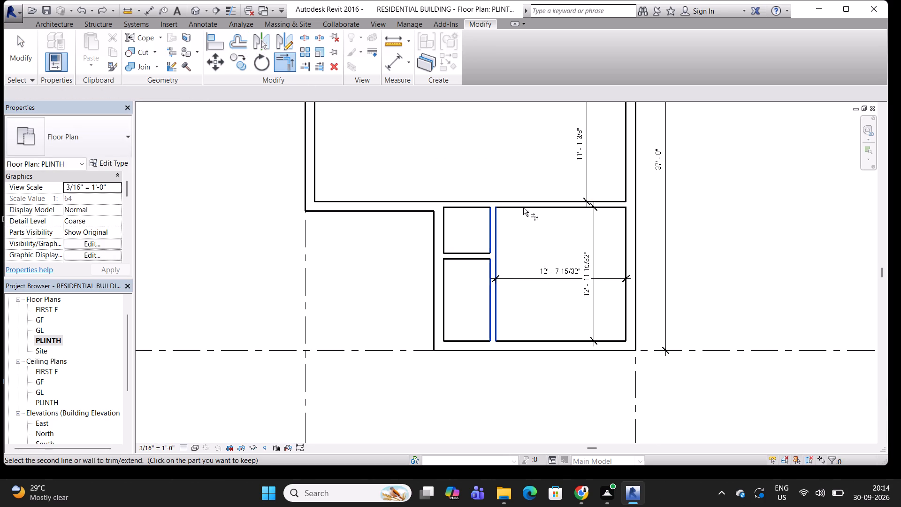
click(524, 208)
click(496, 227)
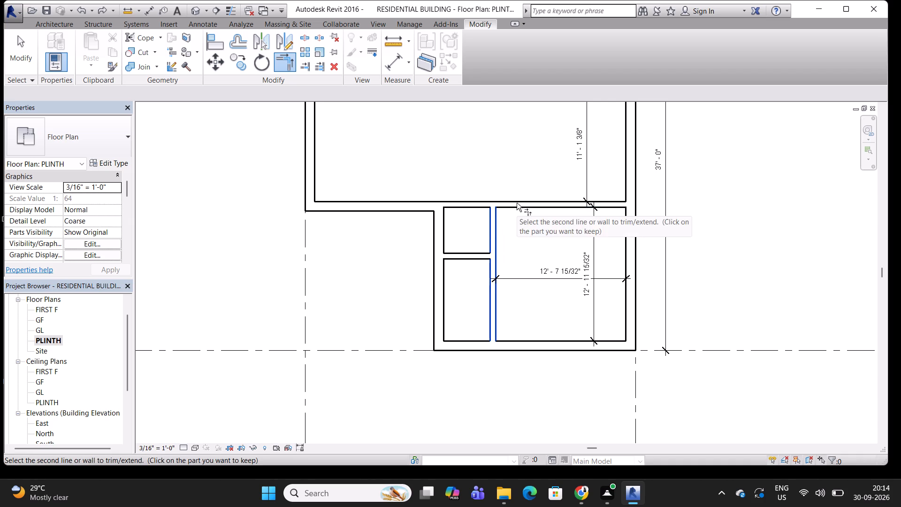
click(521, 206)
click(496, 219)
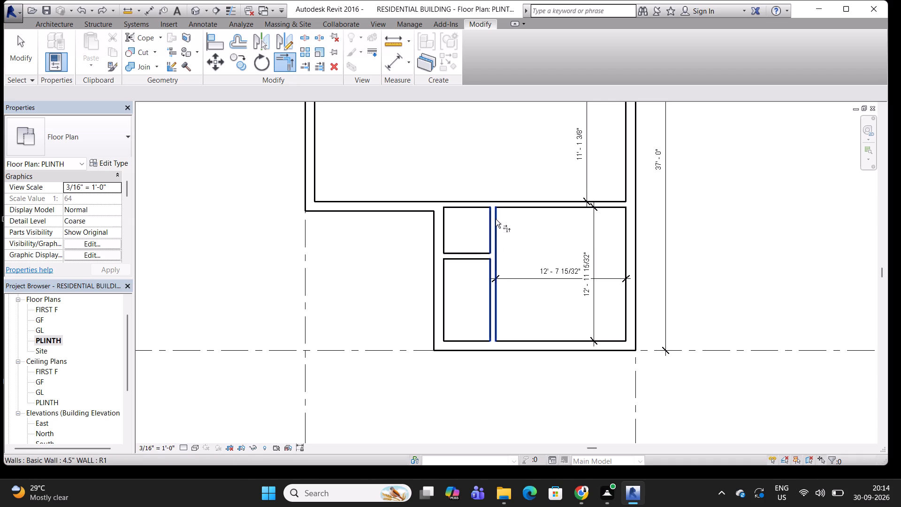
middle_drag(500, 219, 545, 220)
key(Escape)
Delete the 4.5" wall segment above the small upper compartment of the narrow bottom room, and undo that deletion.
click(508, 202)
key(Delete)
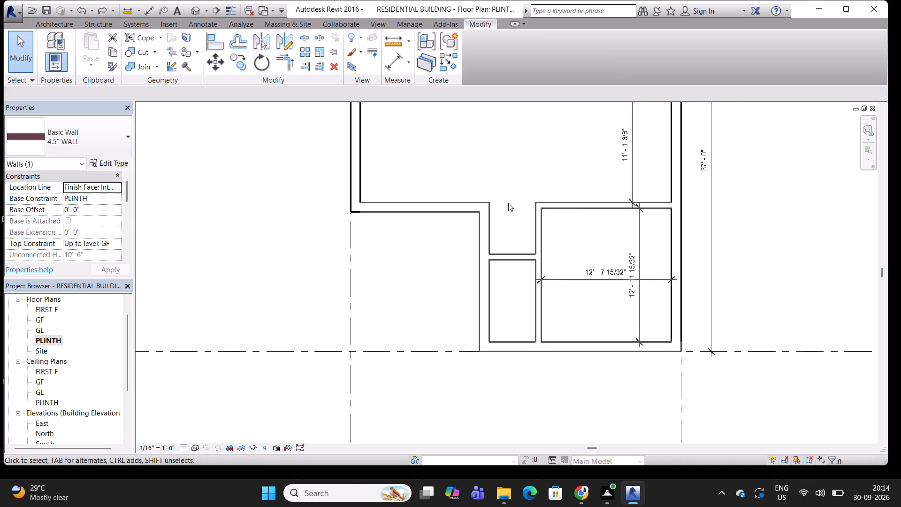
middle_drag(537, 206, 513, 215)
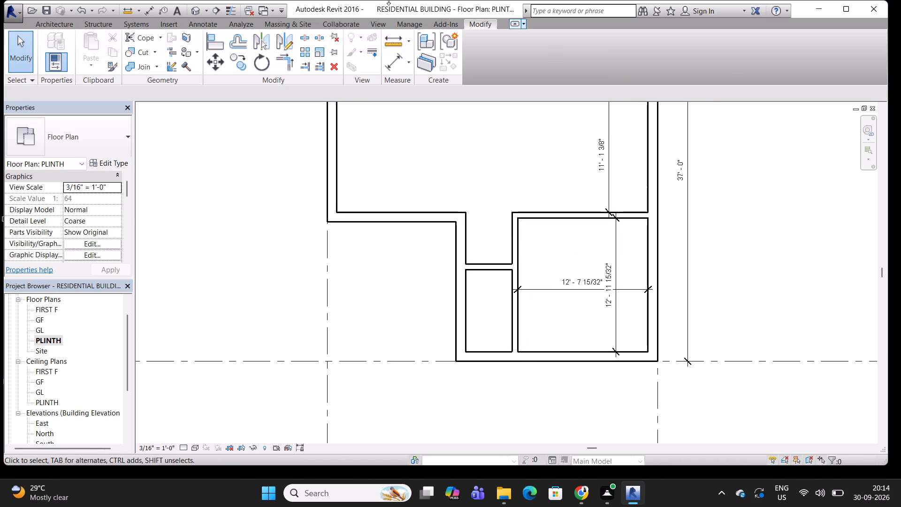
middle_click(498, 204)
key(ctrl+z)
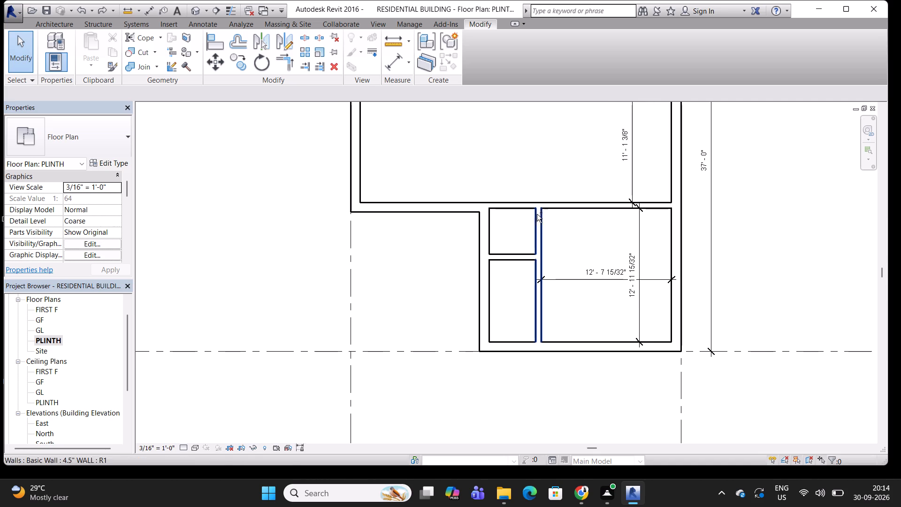
Trim the narrow room's horizontal dividing wall and the vertical 4.5" wall into a corner, keeping the vertical wall's lower part.
middle_drag(536, 219, 530, 219)
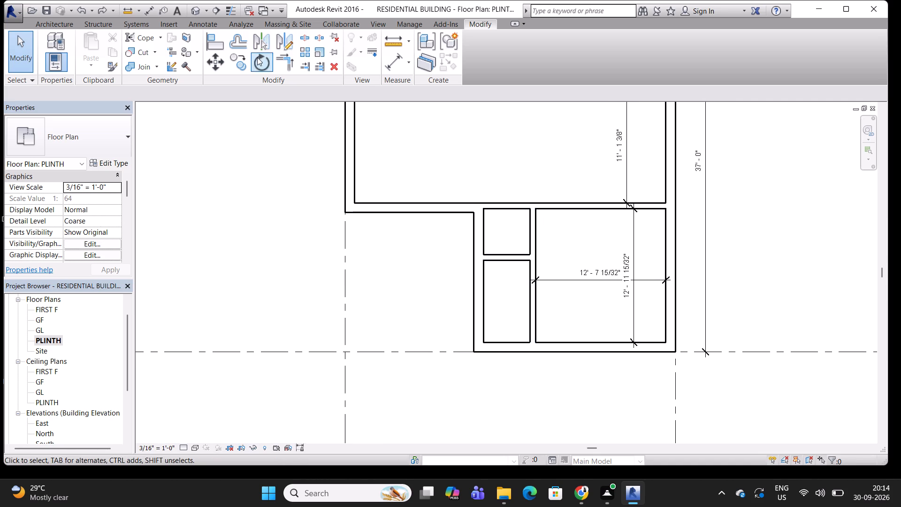
click(288, 66)
click(508, 256)
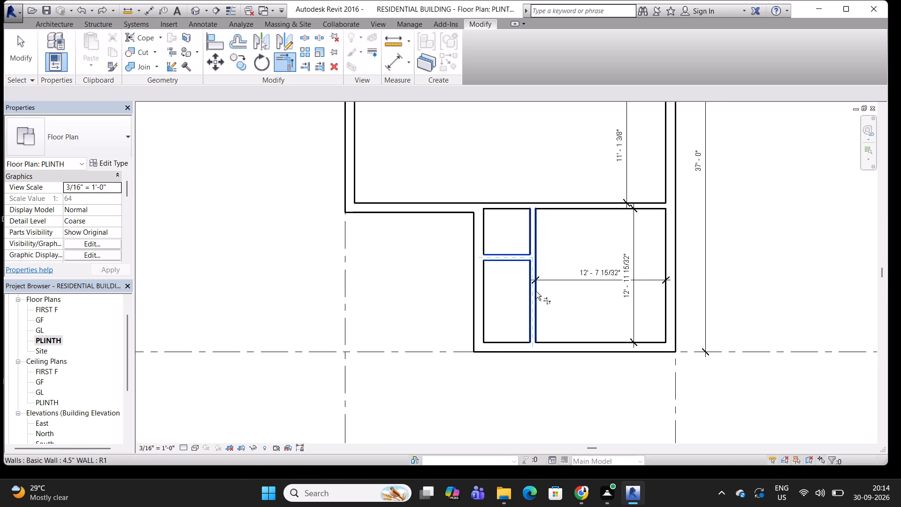
click(536, 295)
scroll(563, 237, down, 1)
middle_drag(563, 237, 500, 248)
middle_drag(477, 244, 504, 258)
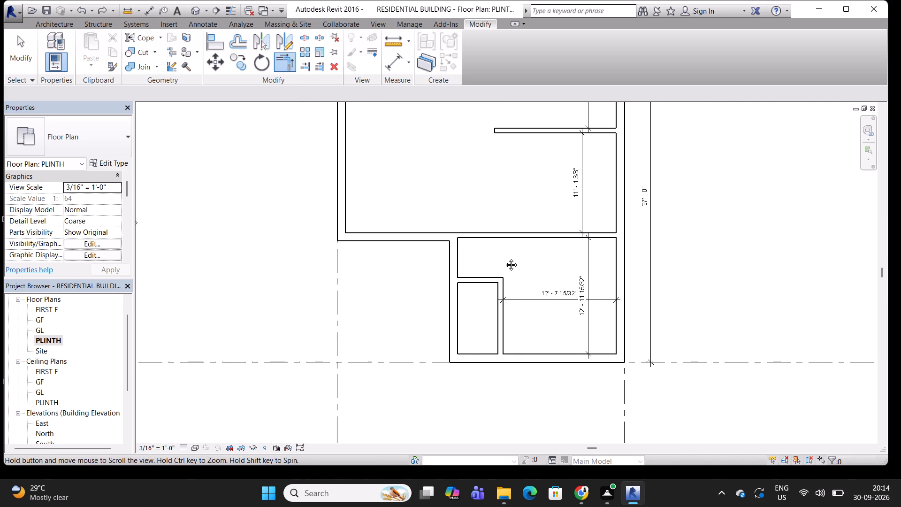
middle_drag(504, 258, 508, 223)
key(Escape)
key(Escape)
key(Escape)
Measure the clear distance from the short dividing wall to the wall above it with an Aligned dimension, without keeping it.
scroll(505, 222, down, 1)
middle_drag(505, 222, 472, 222)
middle_drag(495, 230, 553, 244)
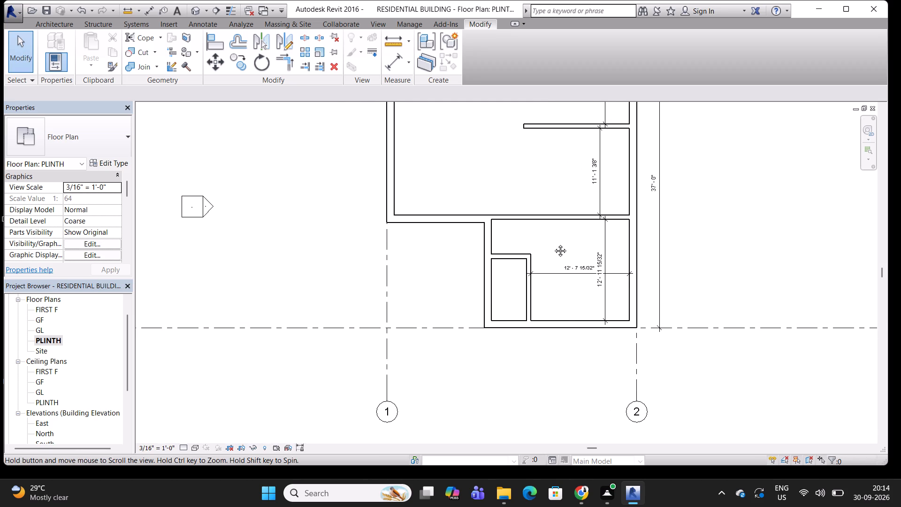
middle_drag(553, 244, 551, 245)
middle_drag(553, 240, 510, 252)
middle_drag(501, 240, 501, 242)
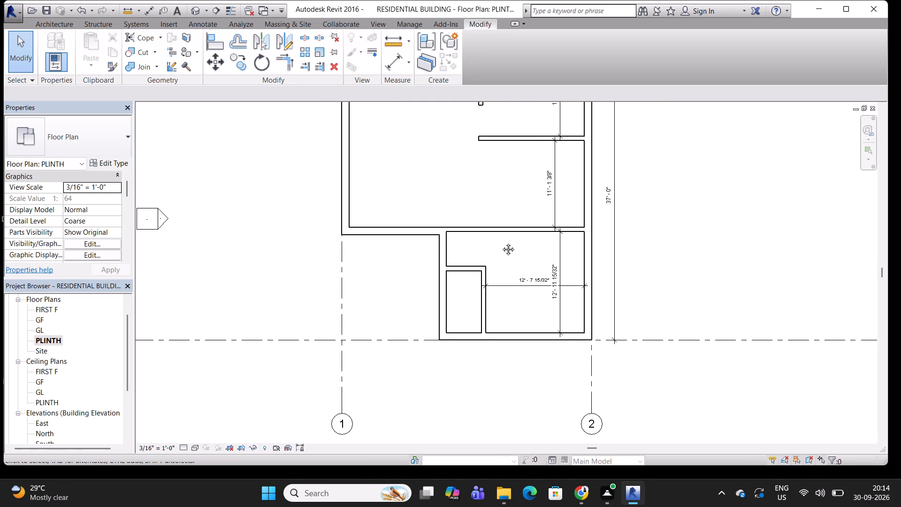
middle_drag(501, 242, 489, 298)
middle_drag(495, 285, 482, 277)
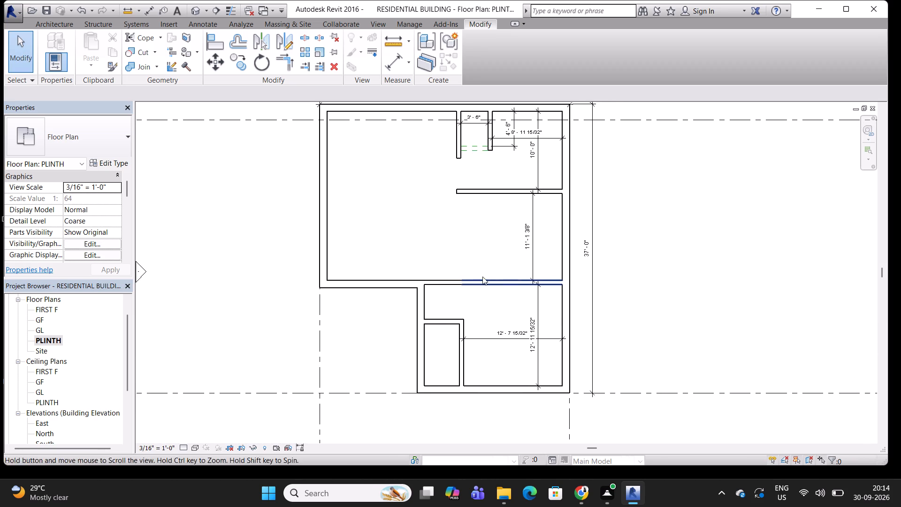
middle_drag(482, 277, 484, 279)
middle_drag(480, 286, 481, 248)
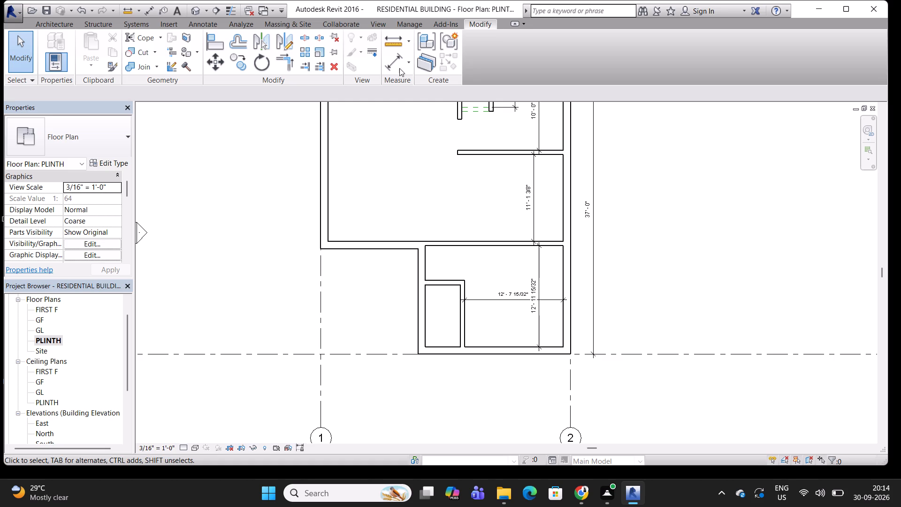
click(400, 68)
click(450, 277)
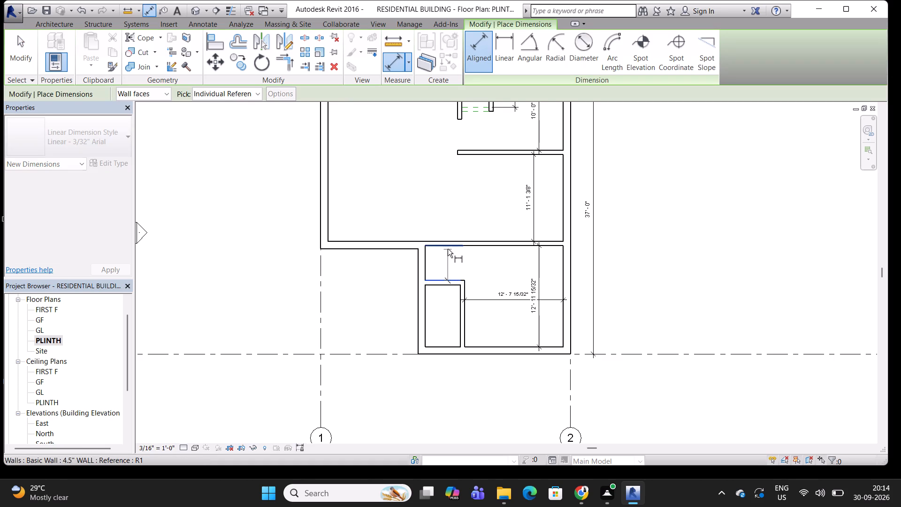
click(448, 247)
scroll(468, 260, up, 3)
key(Escape)
key(Escape)
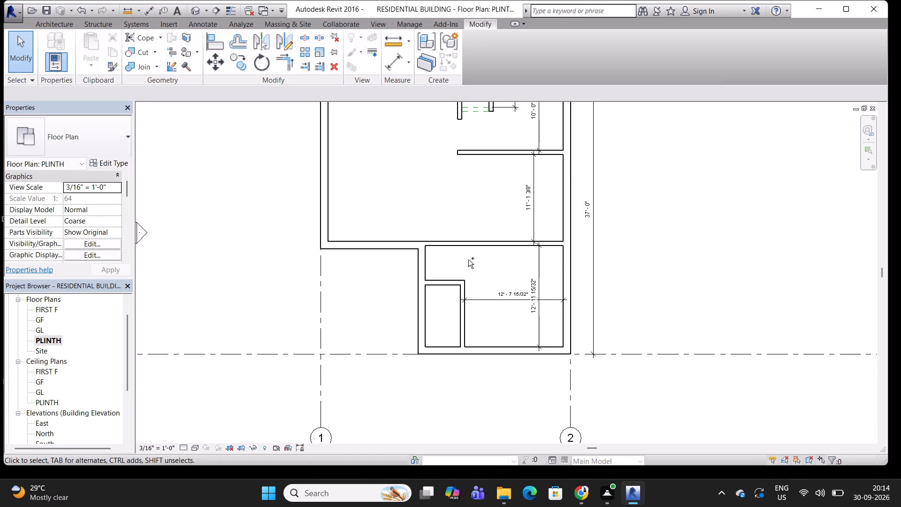
Save the project.
key(ctrl+s)
Examine the overall PLINTH plan's room layout, wall openings and dimensions.
scroll(468, 260, down, 3)
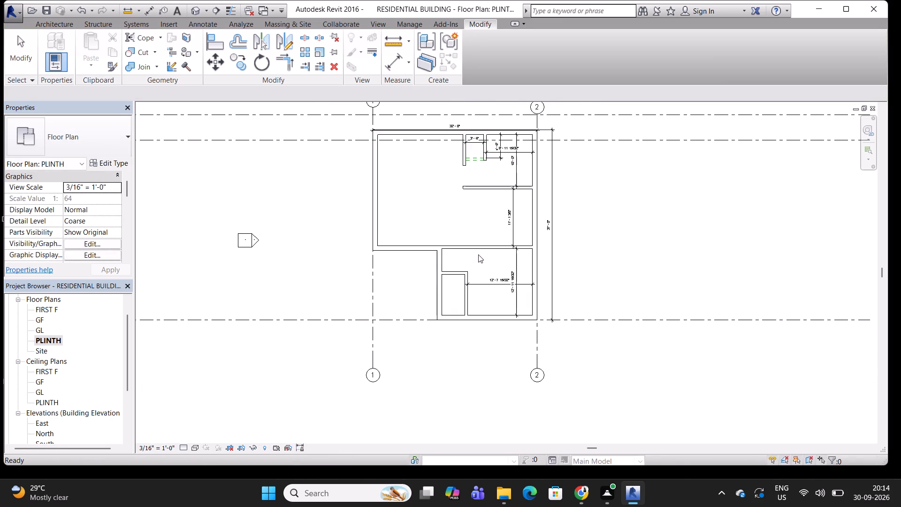
middle_drag(478, 254, 474, 337)
scroll(469, 272, up, 2)
middle_drag(458, 303, 475, 282)
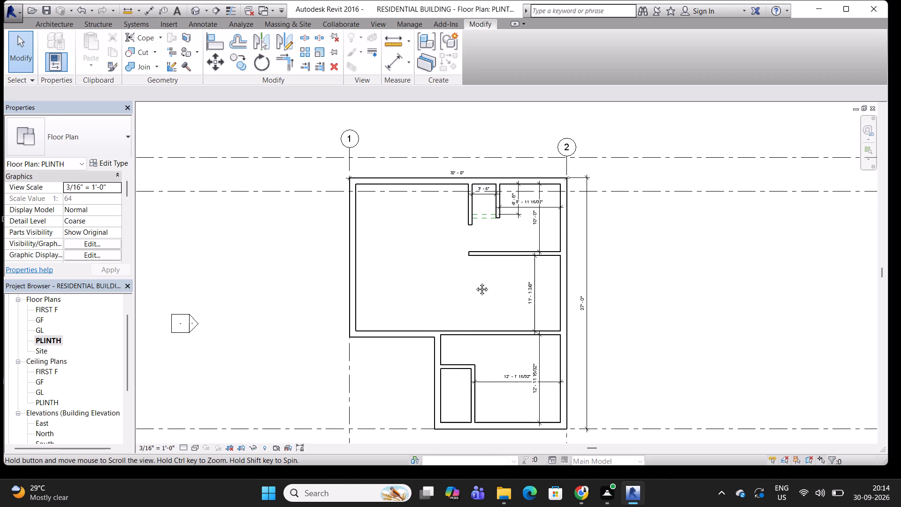
middle_drag(475, 282, 481, 267)
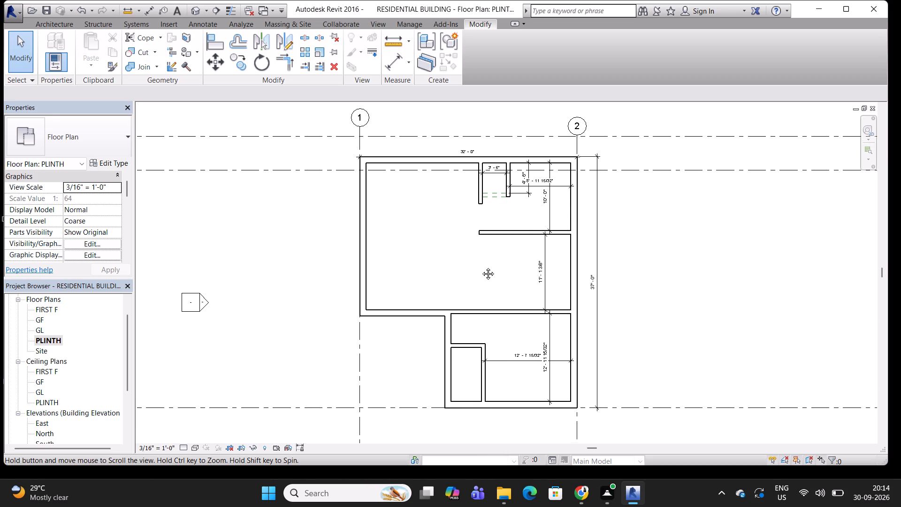
middle_drag(481, 267, 493, 264)
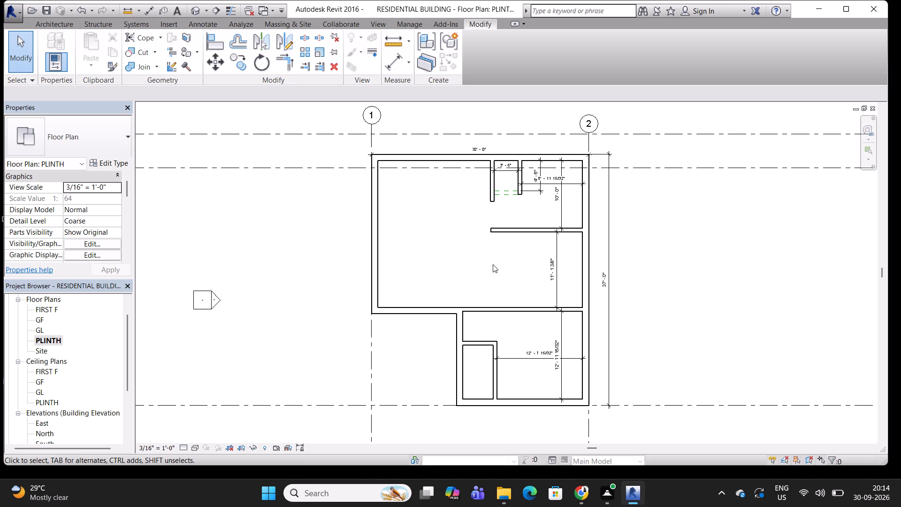
middle_drag(440, 284, 472, 260)
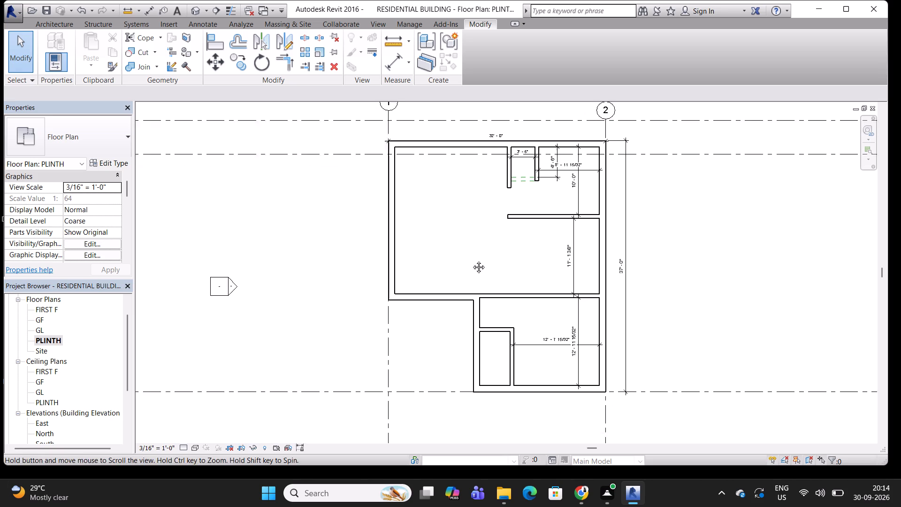
middle_drag(472, 260, 503, 238)
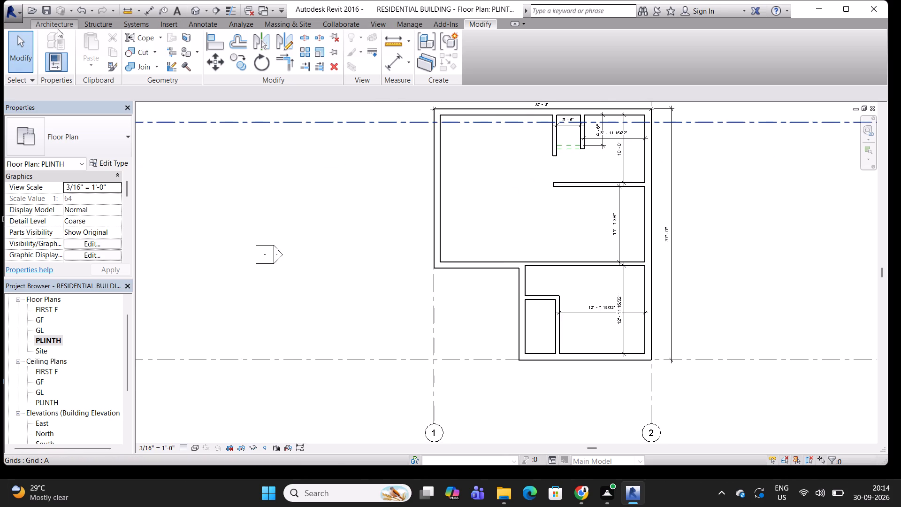
Start a new stair and duplicate the assembled stair type 7" max riser 11" tread as STEPS.
click(56, 28)
click(441, 46)
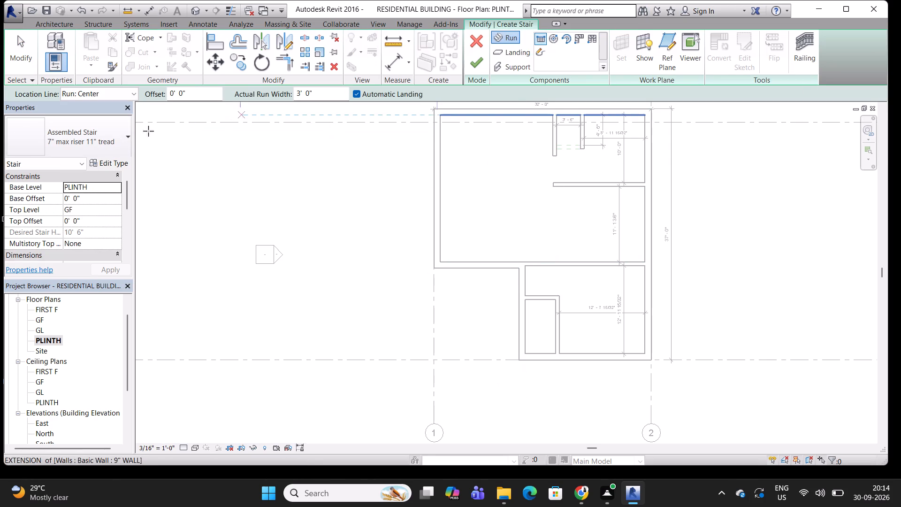
click(120, 137)
click(110, 150)
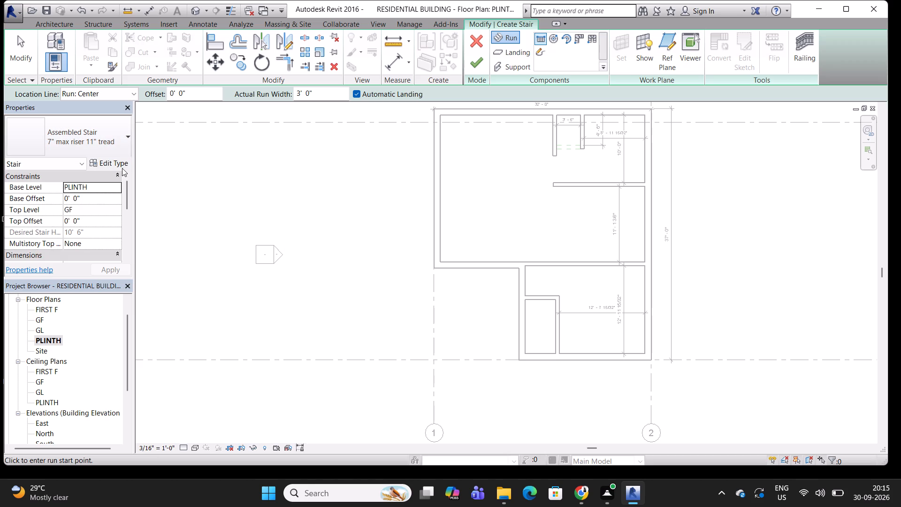
click(119, 164)
click(224, 118)
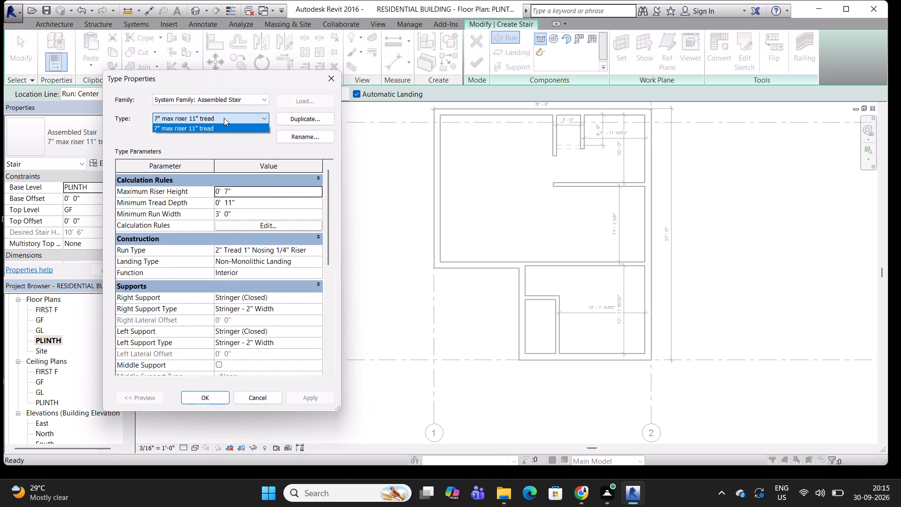
click(312, 120)
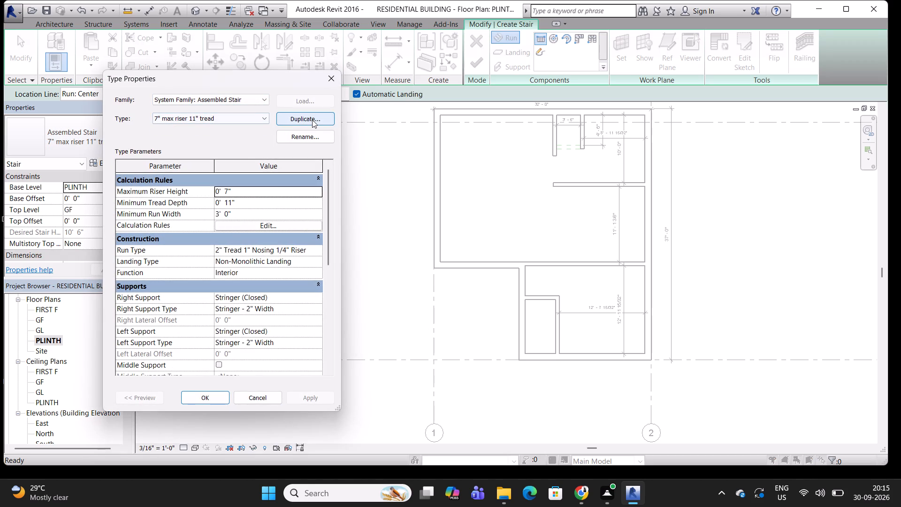
click(312, 120)
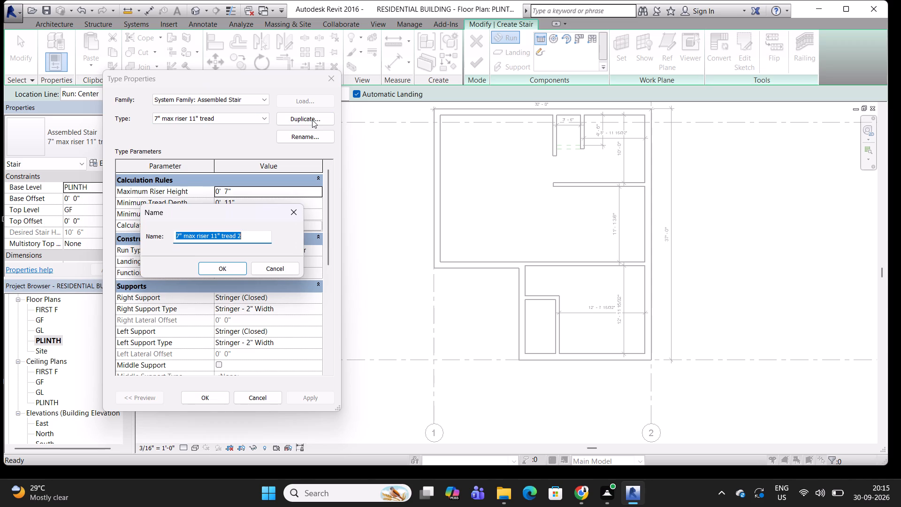
text(STEO)
key(BackSpace)
text(PS)
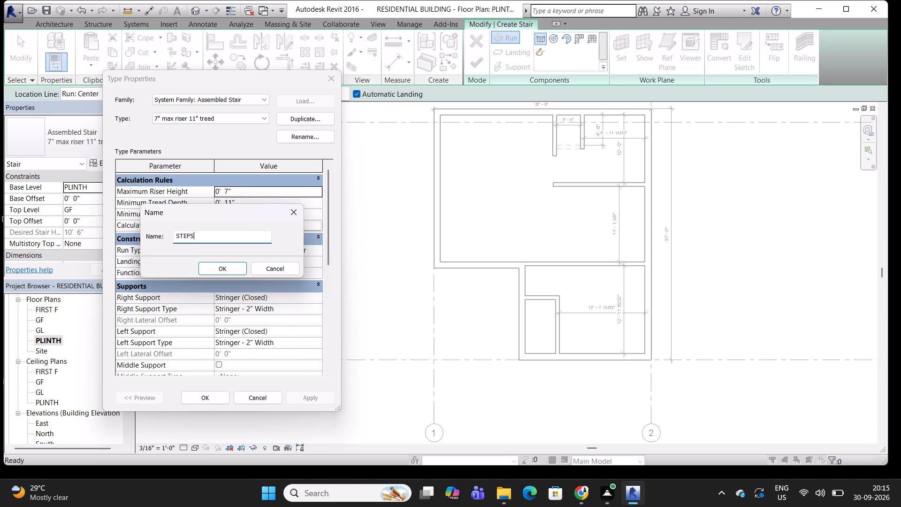
key(Return)
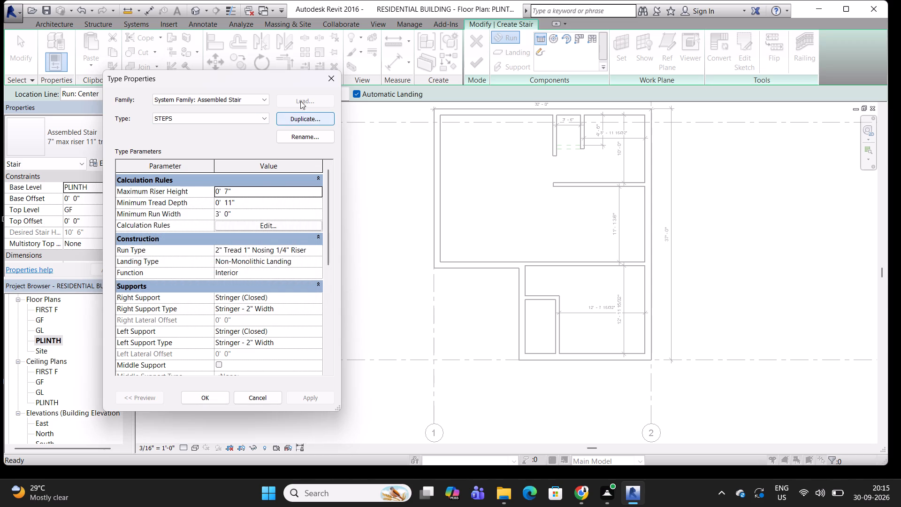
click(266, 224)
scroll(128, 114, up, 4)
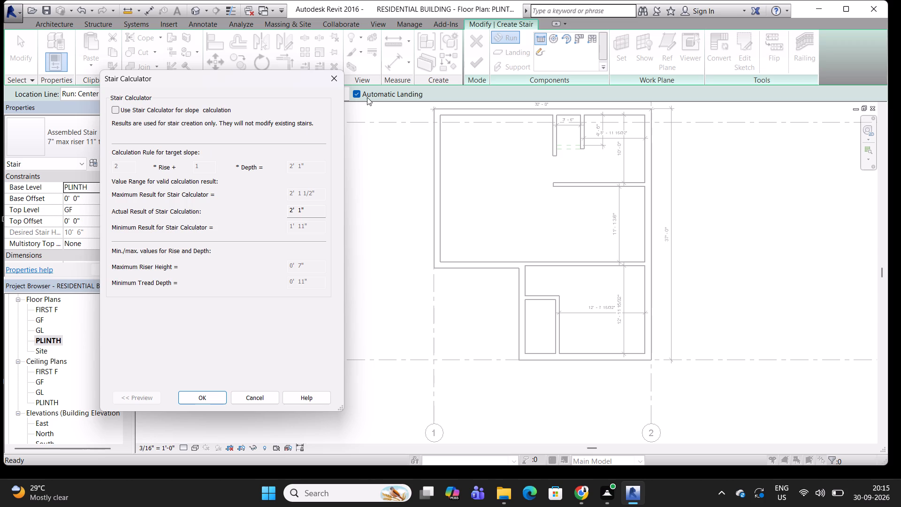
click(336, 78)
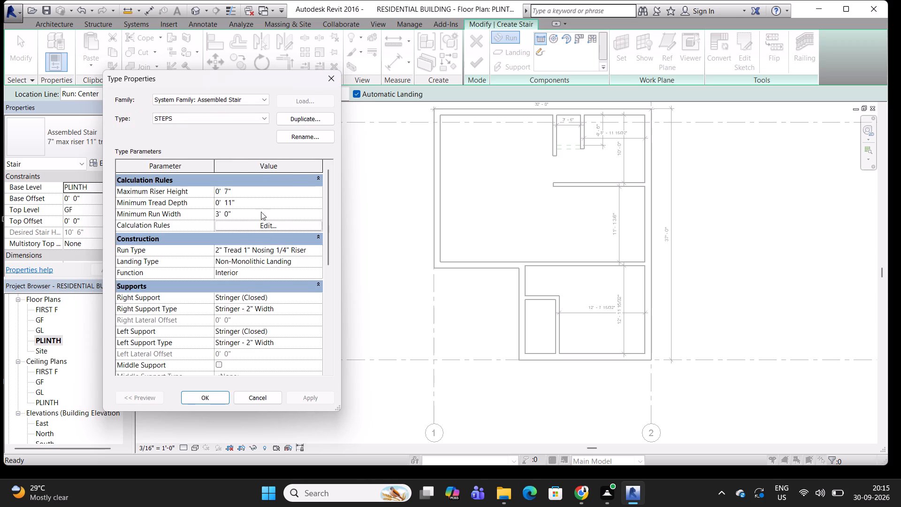
Set the STEPS stair type's Maximum Riser Height to 6' 0".
scroll(217, 138, up, 3)
click(242, 190)
key(6)
key(Return)
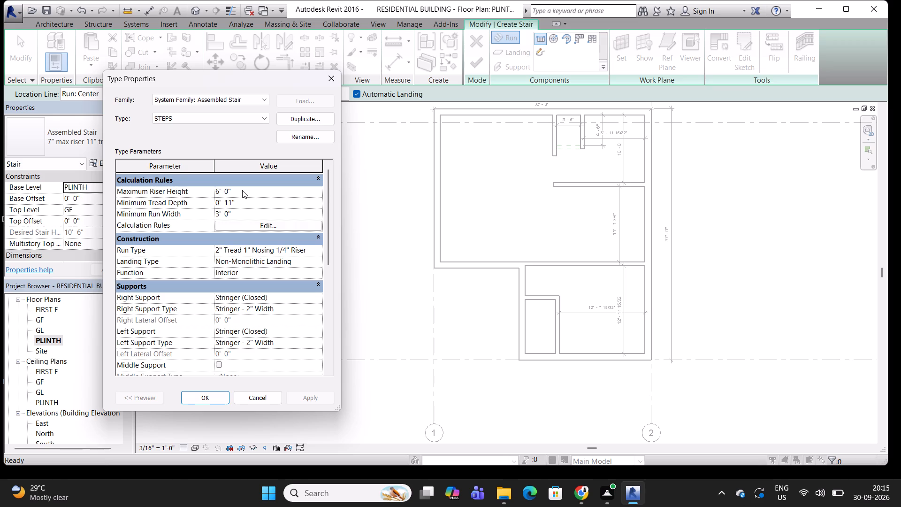
Set the STEPS stair type's Maximum Riser Height to 0' 6" and Minimum Tread Depth to 1' 0", and accept the type properties.
click(242, 190)
text(6")
key(Return)
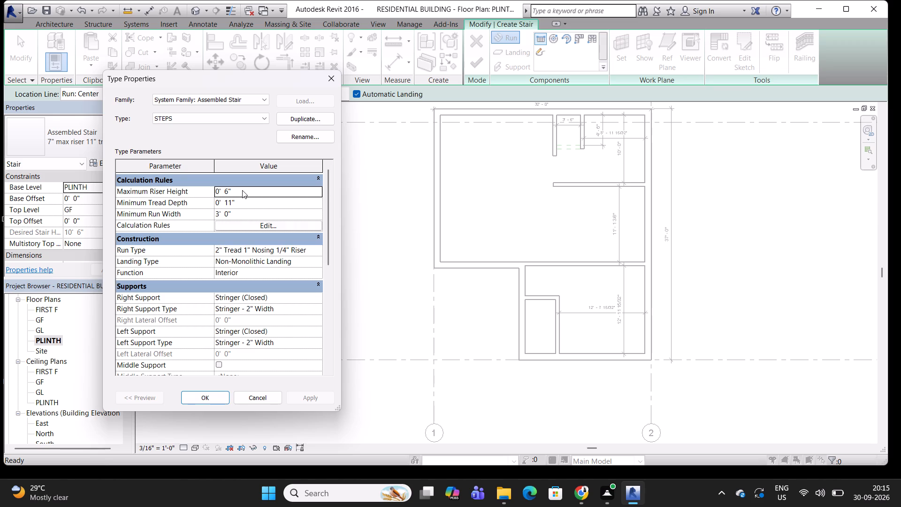
click(248, 201)
text(12)
key(Return)
click(248, 201)
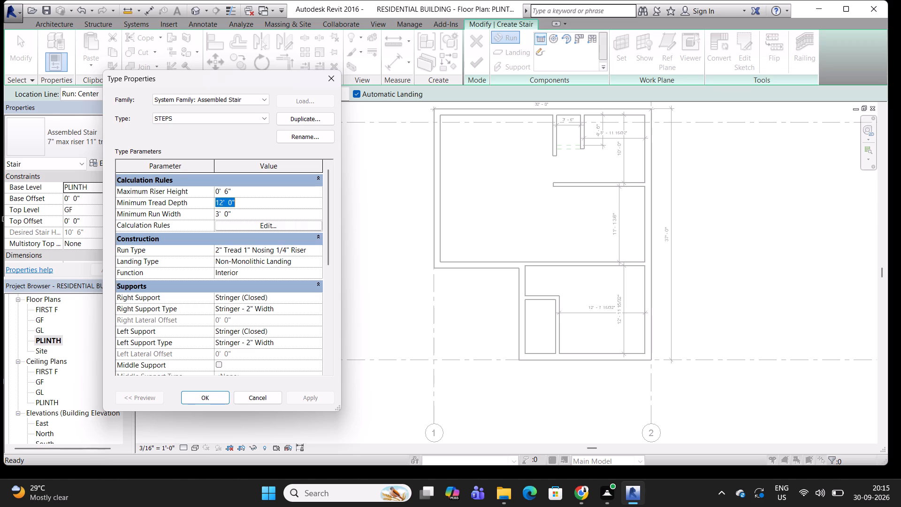
key(1)
key(2)
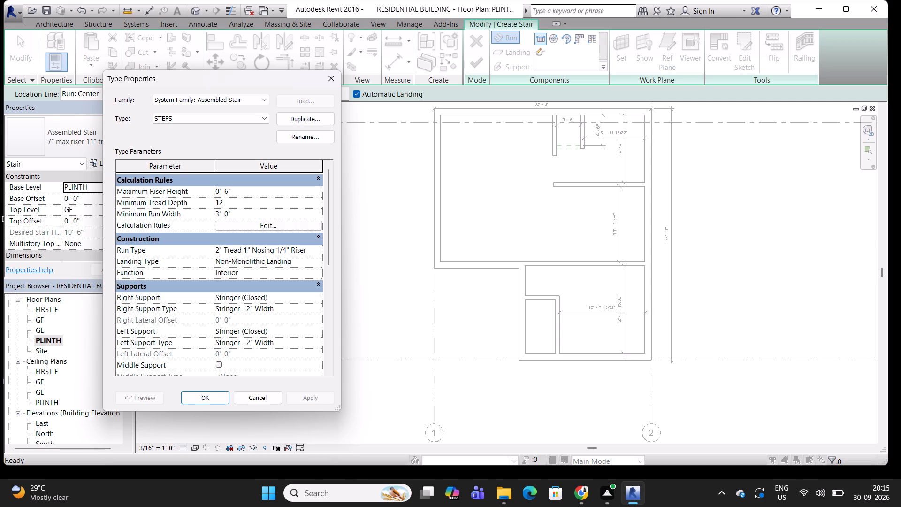
key(shift+quotedbl)
key(Return)
click(201, 397)
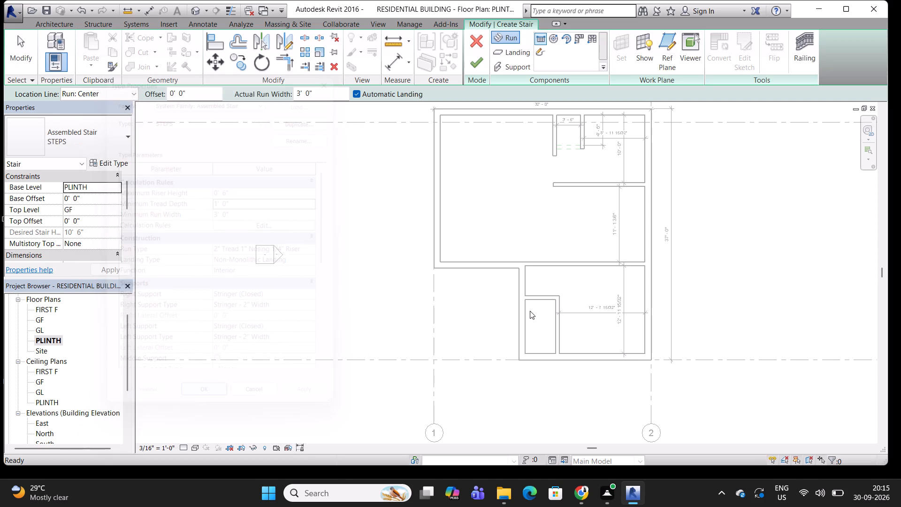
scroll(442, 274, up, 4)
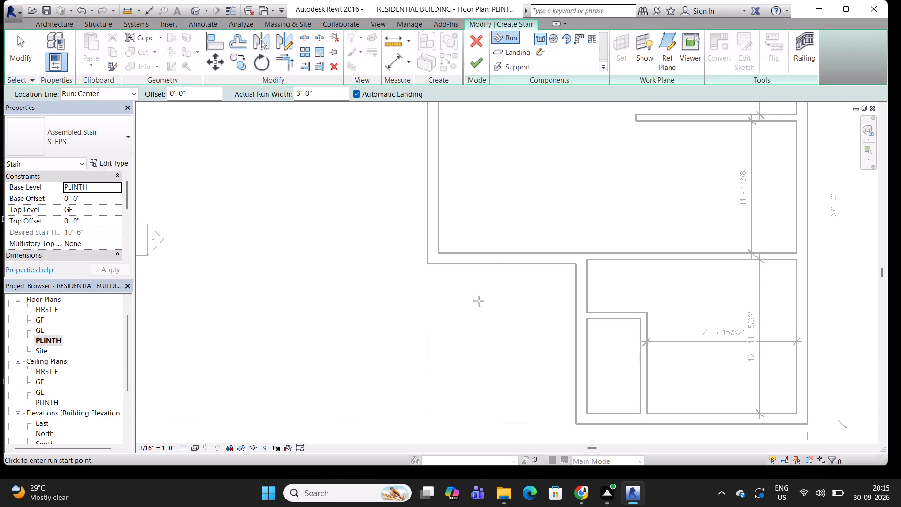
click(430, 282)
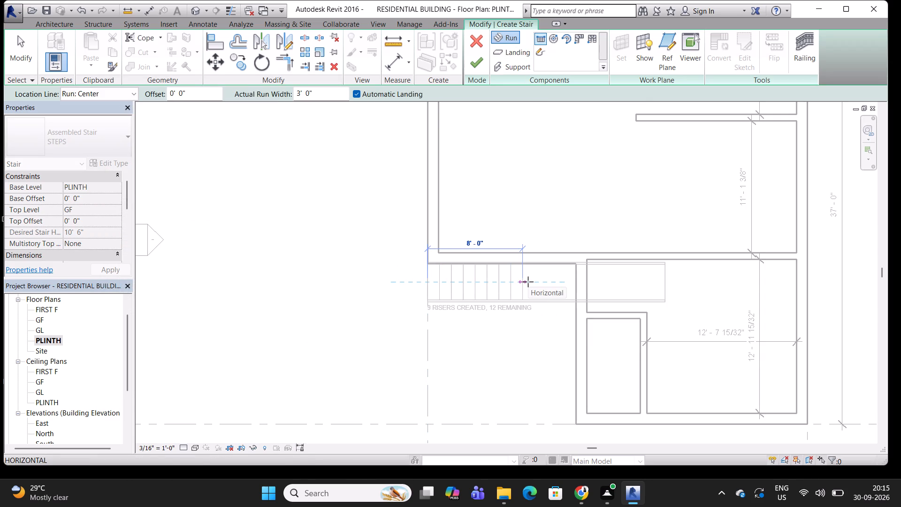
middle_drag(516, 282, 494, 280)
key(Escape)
Draw a straight three-riser stair run about 2' 0" long, rising toward the exterior wall in the plan's recessed corner near grid 1.
click(469, 292)
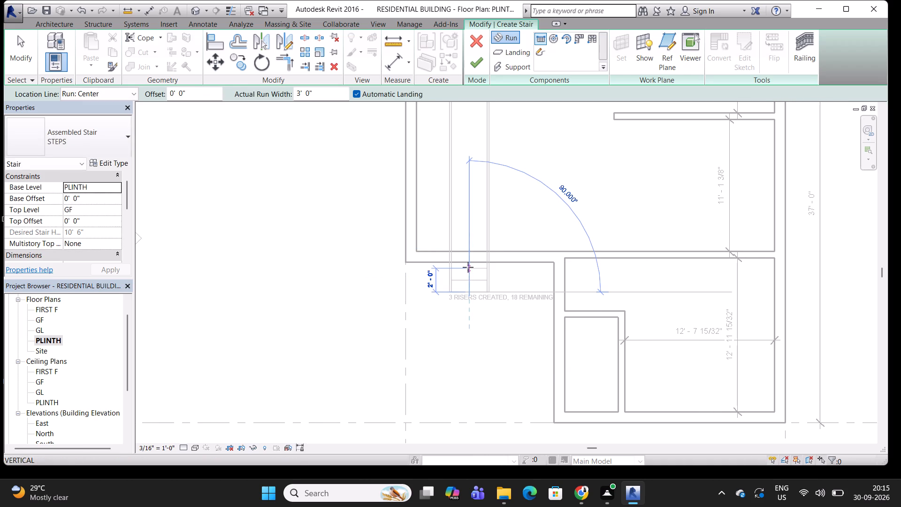
click(467, 264)
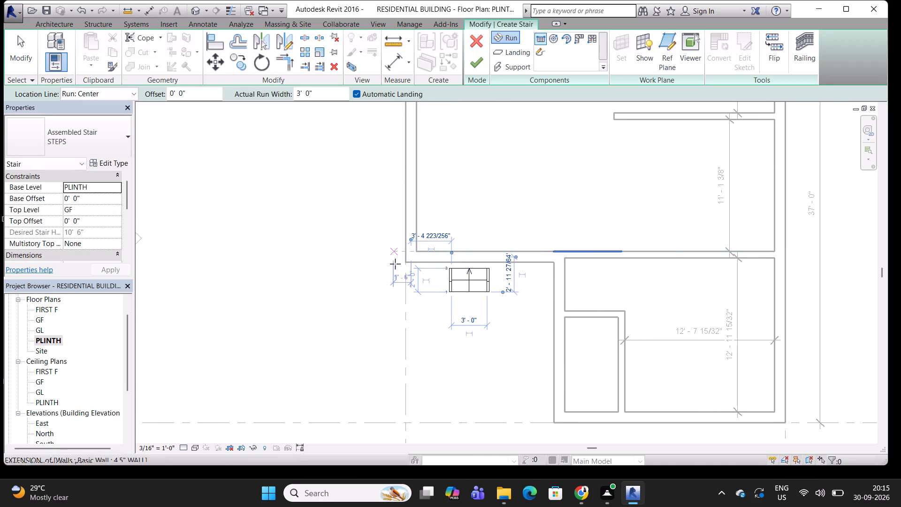
scroll(469, 270, up, 8)
middle_drag(505, 275, 551, 253)
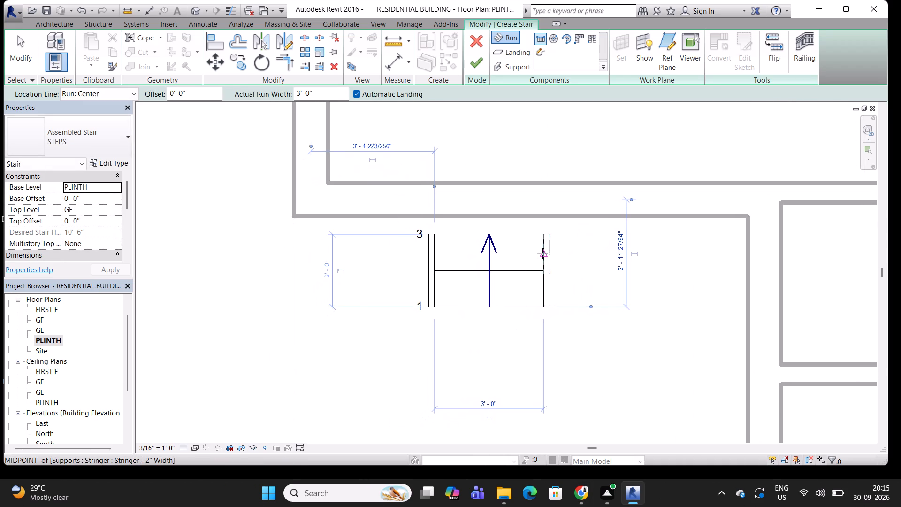
scroll(542, 253, down, 1)
middle_drag(542, 253, 532, 253)
scroll(534, 262, up, 4)
key(Escape)
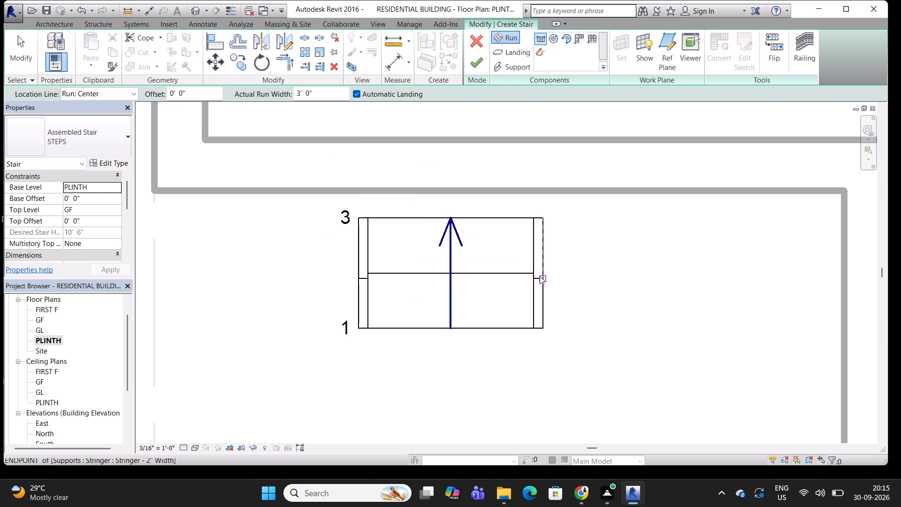
key(Escape)
Delete the stringer supports on both sides of the stair run.
click(539, 277)
key(Delete)
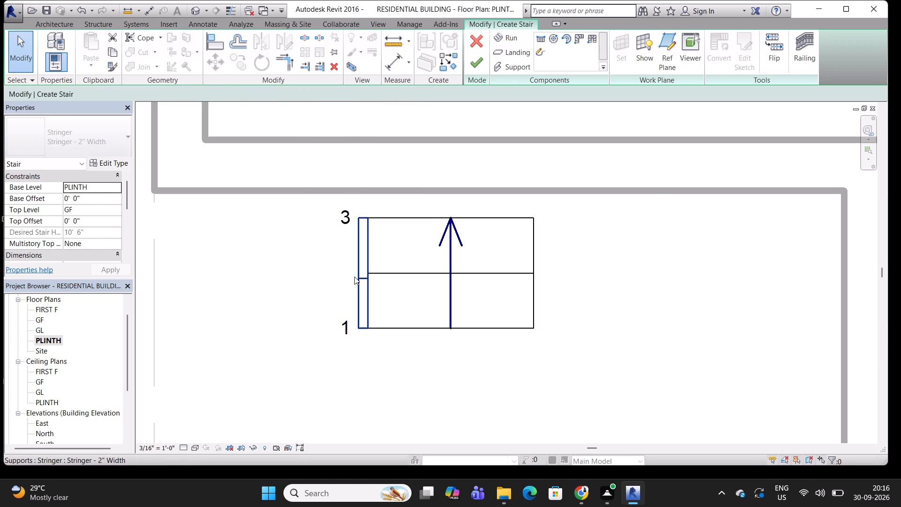
click(359, 277)
key(Delete)
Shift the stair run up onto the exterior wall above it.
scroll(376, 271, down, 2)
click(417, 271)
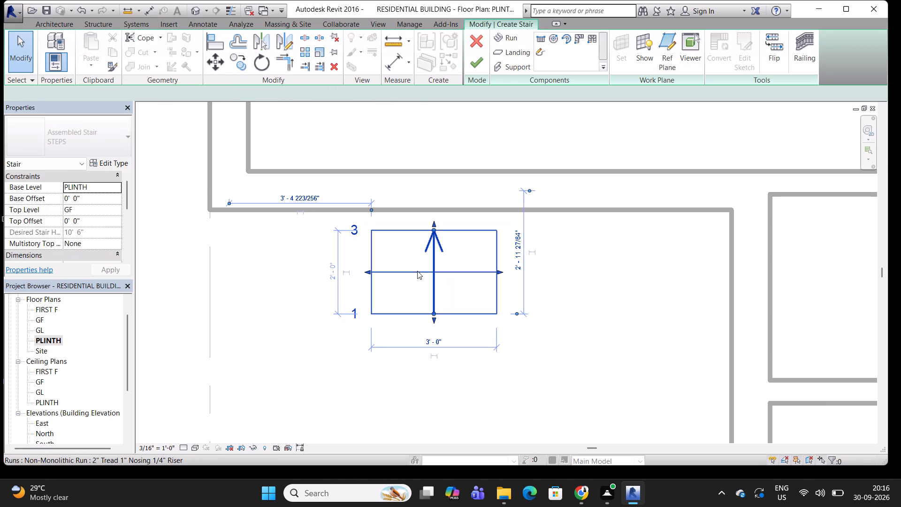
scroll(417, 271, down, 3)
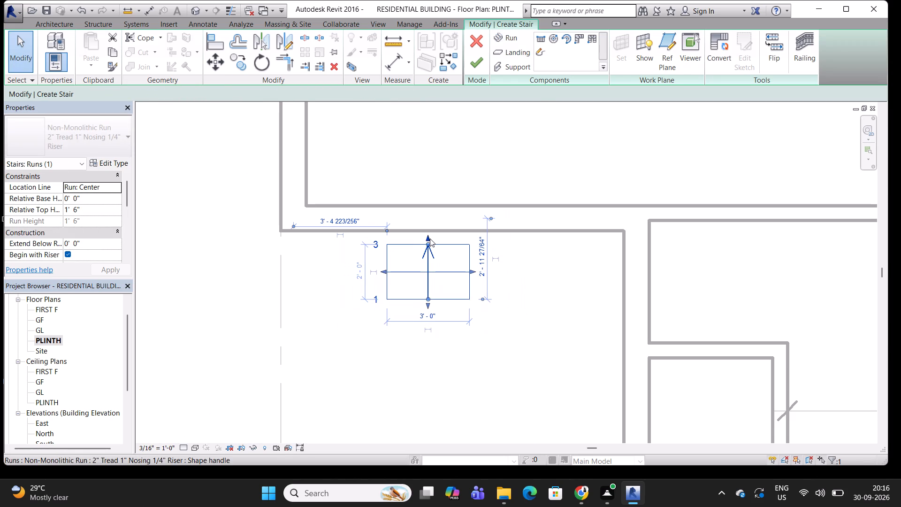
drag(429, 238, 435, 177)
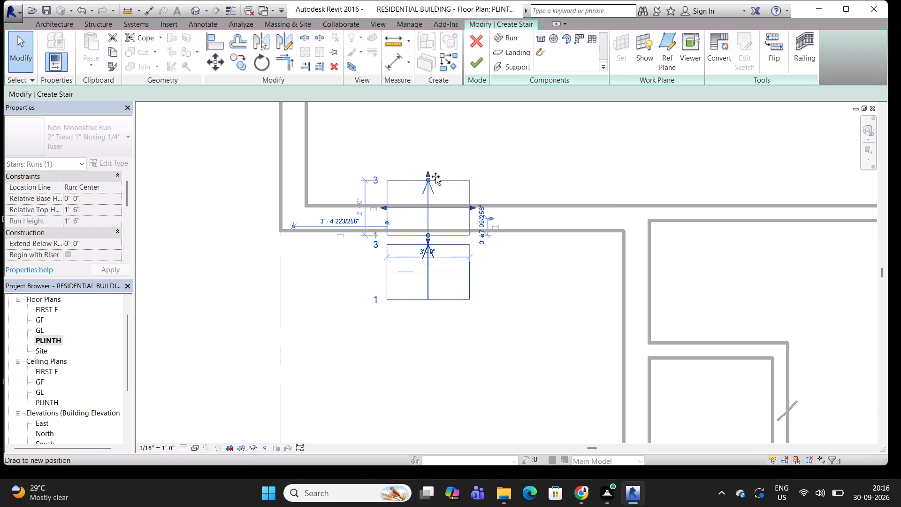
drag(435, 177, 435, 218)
Widen the stair run to about 12' 6" so it spans from grid 1 to the adjoining side wall's face.
middle_drag(463, 246, 480, 258)
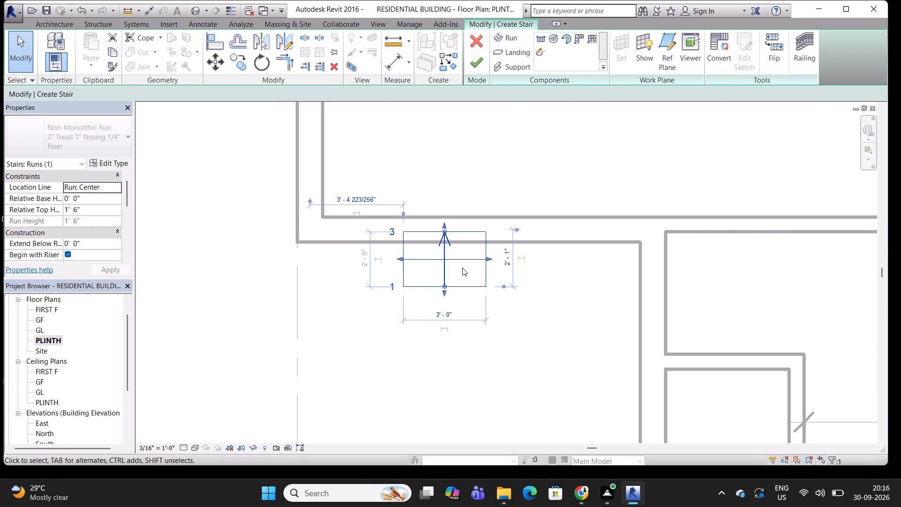
scroll(459, 262, down, 1)
middle_drag(447, 257, 460, 269)
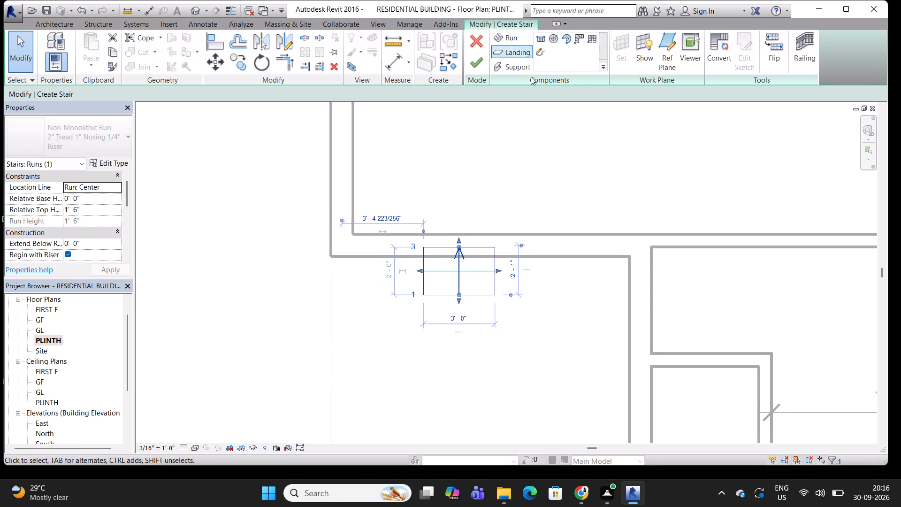
drag(498, 271, 626, 273)
drag(420, 270, 333, 263)
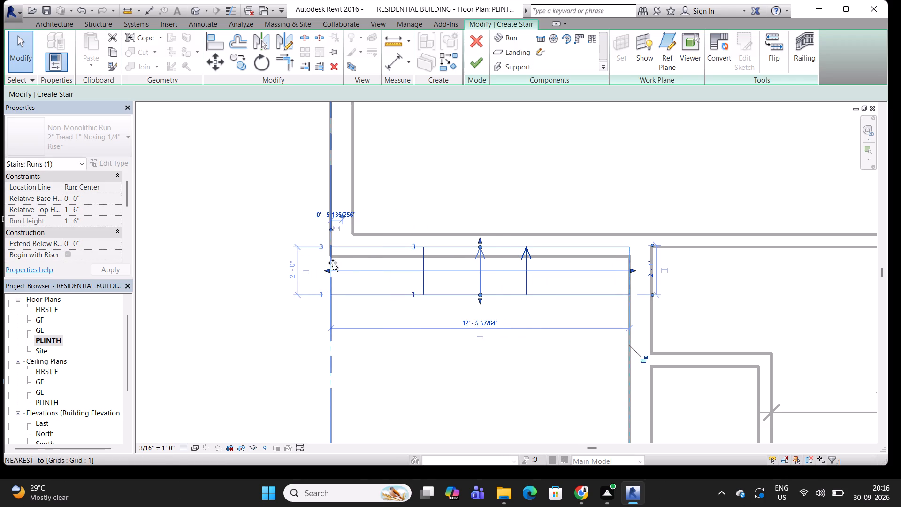
drag(333, 263, 332, 262)
Move the stair run so its upper end meets the outer face of the exterior wall.
scroll(401, 252, down, 1)
middle_drag(416, 254, 474, 253)
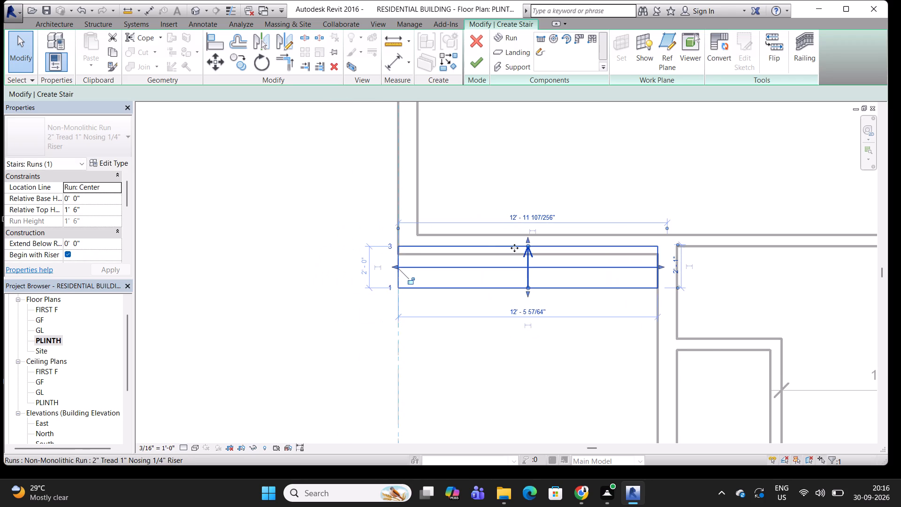
drag(400, 246, 401, 253)
drag(401, 253, 401, 255)
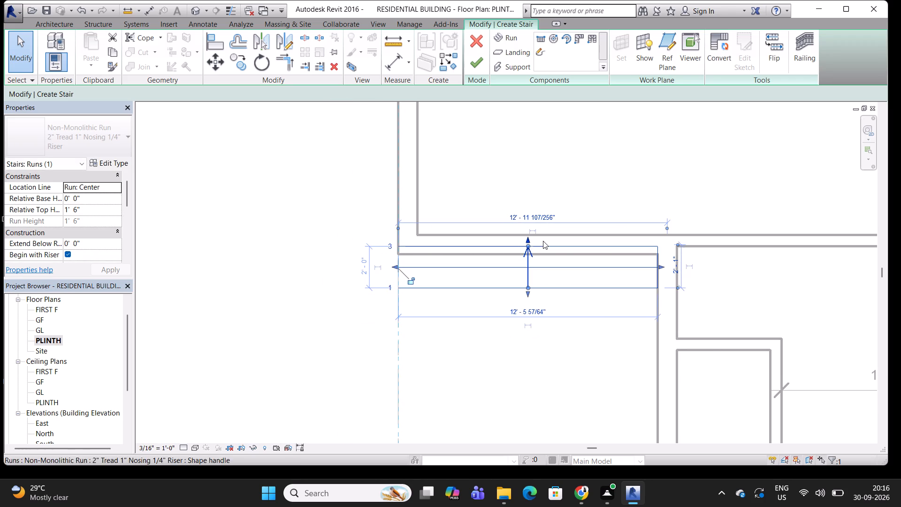
drag(527, 240, 530, 255)
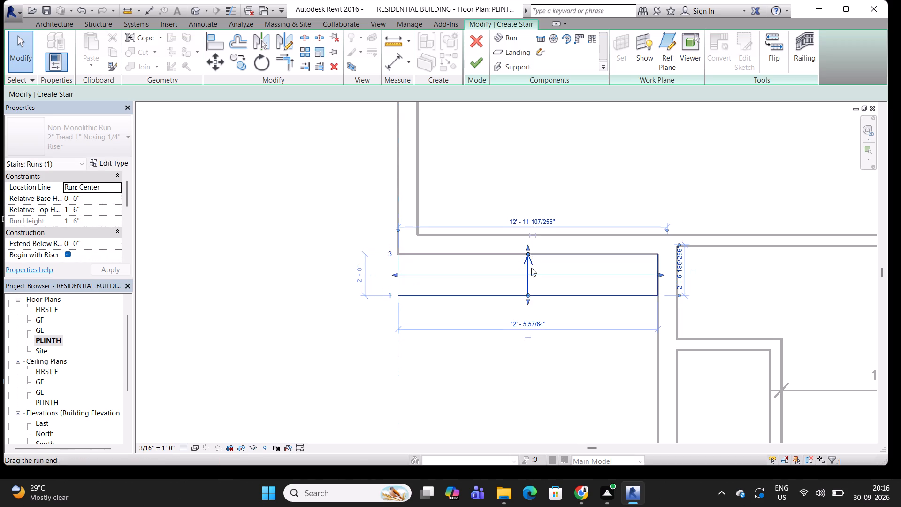
Convert the stair run to a custom sketch-based component and open its sketch for editing.
middle_drag(519, 289, 488, 252)
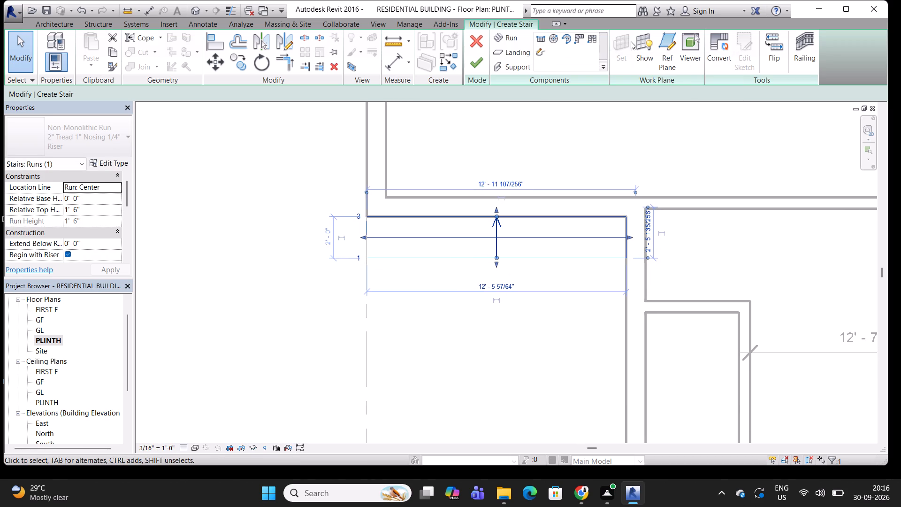
click(712, 44)
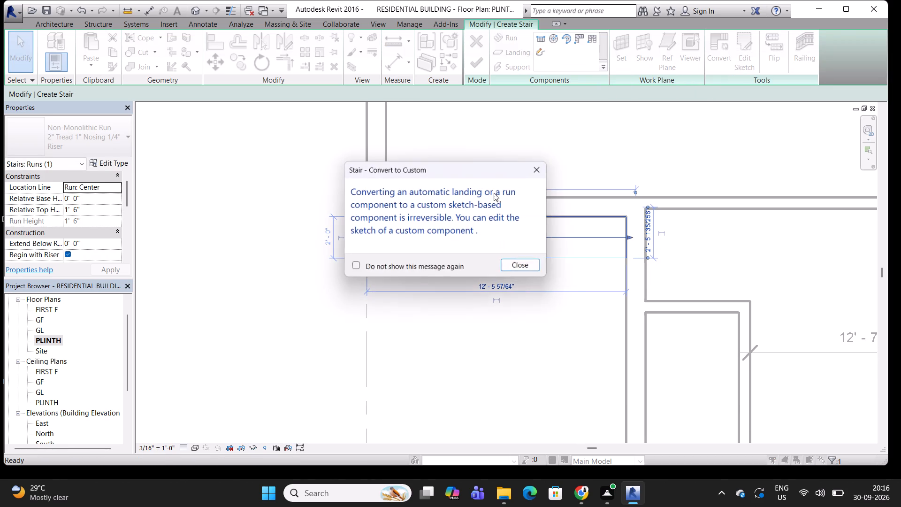
click(515, 264)
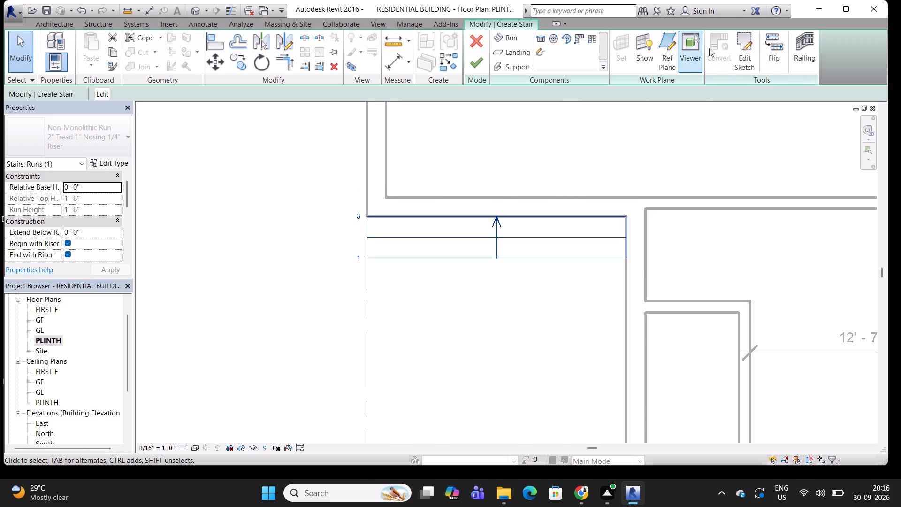
click(747, 42)
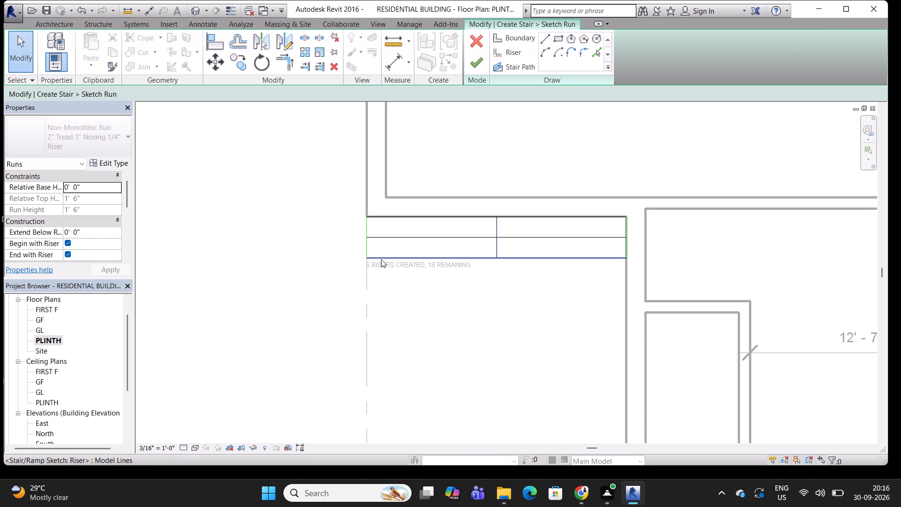
Offset copies of the first riser line outward from the exterior wall at 1' 0" spacing to add two more riser lines.
scroll(393, 259, up, 7)
scroll(393, 259, down, 3)
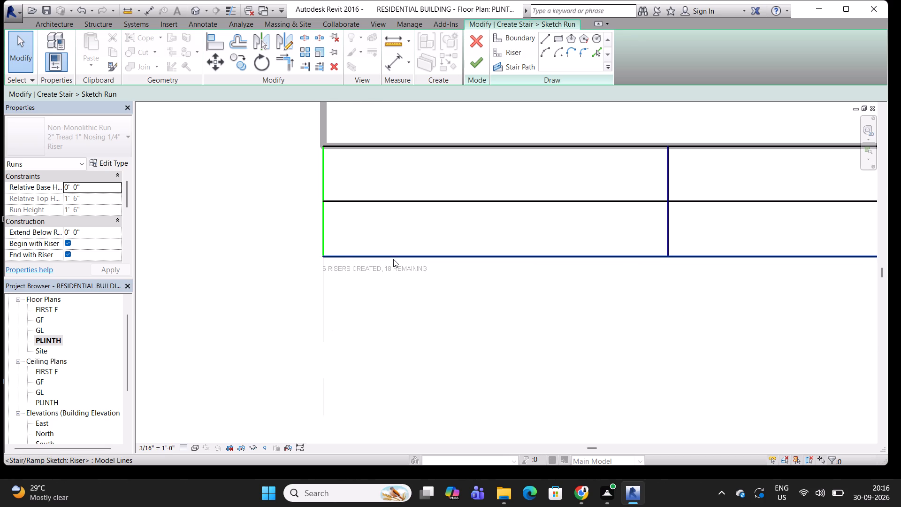
scroll(393, 259, down, 1)
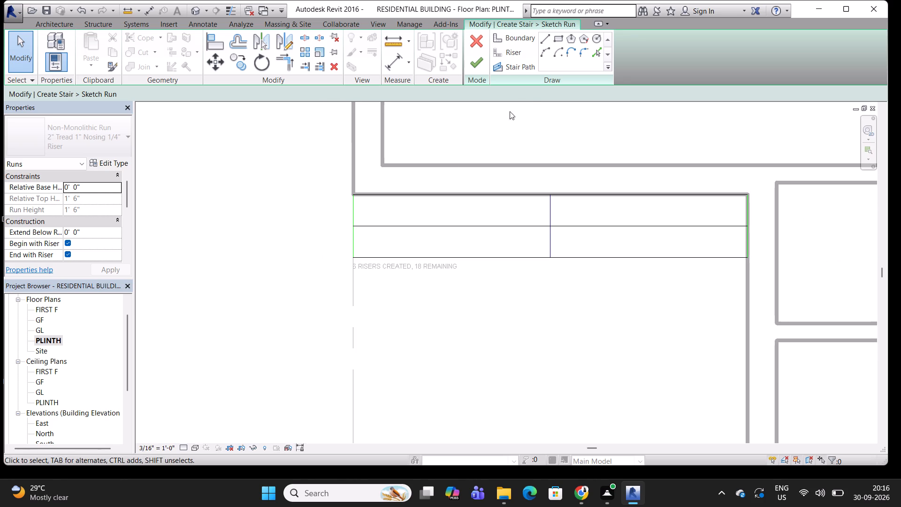
click(240, 59)
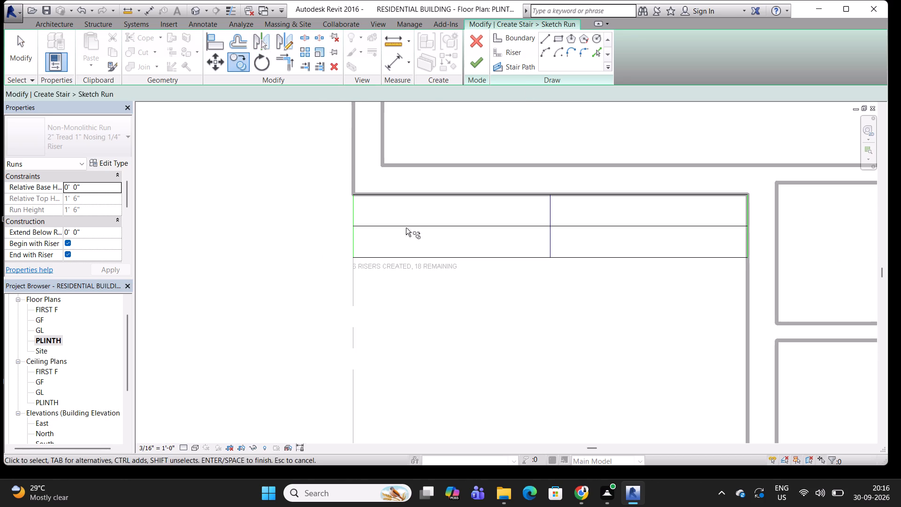
click(398, 259)
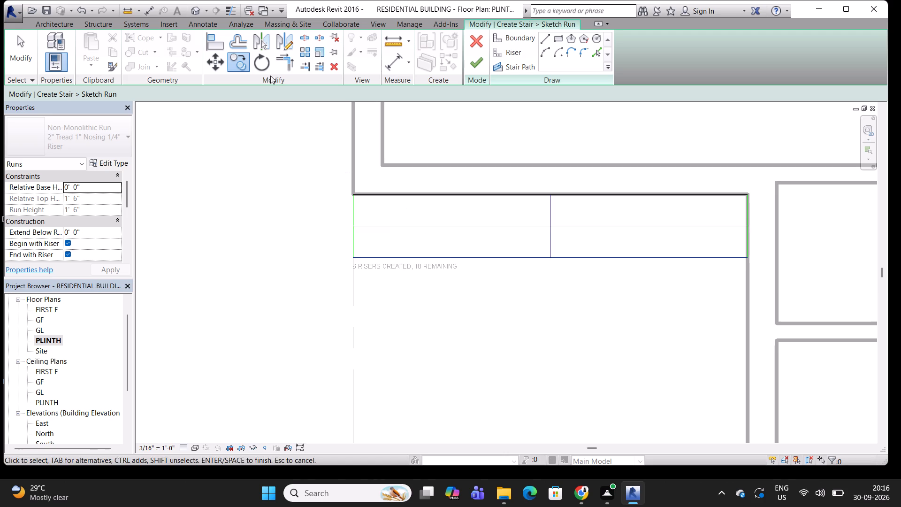
click(235, 40)
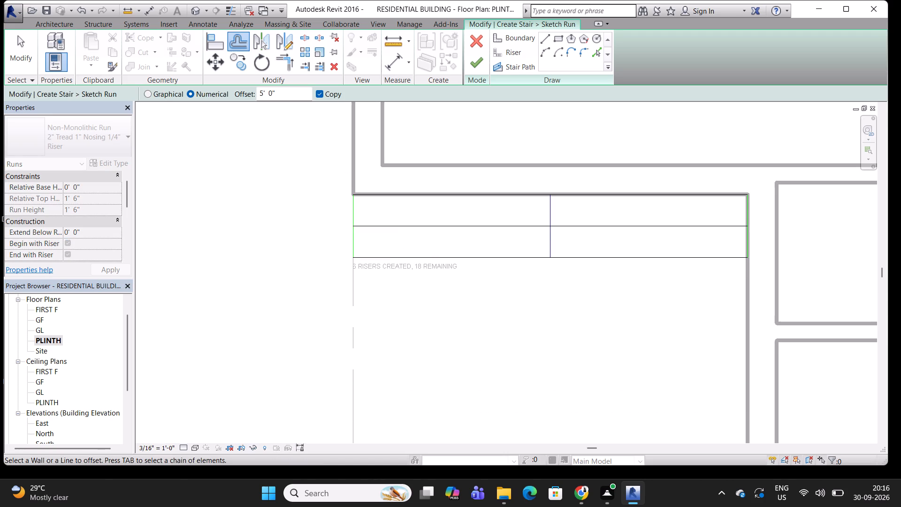
drag(281, 92, 259, 97)
key(1)
key(apostrophe)
key(Return)
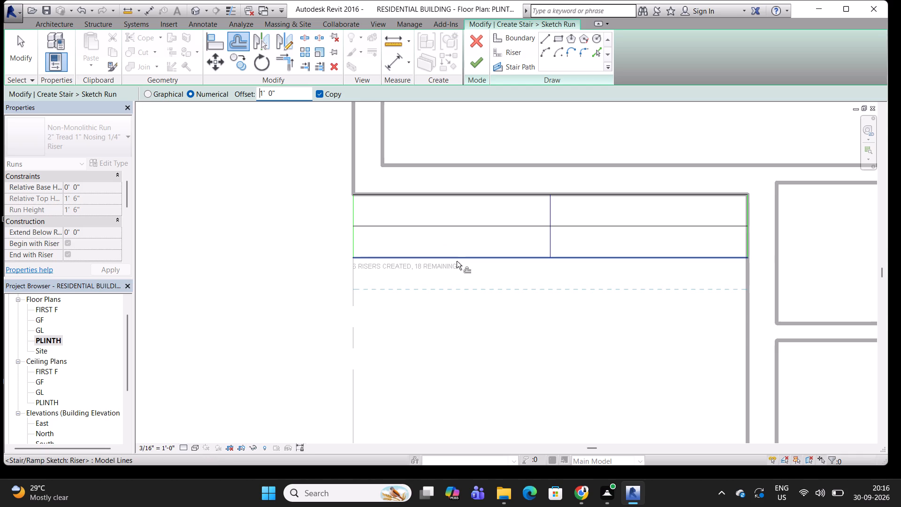
click(457, 261)
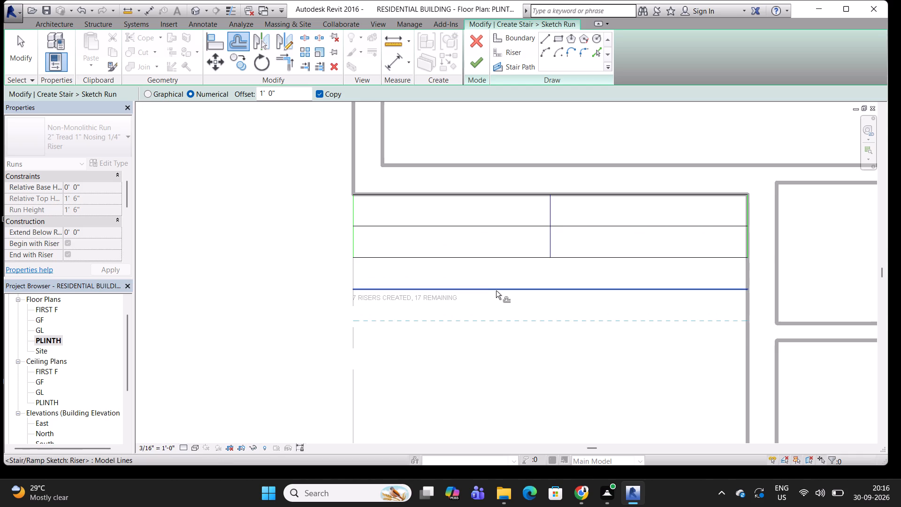
click(495, 291)
scroll(490, 291, down, 2)
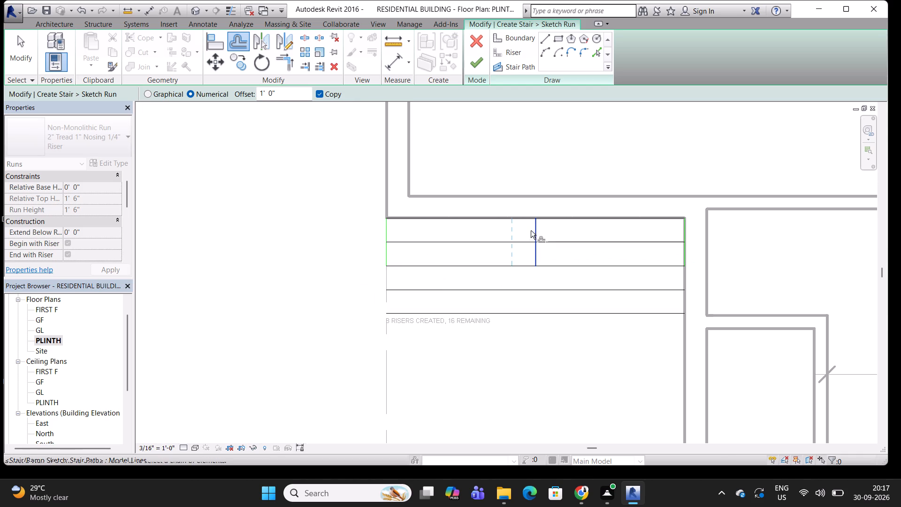
Extend both side boundary lines of the run sketch to the outermost riser line.
key(Escape)
click(386, 258)
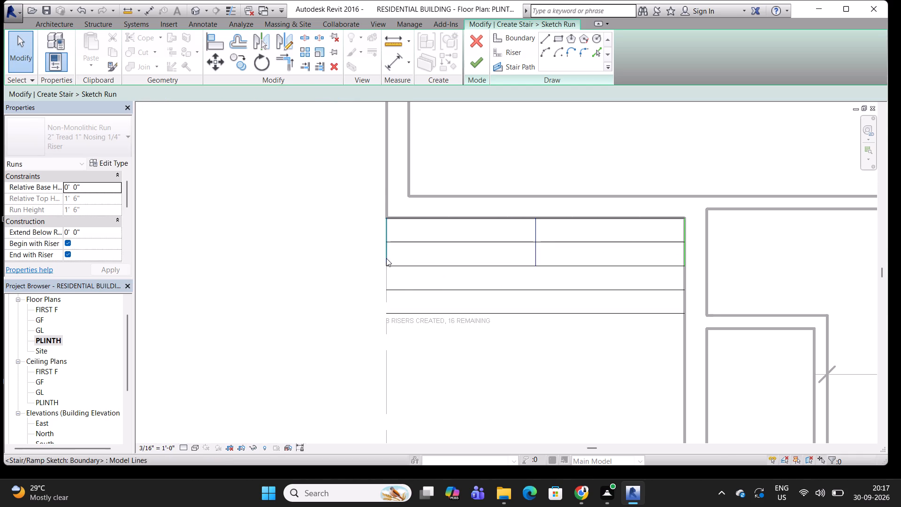
drag(385, 264, 387, 315)
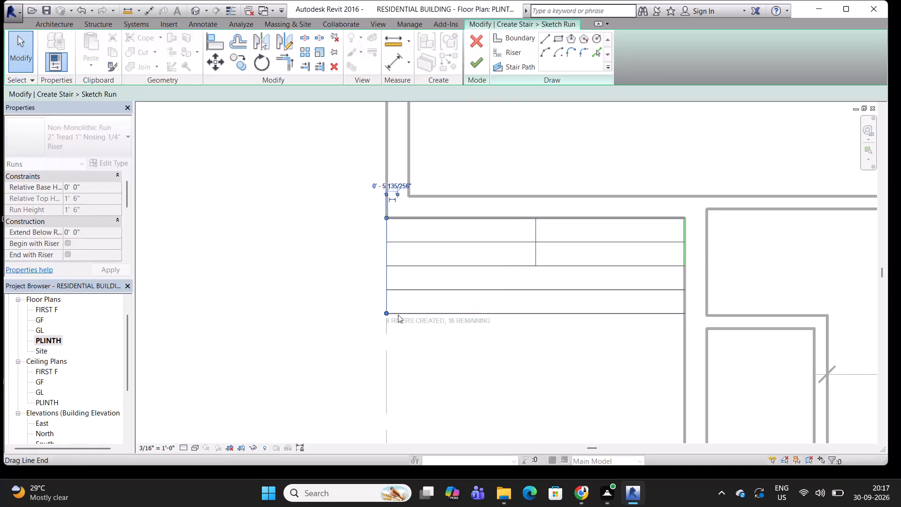
click(687, 251)
drag(685, 265, 687, 311)
Delete the stair path line from the run sketch and finish the sketch.
click(534, 251)
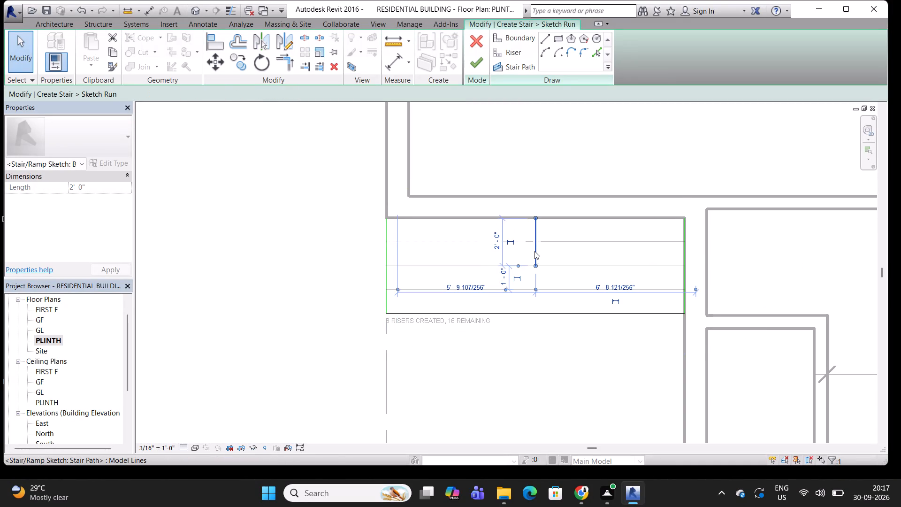
key(Delete)
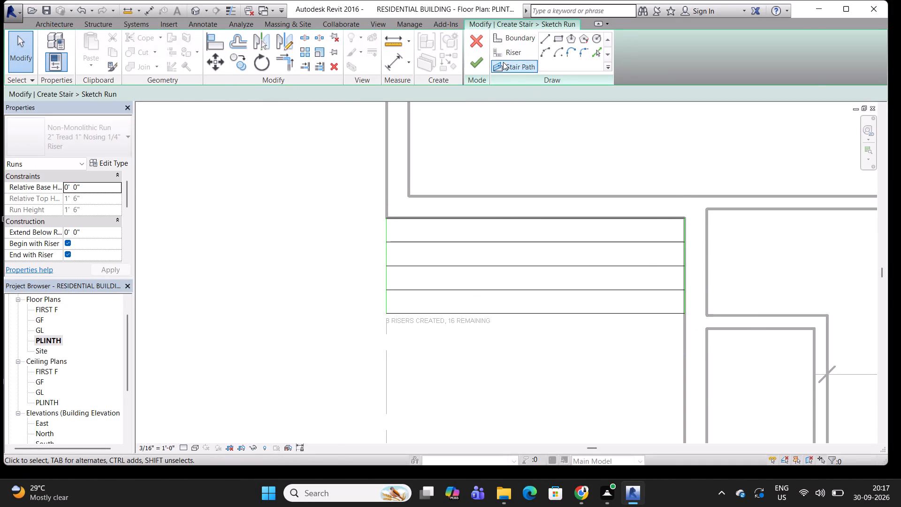
click(474, 55)
Finish the entrance stair with its four-tread run and leave stair creation mode.
scroll(465, 230, down, 5)
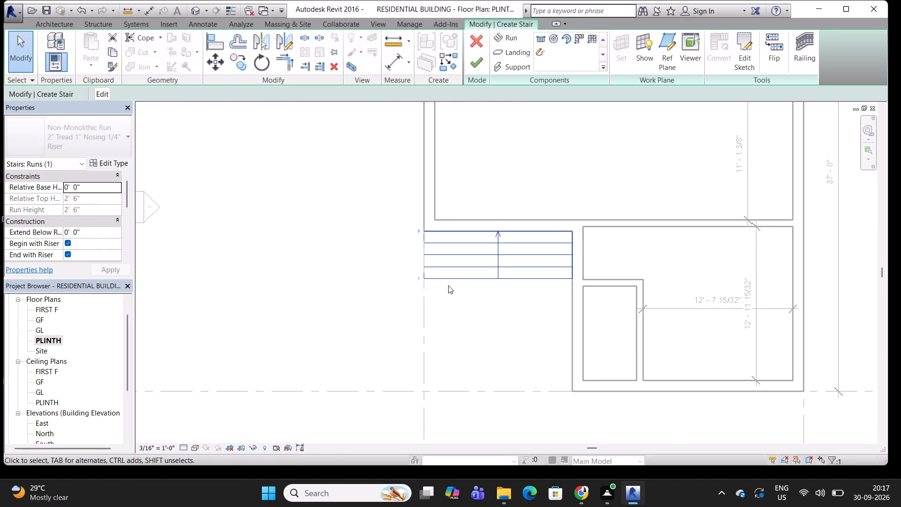
middle_drag(447, 285, 485, 264)
click(490, 288)
key(Escape)
key(Escape)
key(Escape)
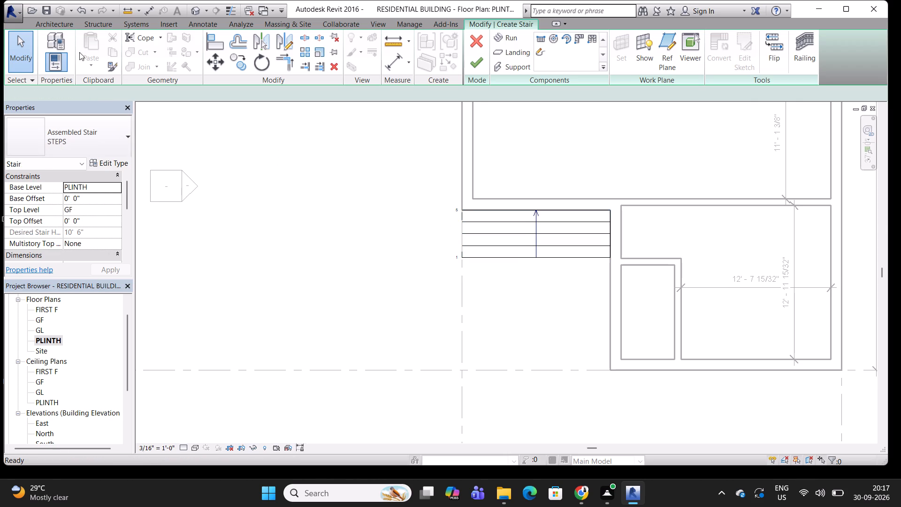
key(Escape)
click(57, 24)
key(Escape)
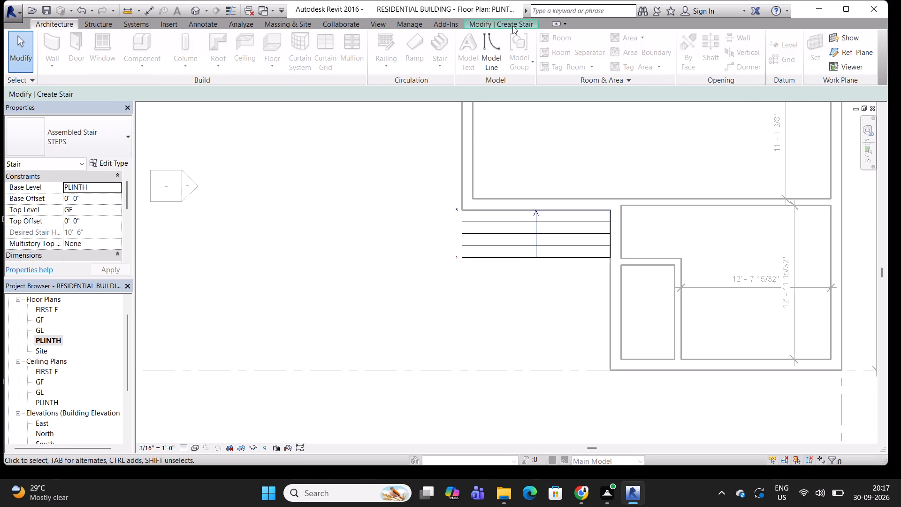
click(512, 25)
click(475, 59)
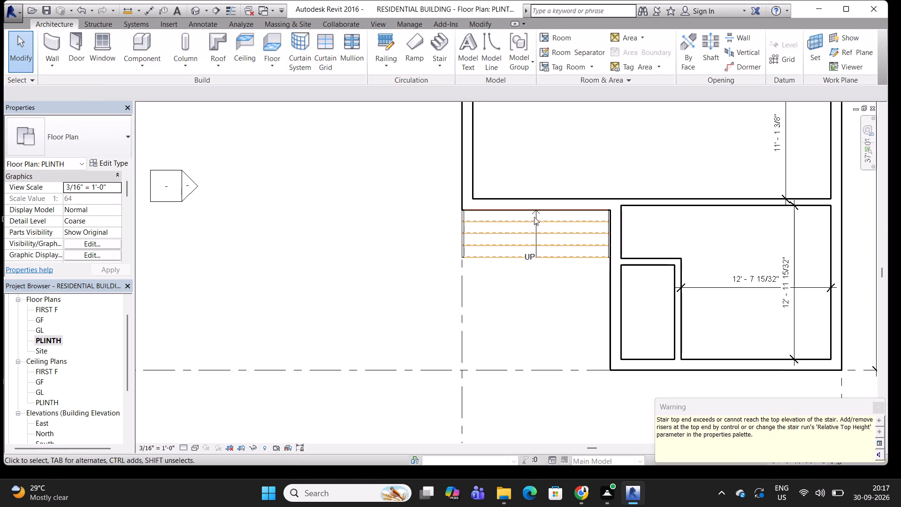
Delete the automatically added railings on both sides of the entrance steps.
scroll(498, 225, up, 7)
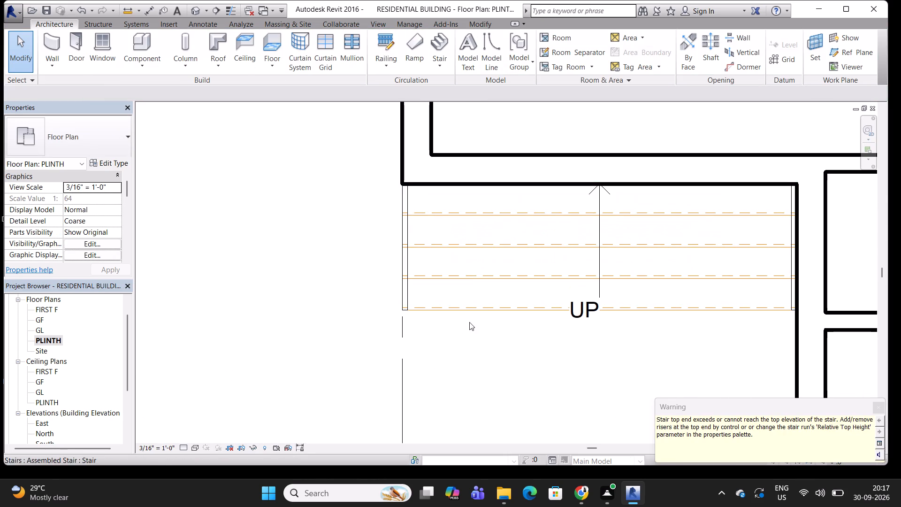
click(476, 349)
key(Escape)
click(411, 288)
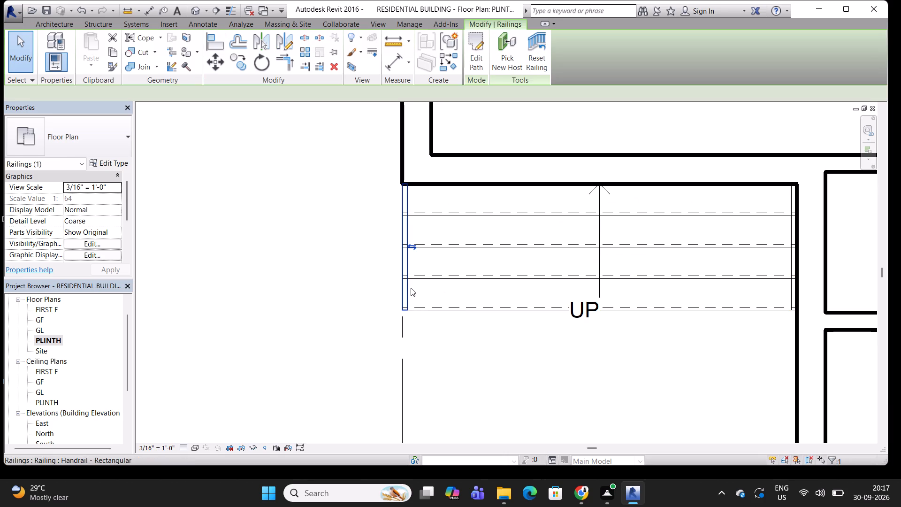
key(Delete)
click(789, 267)
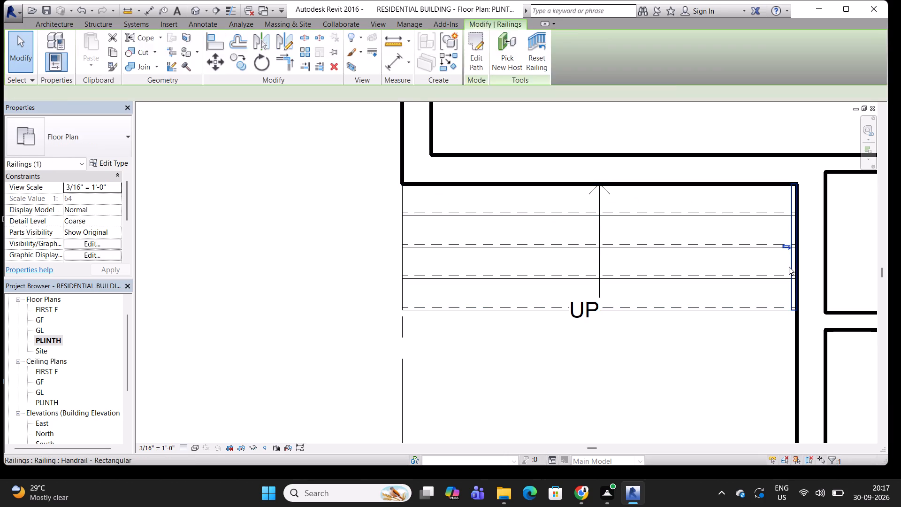
key(Delete)
click(633, 356)
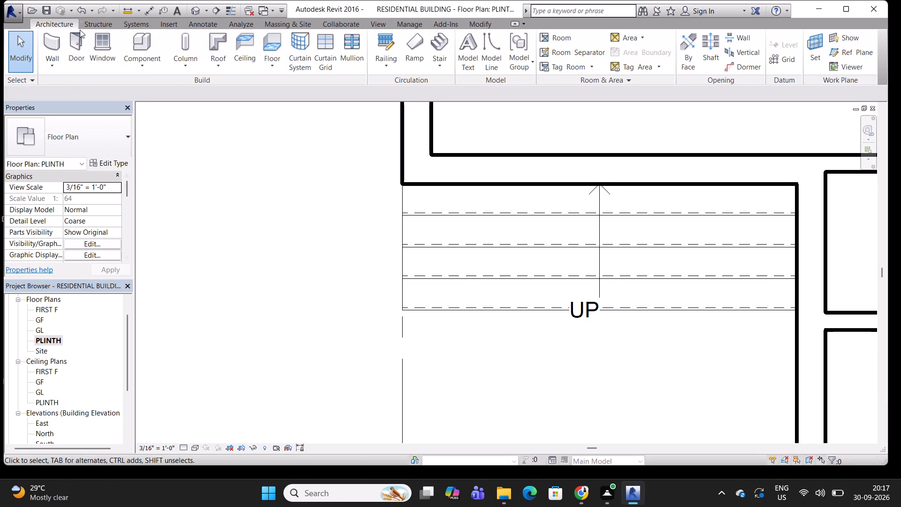
Examine the entrance steps in the 3D view, checking how they meet the exterior wall and its base.
click(199, 10)
scroll(469, 246, down, 2)
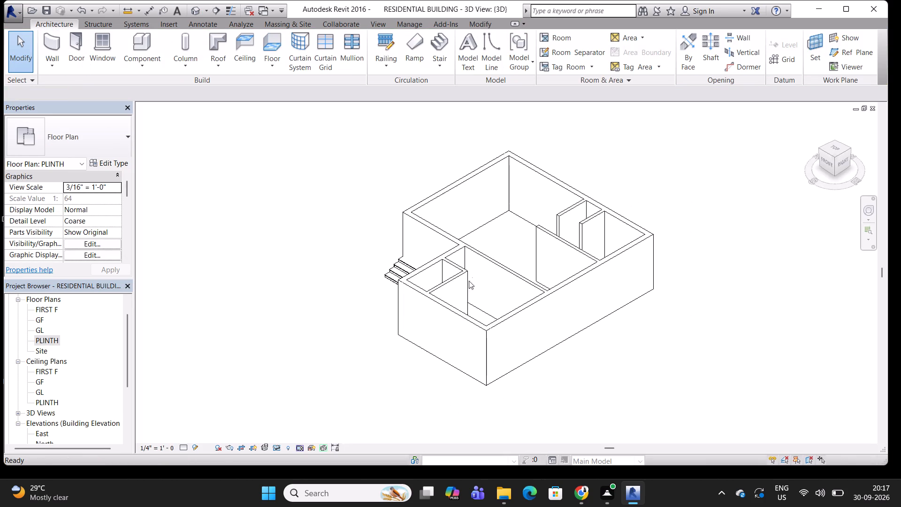
middle_drag(409, 298, 431, 300)
shift+middle_drag(403, 306, 618, 321)
scroll(550, 348, up, 2)
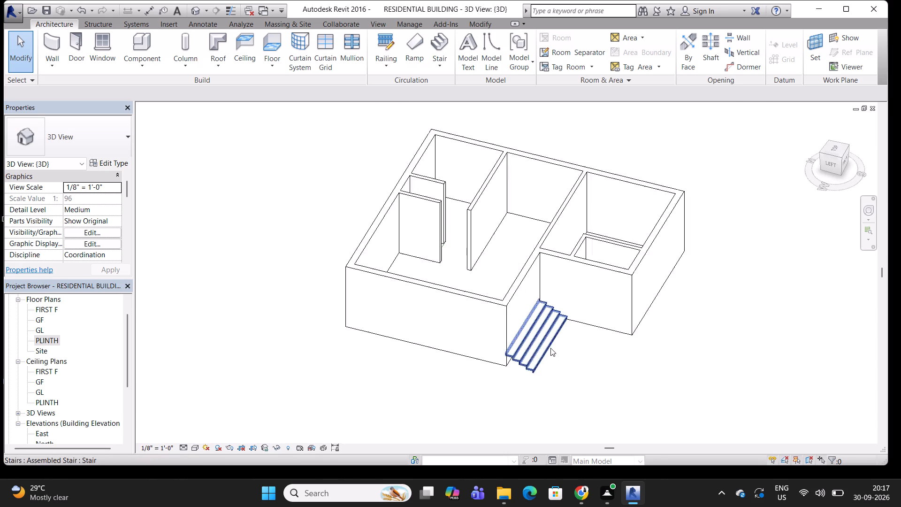
scroll(550, 348, up, 8)
shift+middle_drag(488, 374, 527, 226)
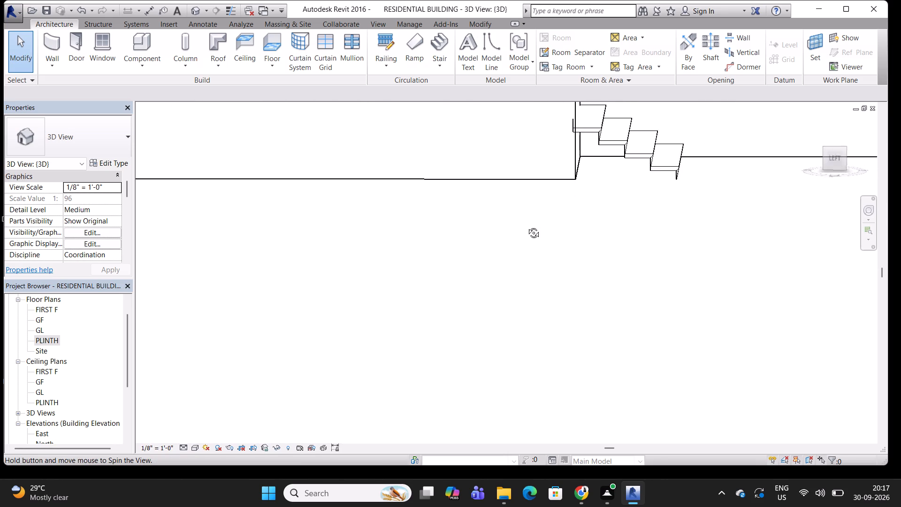
shift+middle_drag(527, 226, 529, 261)
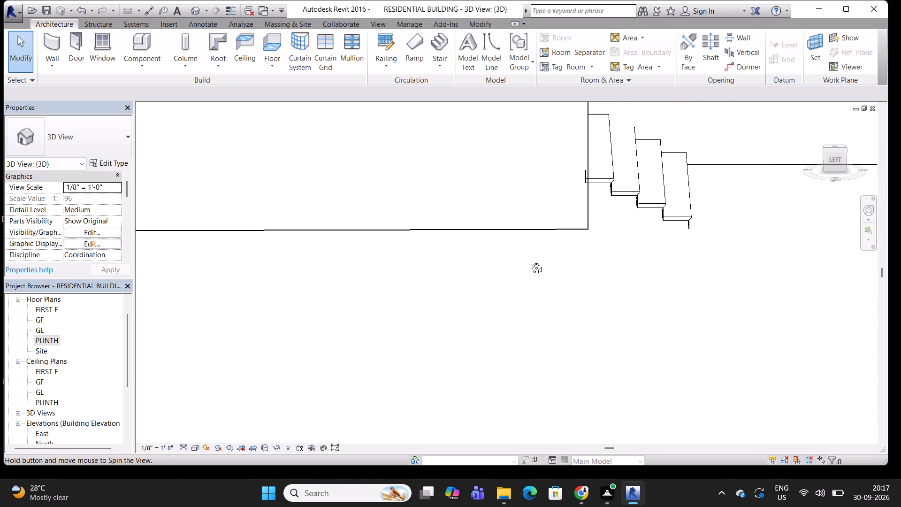
shift+middle_drag(529, 261, 503, 293)
scroll(494, 246, up, 4)
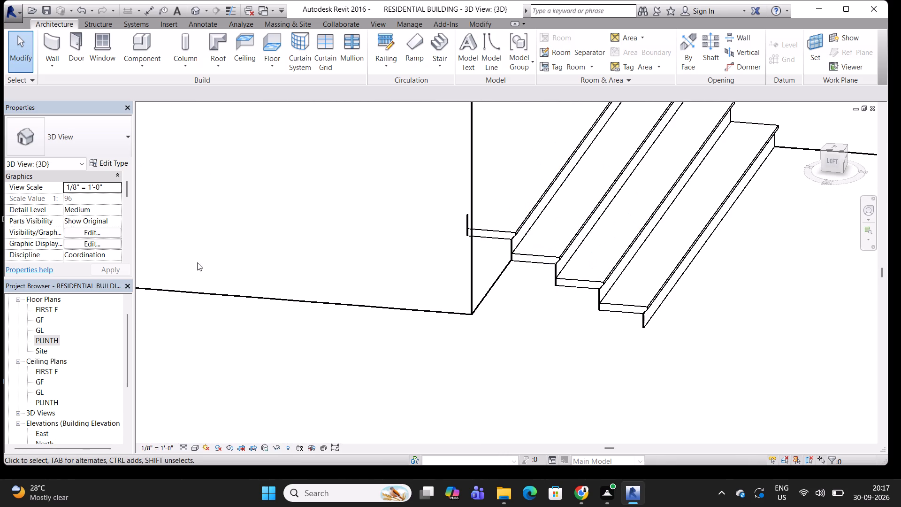
In the PLINTH floor plan, move the stair slightly outward to the exterior wall's corner endpoint on grid 1.
double_click(38, 336)
scroll(439, 302, down, 1)
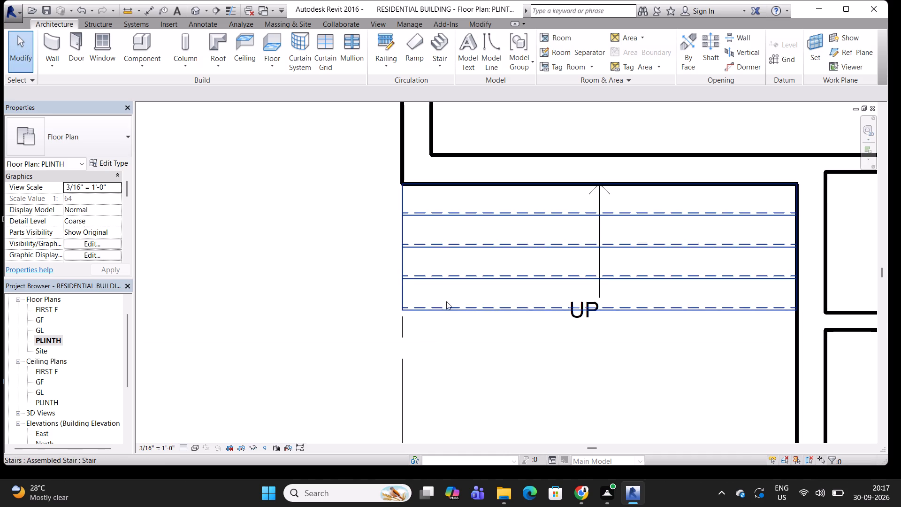
scroll(446, 301, down, 3)
middle_drag(495, 238, 463, 290)
click(453, 303)
scroll(391, 279, up, 5)
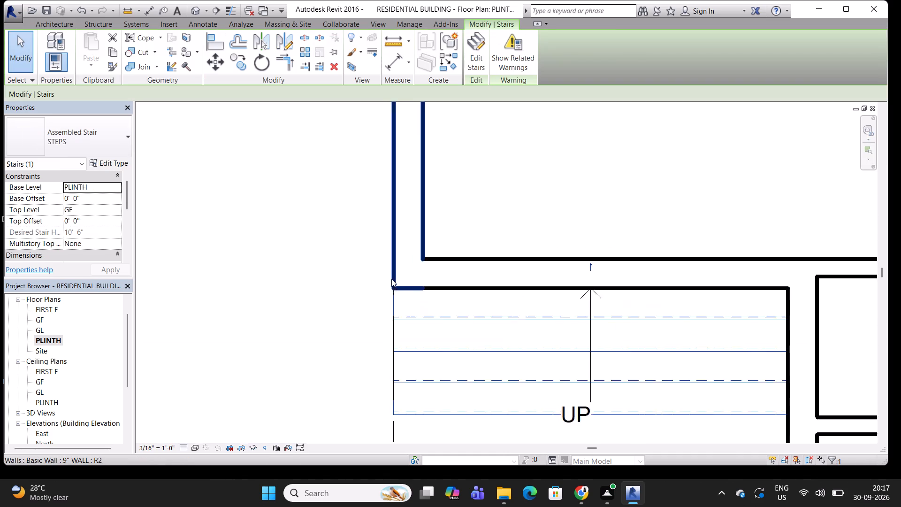
scroll(392, 283, up, 10)
scroll(412, 292, down, 5)
scroll(421, 292, up, 3)
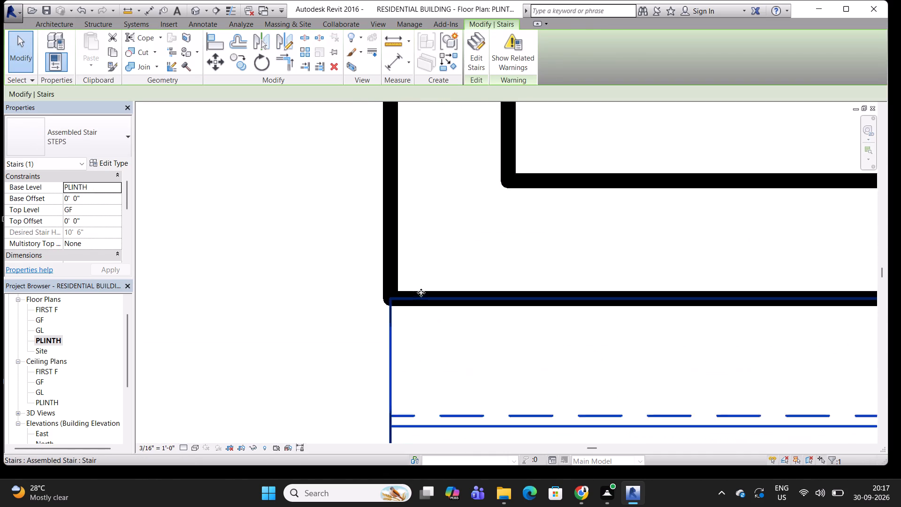
scroll(421, 292, up, 6)
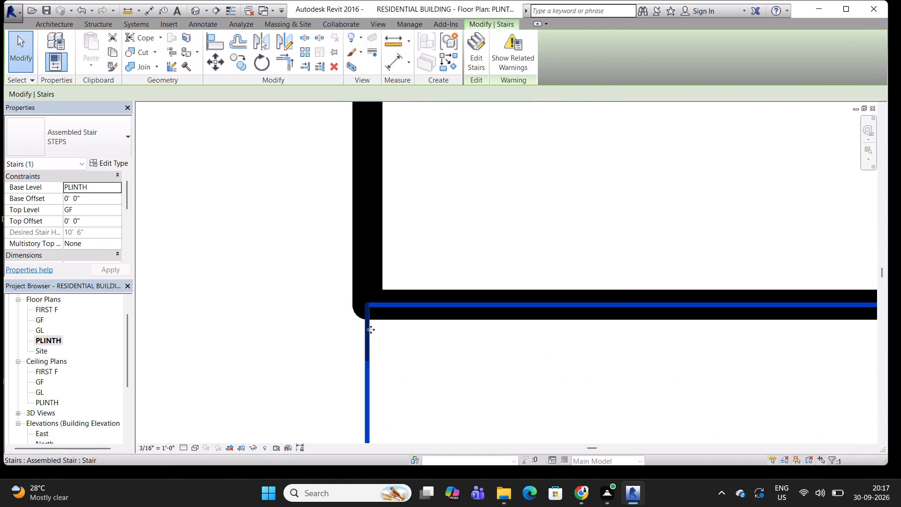
key(m)
key(v)
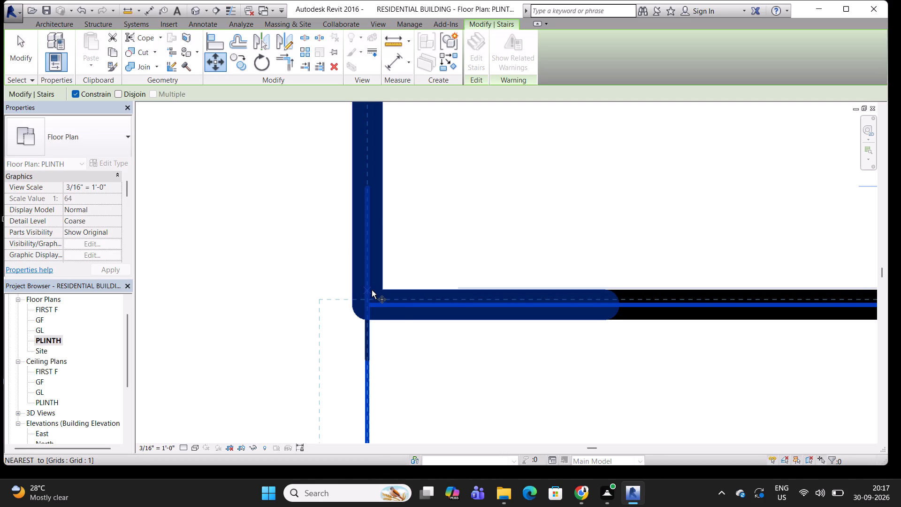
drag(370, 295, 370, 306)
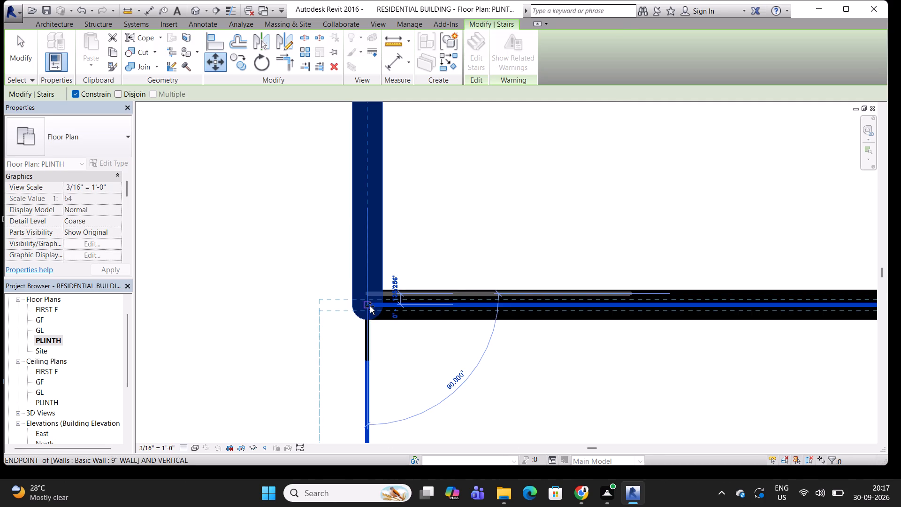
drag(370, 306, 370, 327)
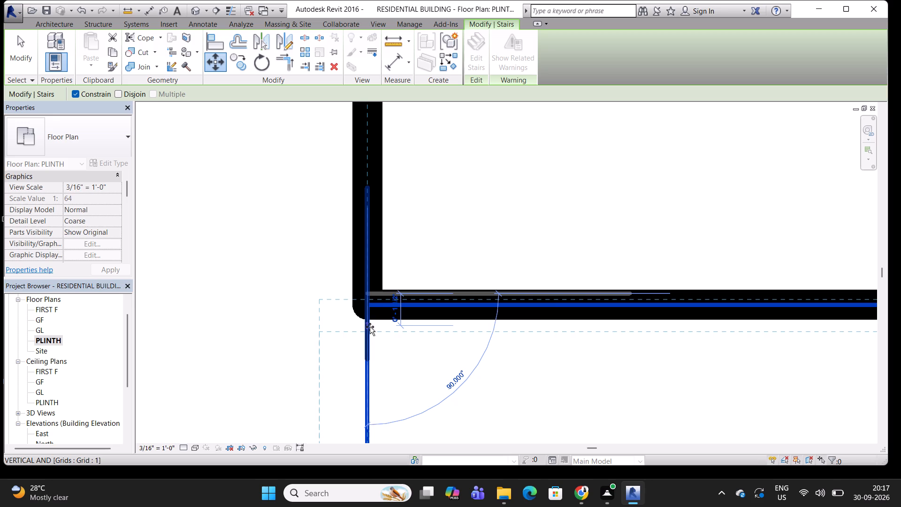
drag(370, 327, 371, 308)
click(371, 308)
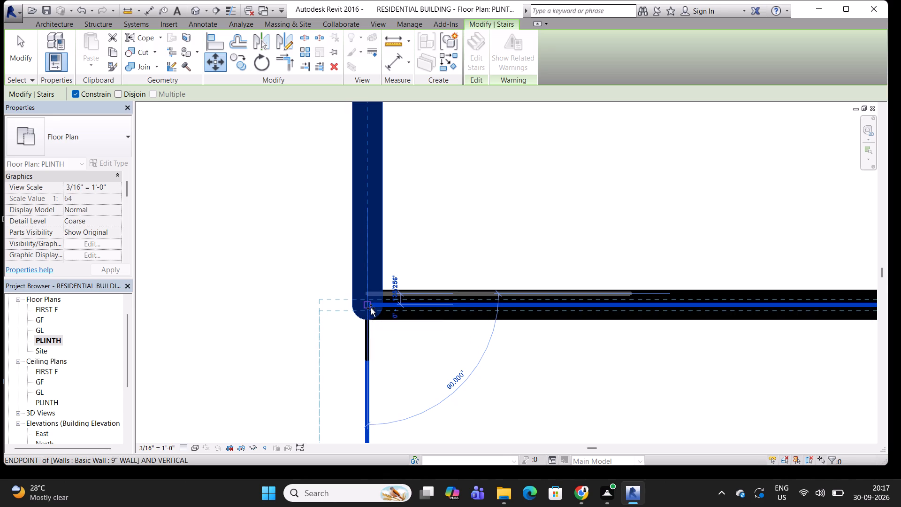
scroll(467, 305, down, 17)
middle_drag(641, 302, 558, 216)
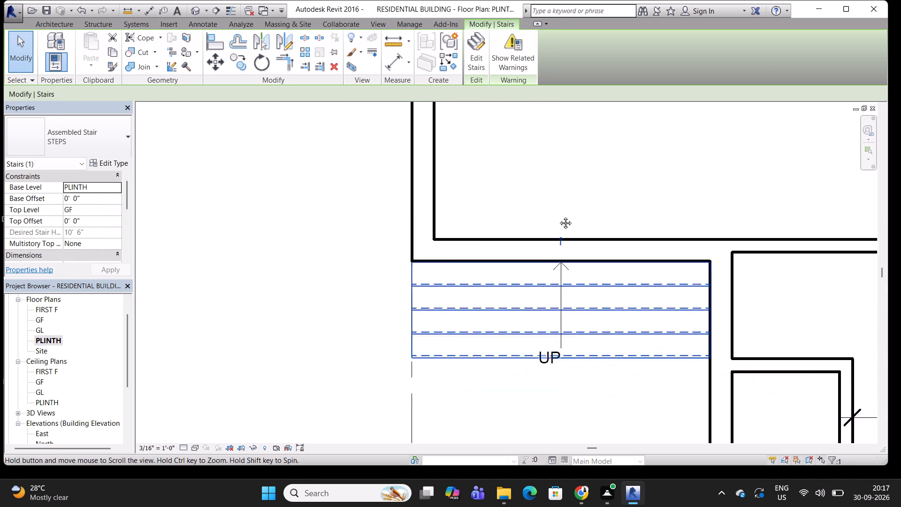
middle_drag(558, 216, 548, 196)
scroll(546, 234, down, 2)
middle_drag(552, 236, 506, 274)
key(Escape)
key(Escape)
scroll(503, 253, up, 1)
key(Escape)
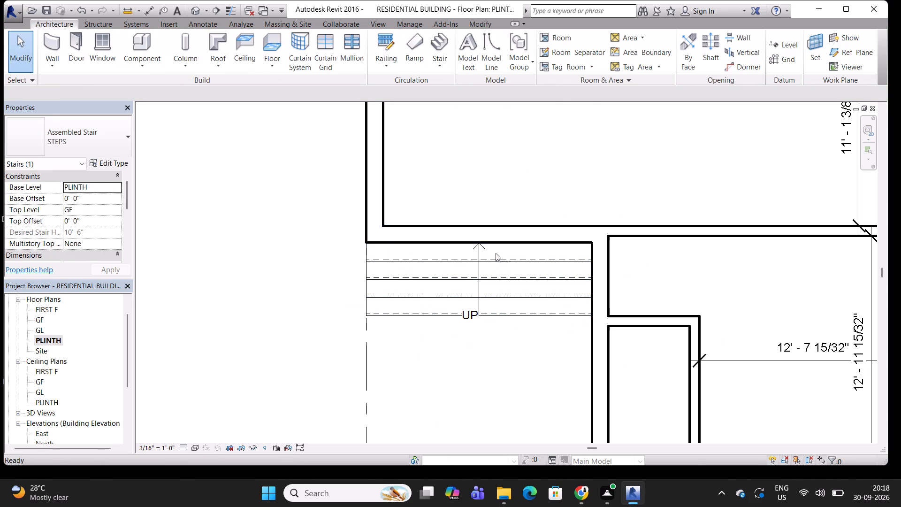
Examine how the stair's top edge lines up with the exterior wall's outer face and the inner corner.
scroll(496, 253, up, 2)
click(479, 264)
middle_drag(511, 246, 519, 290)
scroll(481, 284, up, 12)
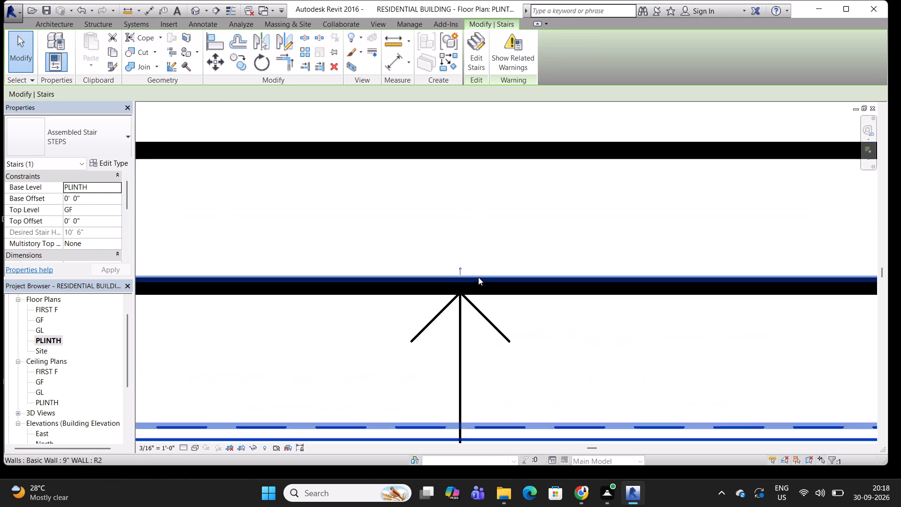
scroll(479, 277, up, 4)
scroll(481, 276, down, 15)
scroll(650, 270, up, 5)
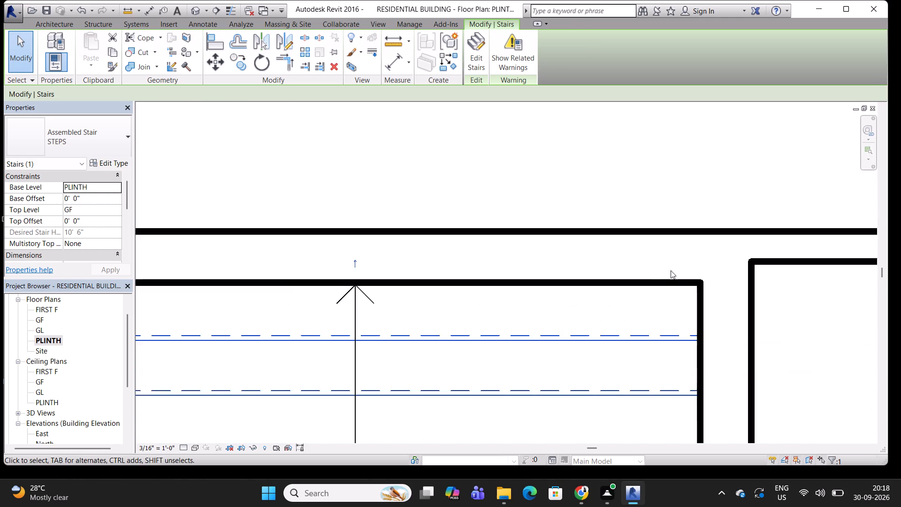
scroll(671, 270, up, 9)
scroll(709, 285, up, 5)
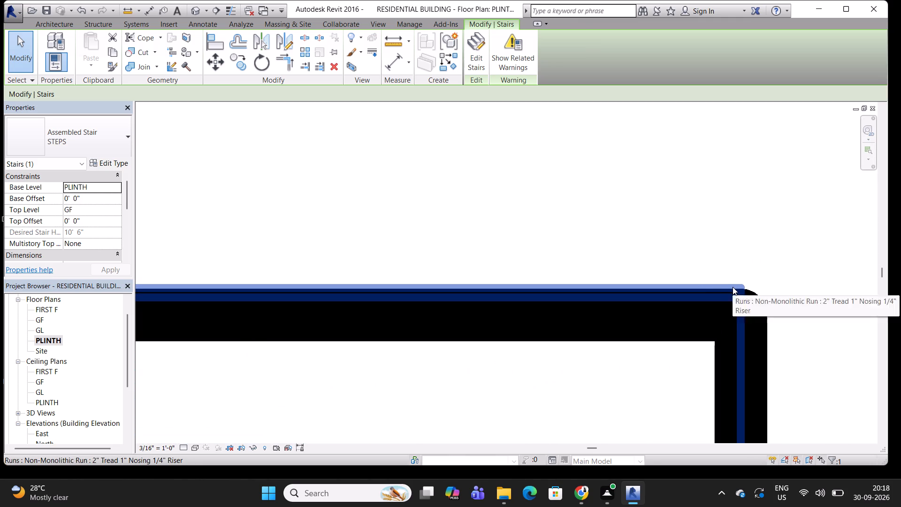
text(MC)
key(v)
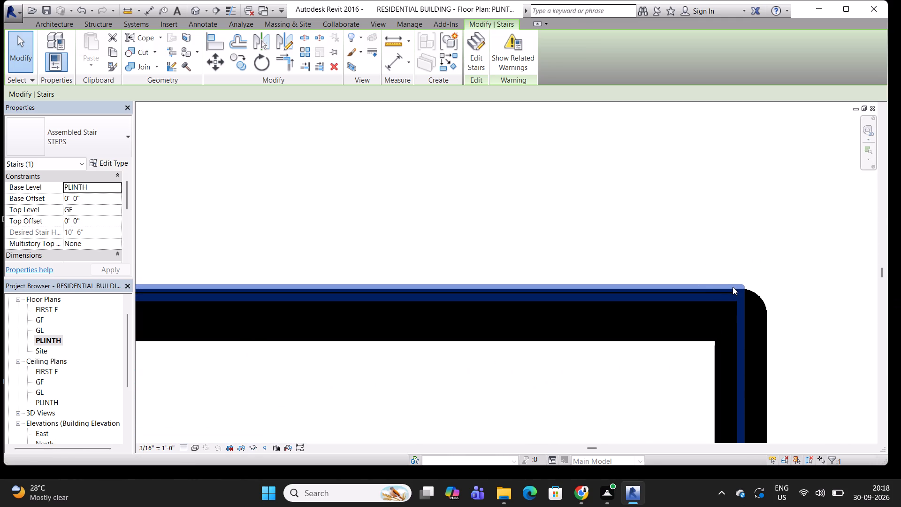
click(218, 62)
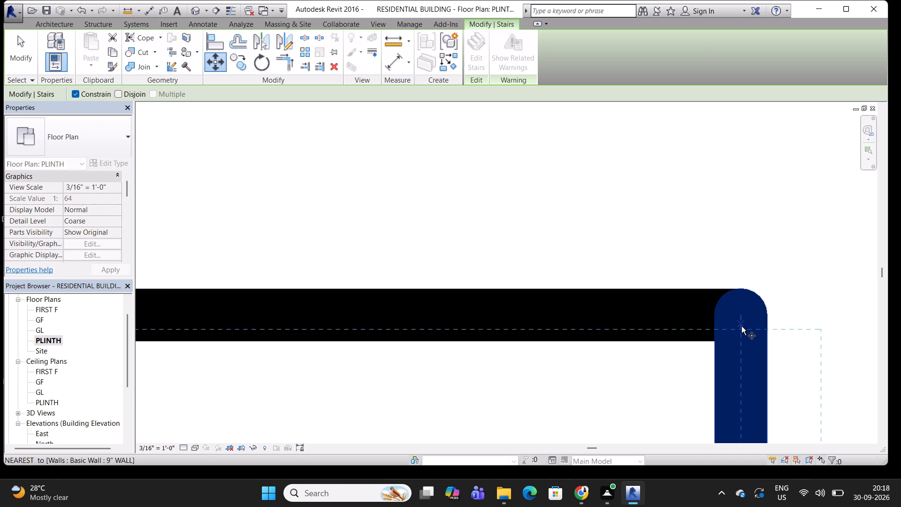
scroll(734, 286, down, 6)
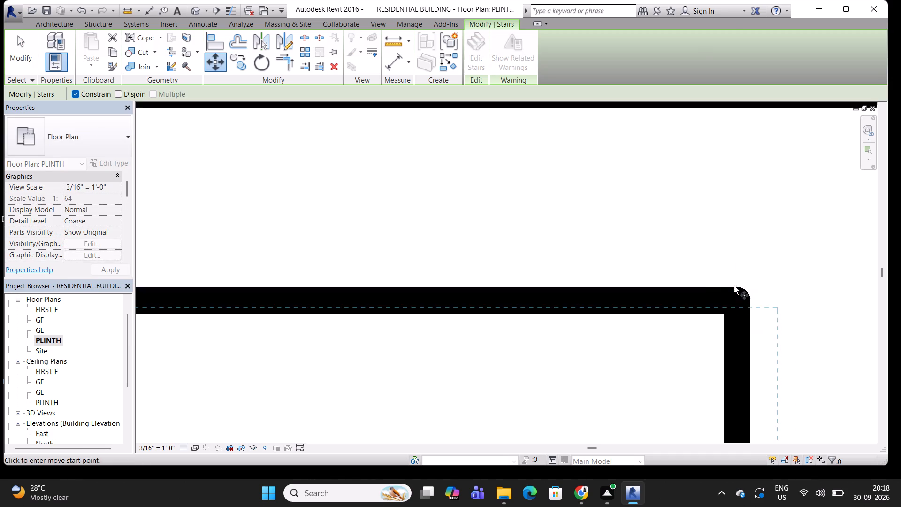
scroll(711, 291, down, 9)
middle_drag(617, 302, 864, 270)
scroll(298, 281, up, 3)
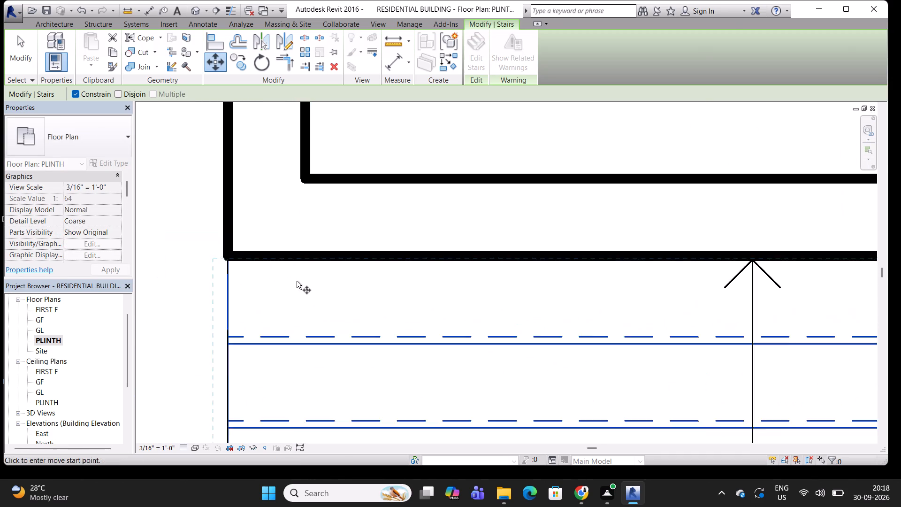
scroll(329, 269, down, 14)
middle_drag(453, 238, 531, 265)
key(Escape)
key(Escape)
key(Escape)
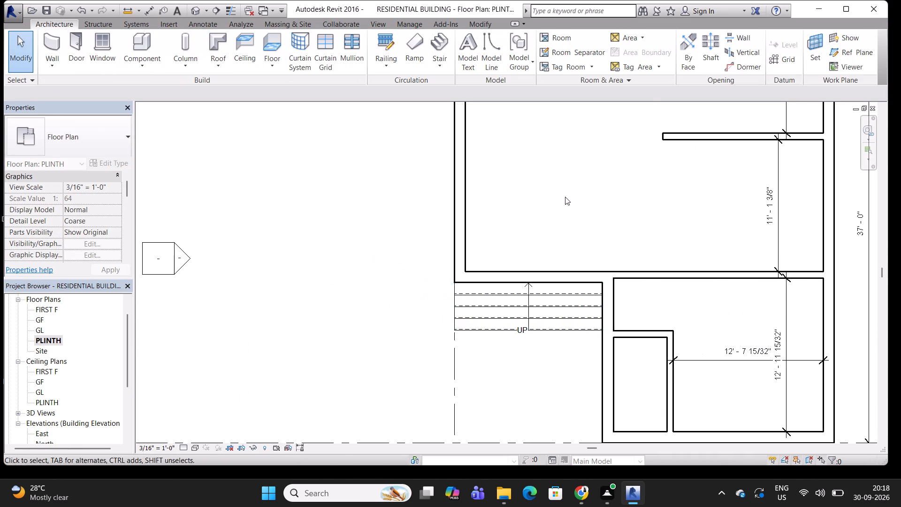
Examine the PLINTH floor plan's interior partitions and room dimensions, from the entrance steps to the rooms along the 37' exterior wall.
key(Escape)
scroll(539, 238, down, 5)
middle_drag(553, 196, 480, 247)
middle_drag(511, 254, 491, 236)
scroll(491, 236, up, 2)
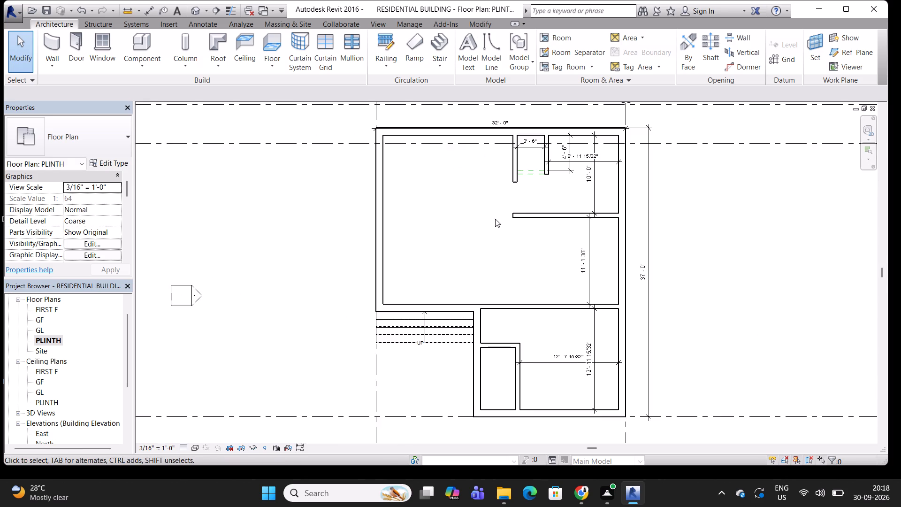
middle_drag(497, 215, 463, 256)
middle_drag(456, 240, 451, 210)
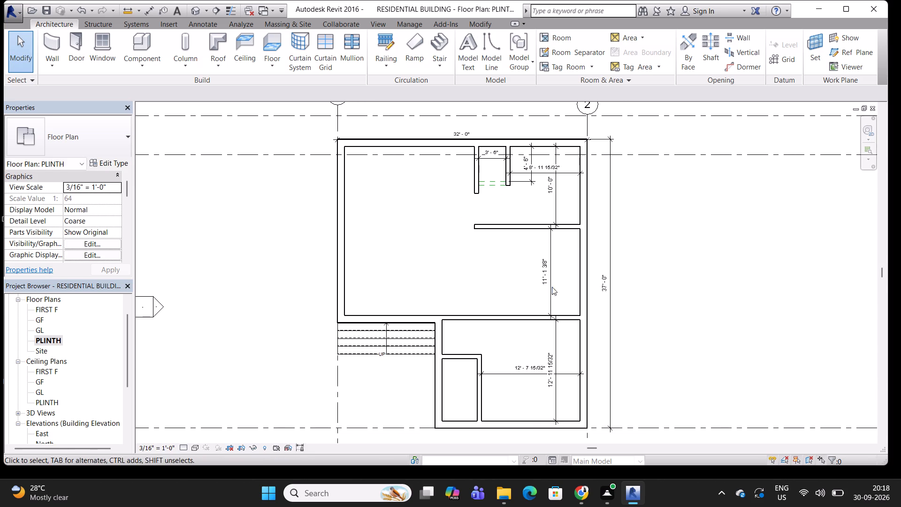
middle_drag(510, 257, 529, 219)
scroll(570, 229, up, 3)
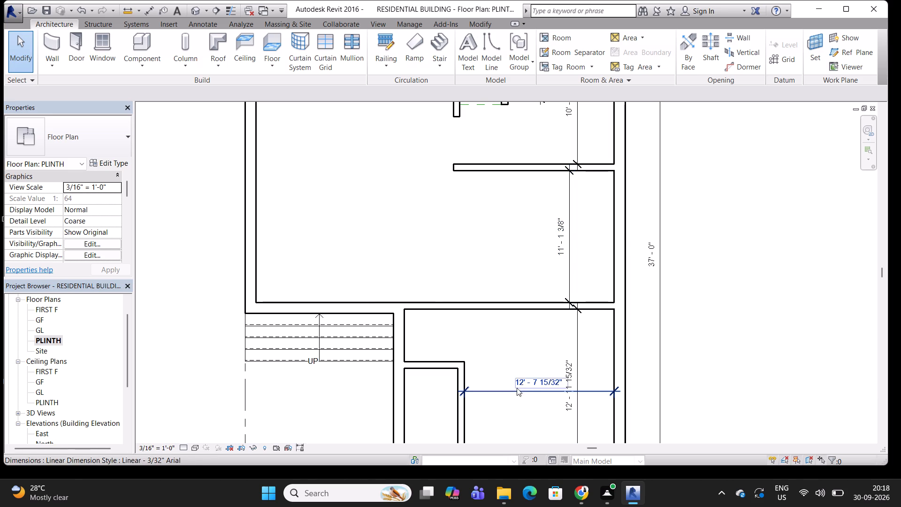
middle_drag(532, 200, 552, 206)
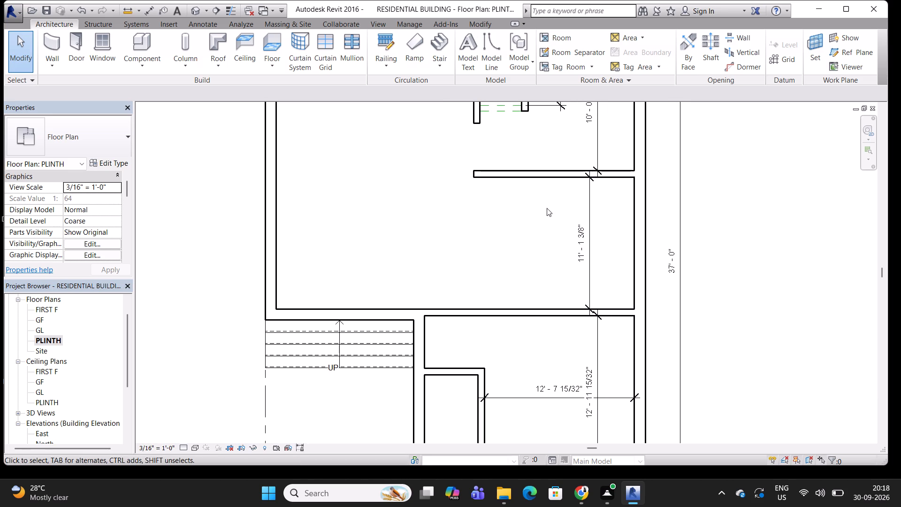
scroll(513, 228, down, 2)
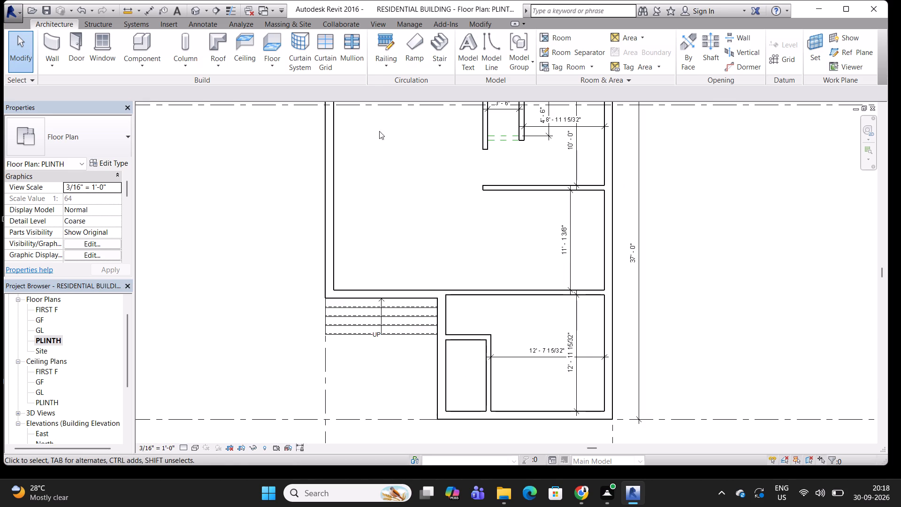
middle_click(398, 179)
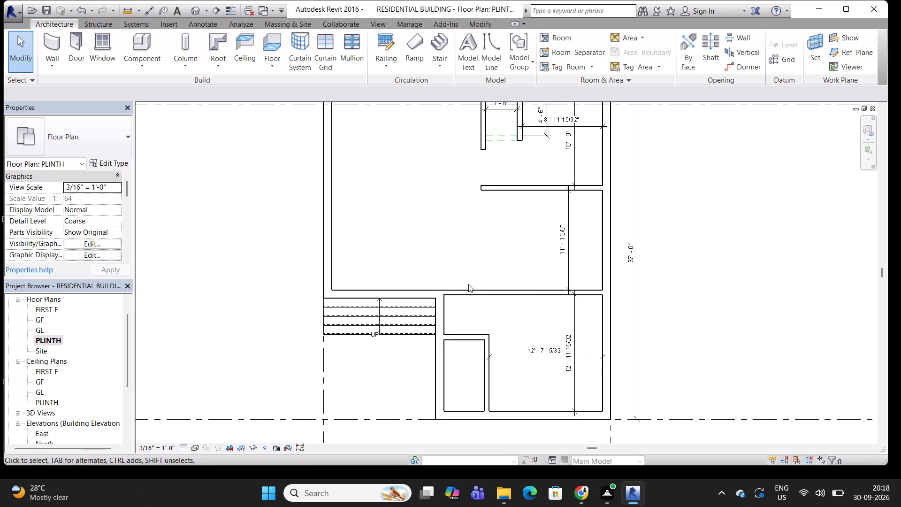
scroll(468, 286, up, 1)
middle_drag(502, 236, 500, 278)
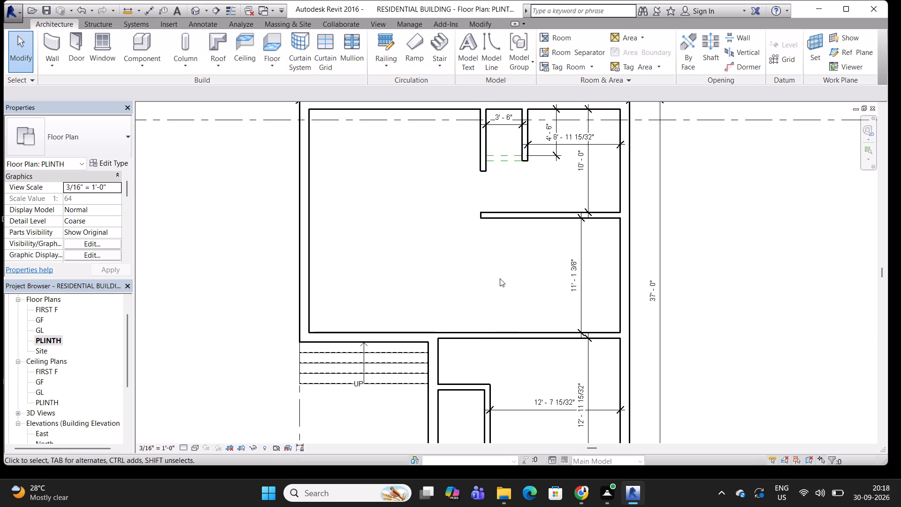
key(Escape)
key(Escape)
key(Escape)
key(Escape)
middle_drag(500, 312, 497, 274)
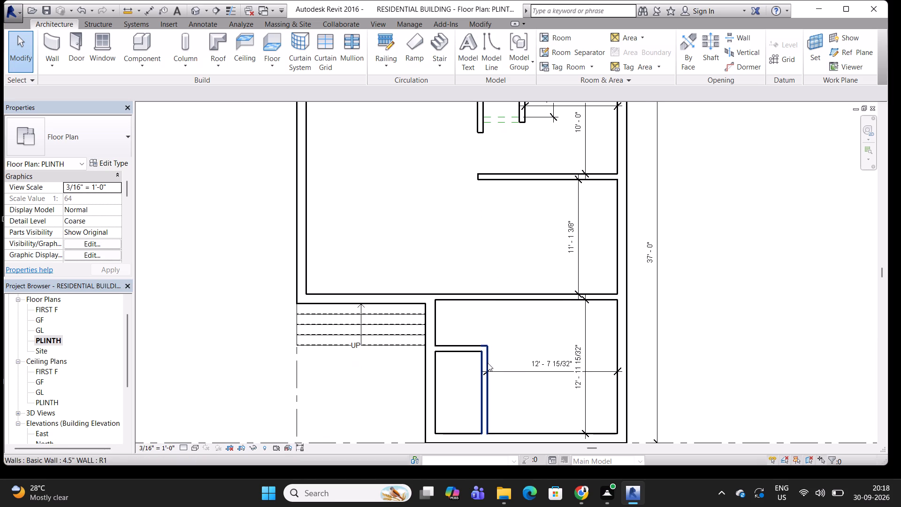
middle_drag(563, 220, 564, 204)
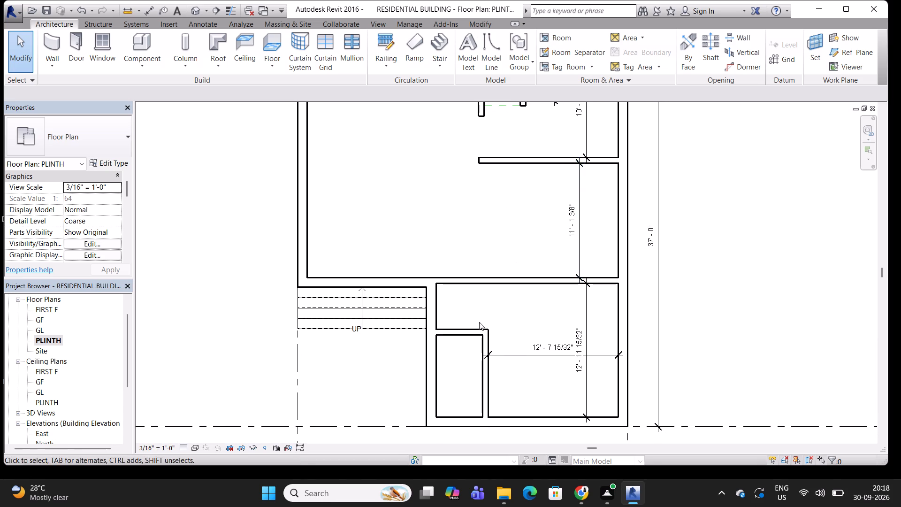
Draw a 4.5" WALL about 11' 1" long from the horizontal partition's free end down to the wall below, enclosing the middle room.
click(71, 133)
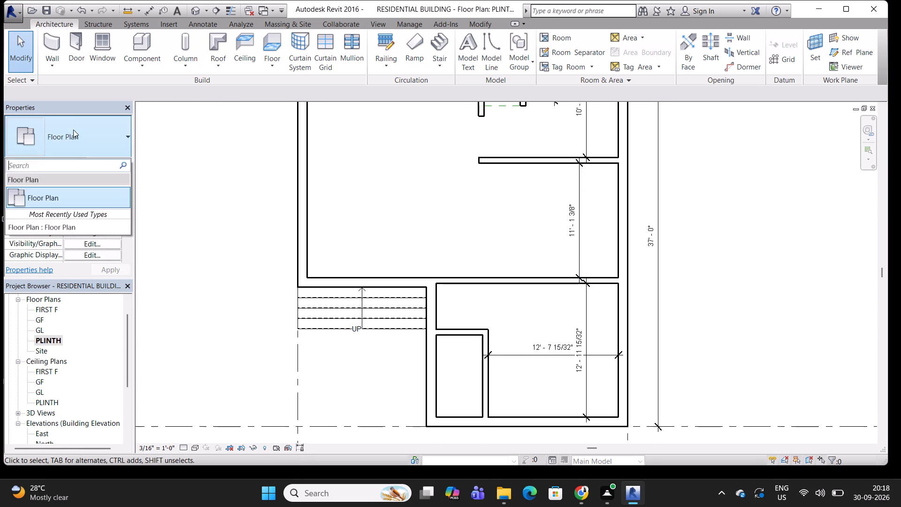
key(Escape)
key(Escape)
click(56, 42)
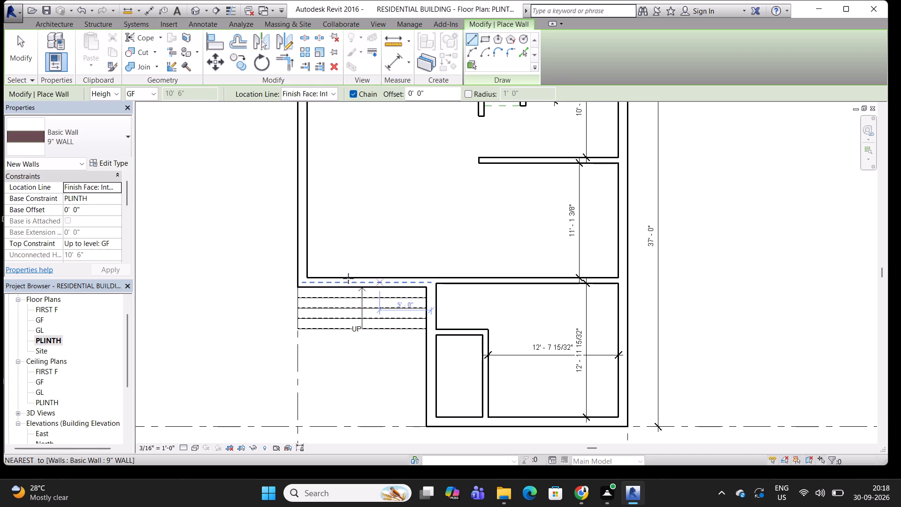
middle_drag(382, 280, 389, 357)
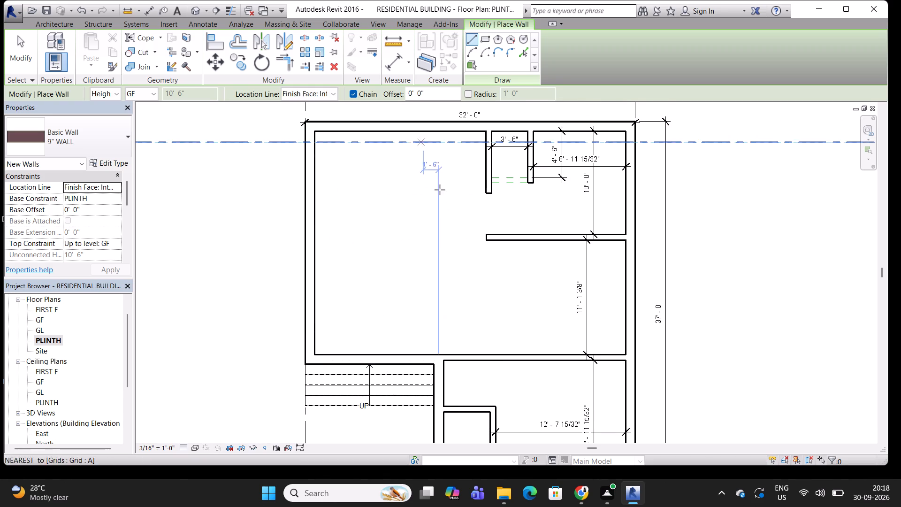
middle_drag(371, 265, 422, 209)
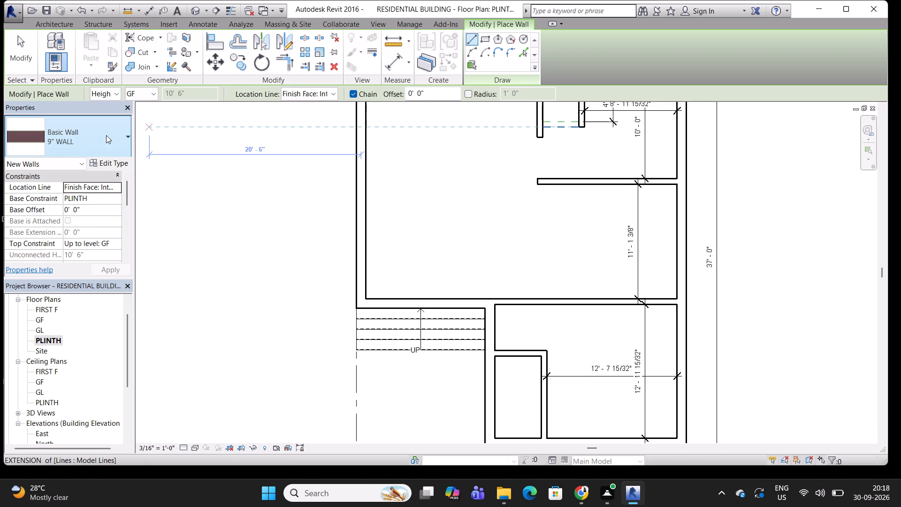
click(127, 135)
click(62, 198)
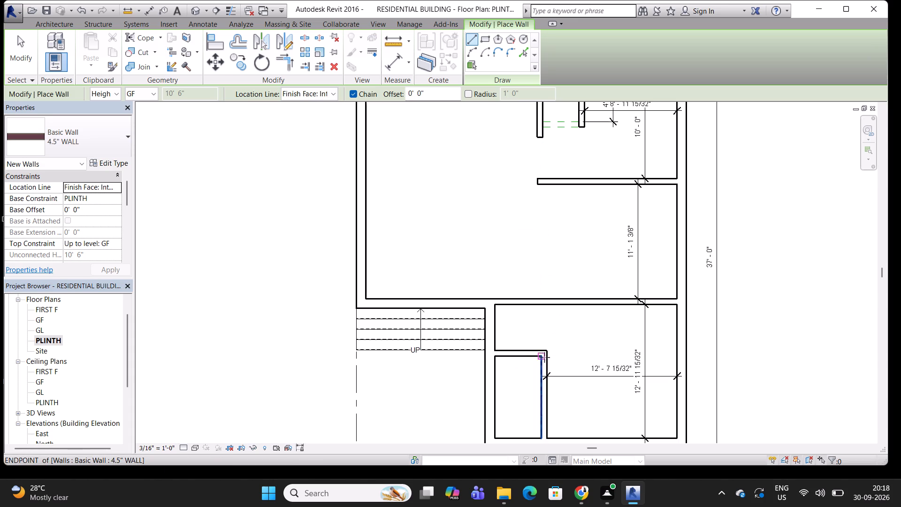
click(542, 299)
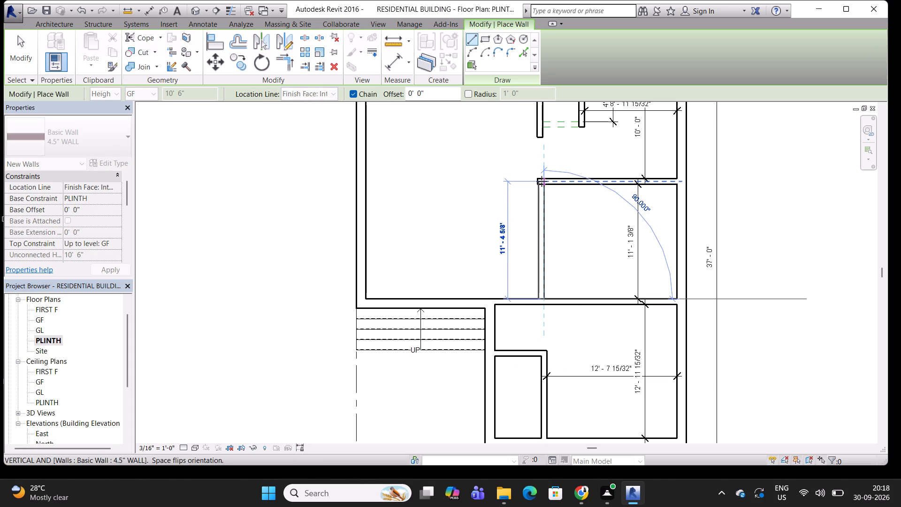
key(Escape)
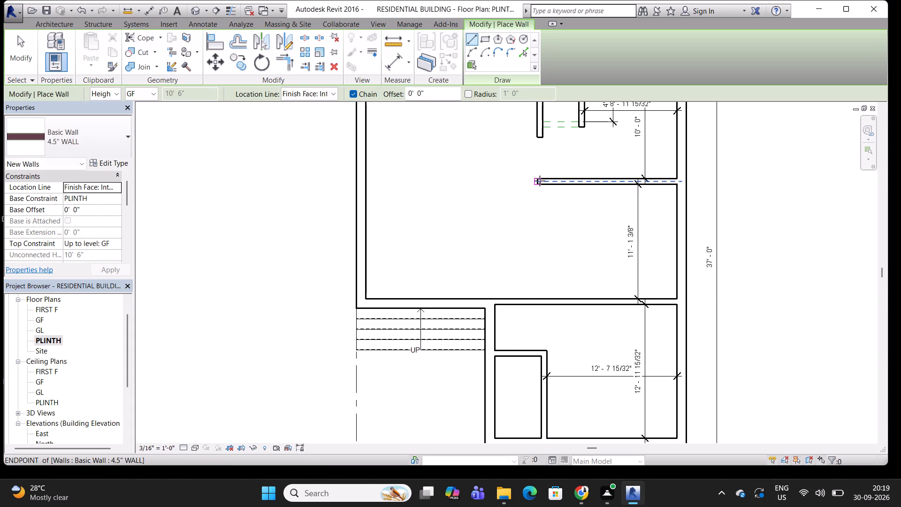
click(539, 183)
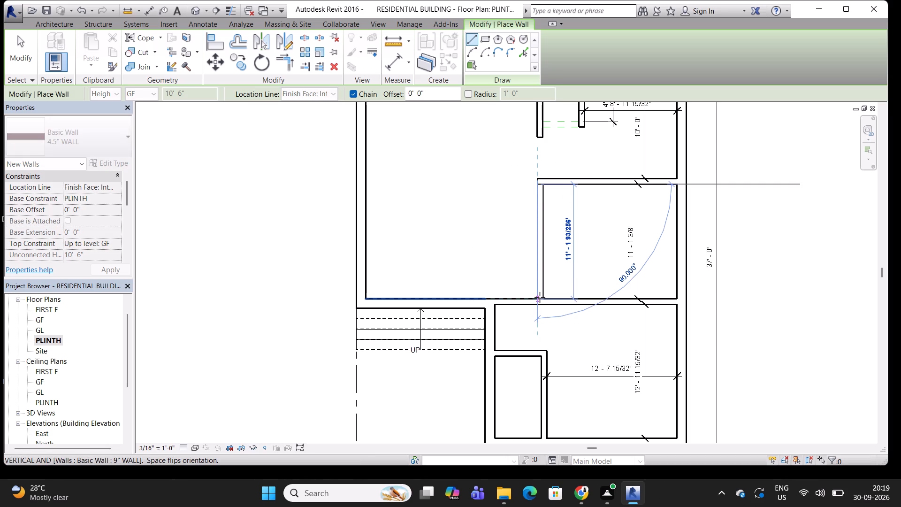
click(542, 297)
middle_drag(557, 263, 524, 273)
key(Escape)
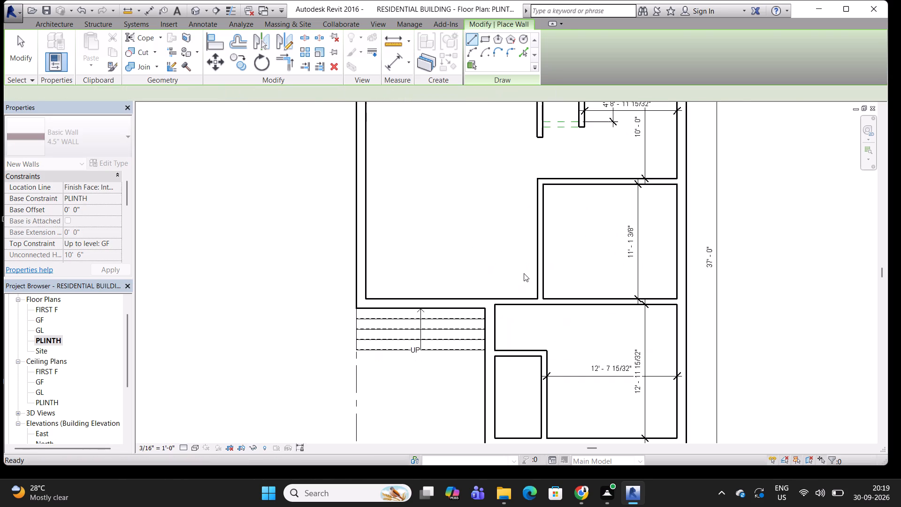
key(Escape)
key(Escape)
Dimension the enclosed middle room's width between the new partition's inner face and the exterior wall's inner face.
scroll(553, 248, down, 1)
middle_drag(553, 248, 505, 260)
middle_drag(516, 212, 515, 212)
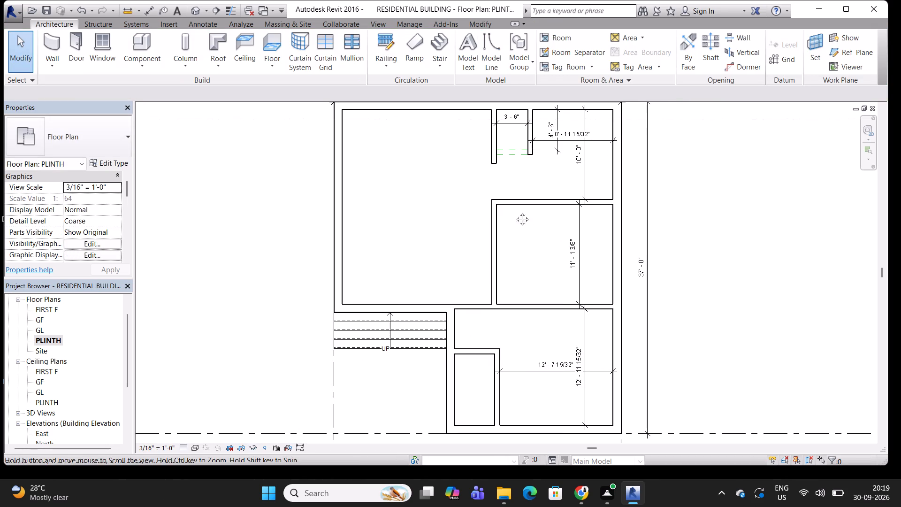
middle_drag(515, 212, 498, 212)
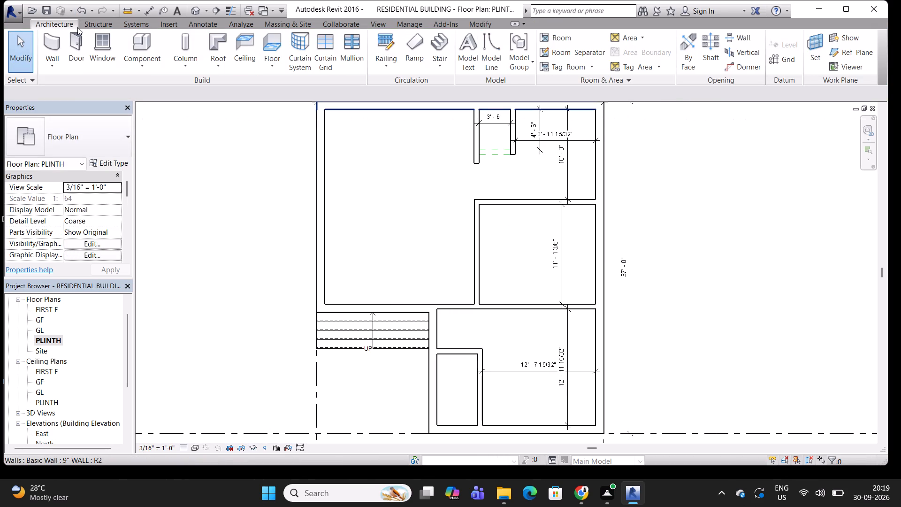
key(Escape)
key(Escape)
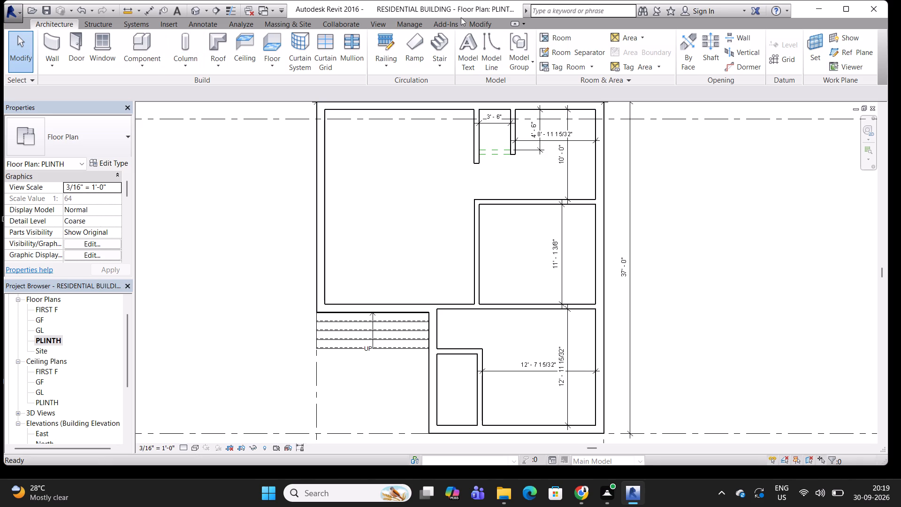
click(472, 20)
click(394, 63)
click(483, 222)
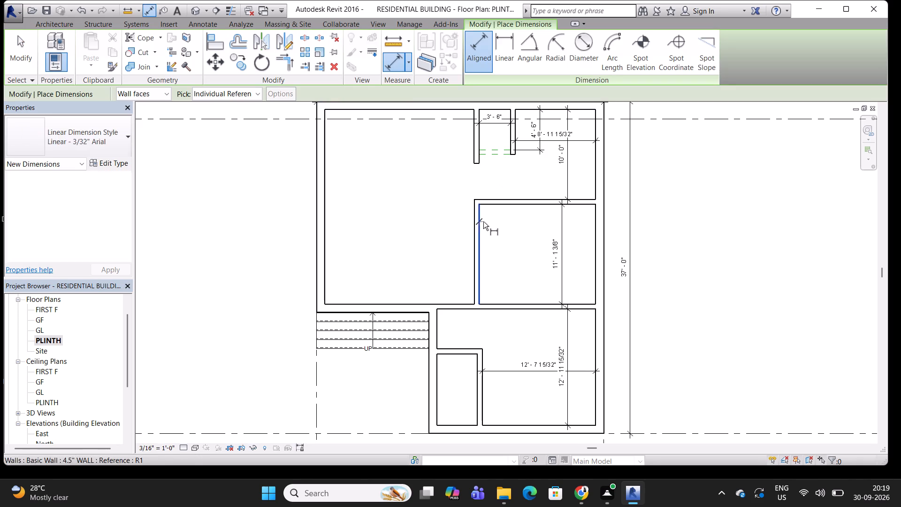
click(591, 230)
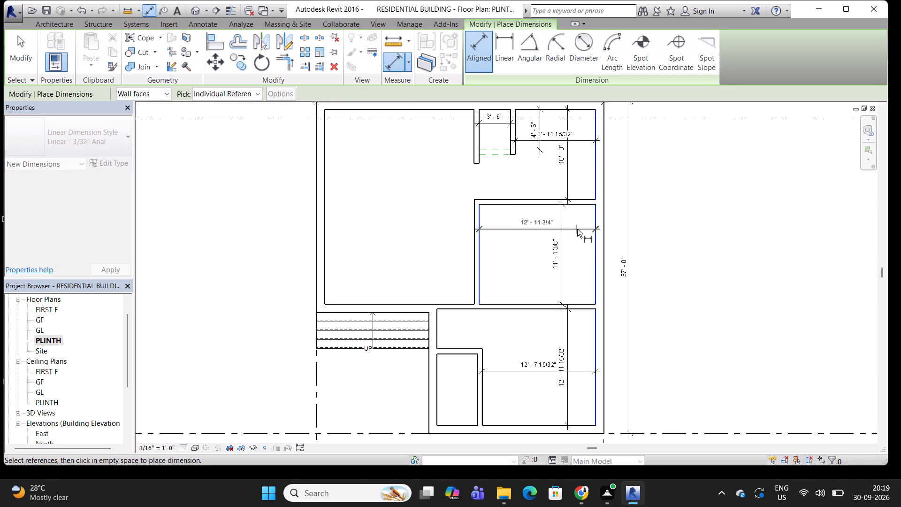
click(577, 229)
middle_drag(578, 222, 565, 219)
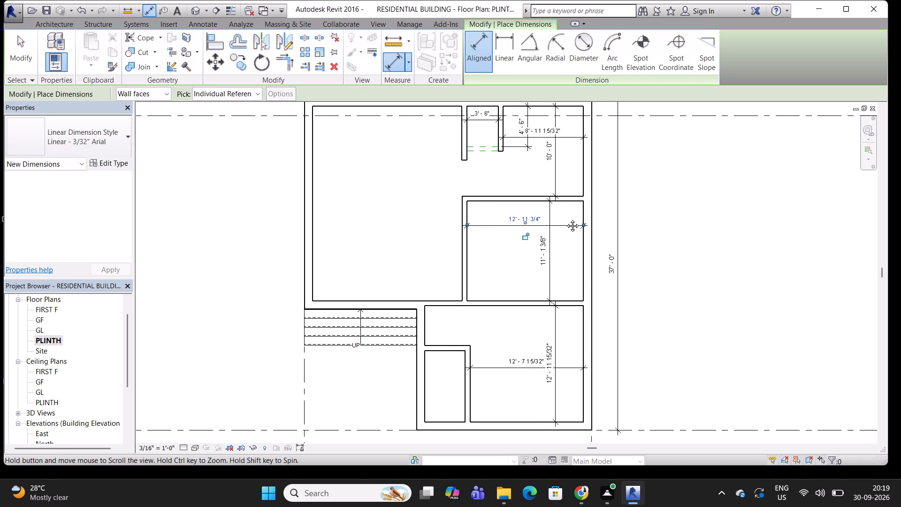
middle_drag(565, 219, 575, 169)
key(Escape)
key(Escape)
key(Escape)
key(Escape)
Draw a vertical reference plane from the outer corner of the small lower room's partition up past the middle room.
middle_drag(477, 233, 483, 215)
text(RP)
key(space)
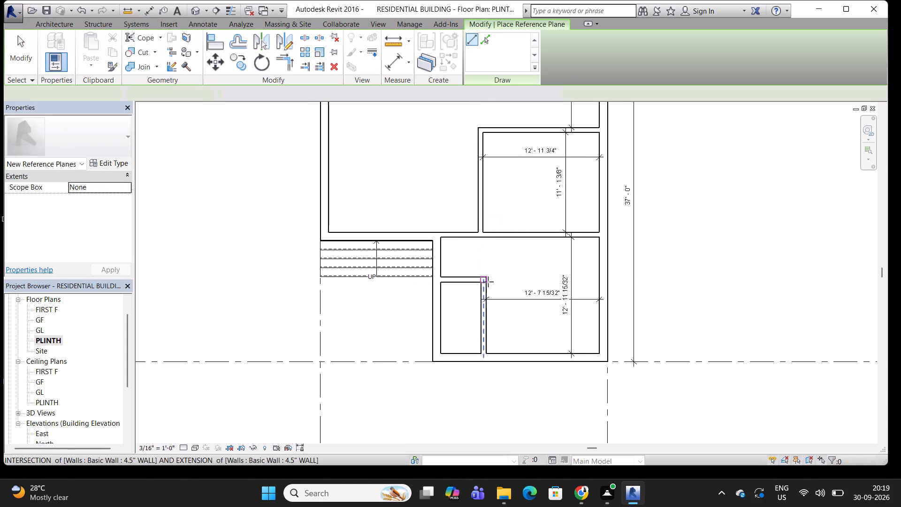
click(490, 276)
middle_drag(491, 173, 493, 261)
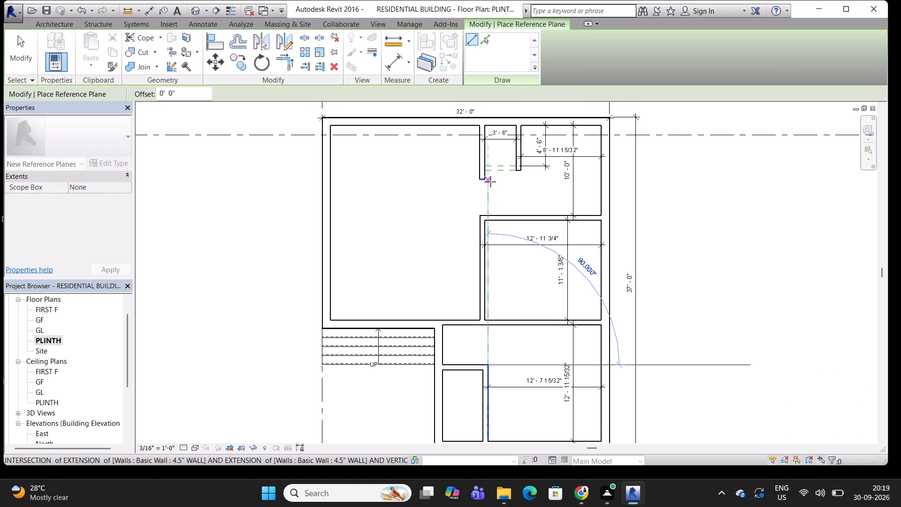
click(493, 192)
middle_drag(497, 247, 496, 205)
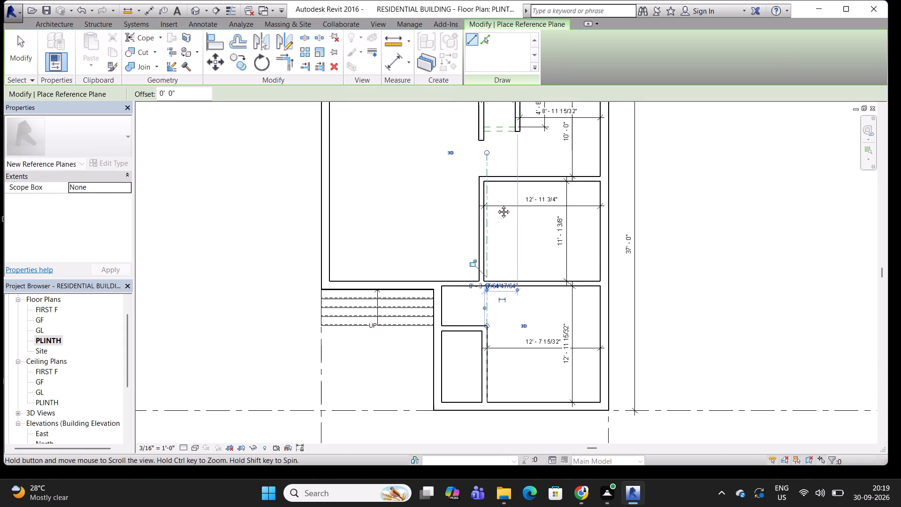
middle_drag(496, 205, 496, 201)
scroll(490, 192, up, 4)
key(Escape)
key(Escape)
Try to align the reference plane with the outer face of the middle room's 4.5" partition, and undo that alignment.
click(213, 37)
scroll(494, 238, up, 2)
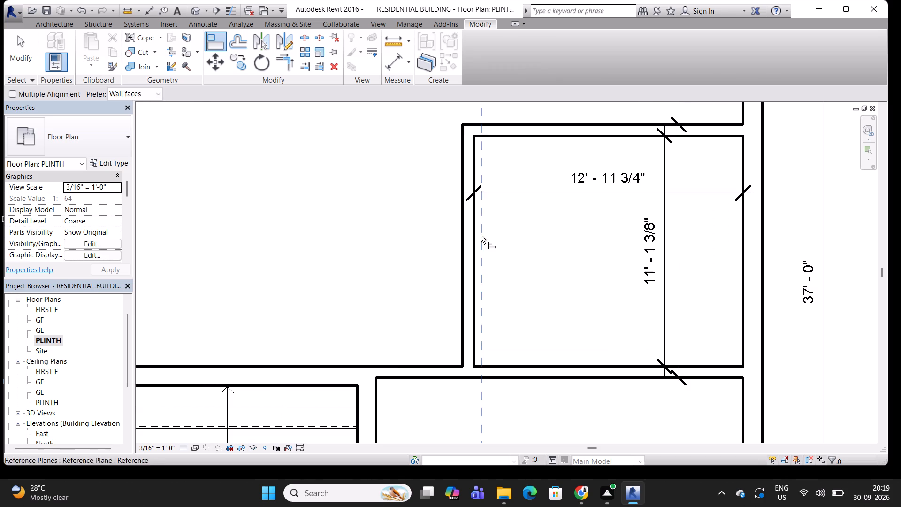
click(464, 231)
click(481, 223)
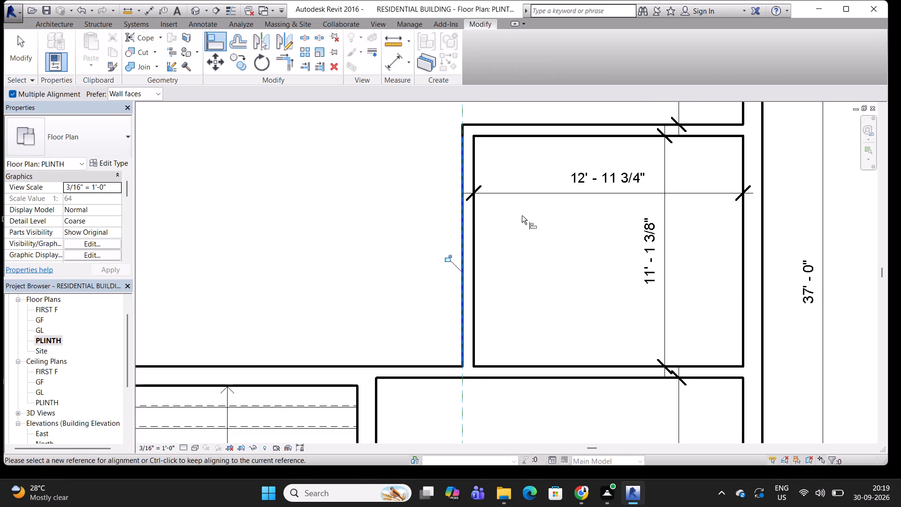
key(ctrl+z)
Align the outer face of the middle room's vertical 4.5" partition with the reference plane.
click(482, 219)
click(460, 218)
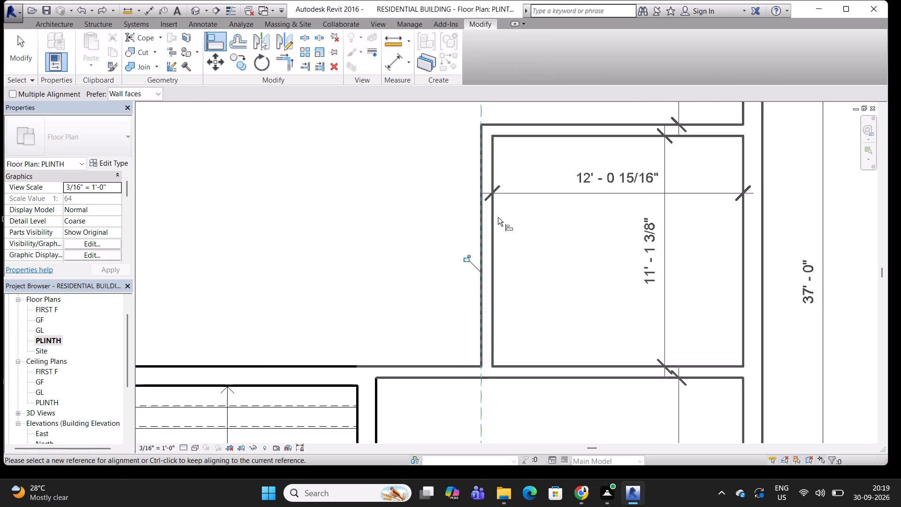
scroll(531, 218, down, 2)
middle_drag(535, 218, 508, 253)
key(Escape)
key(Escape)
key(Escape)
key(Escape)
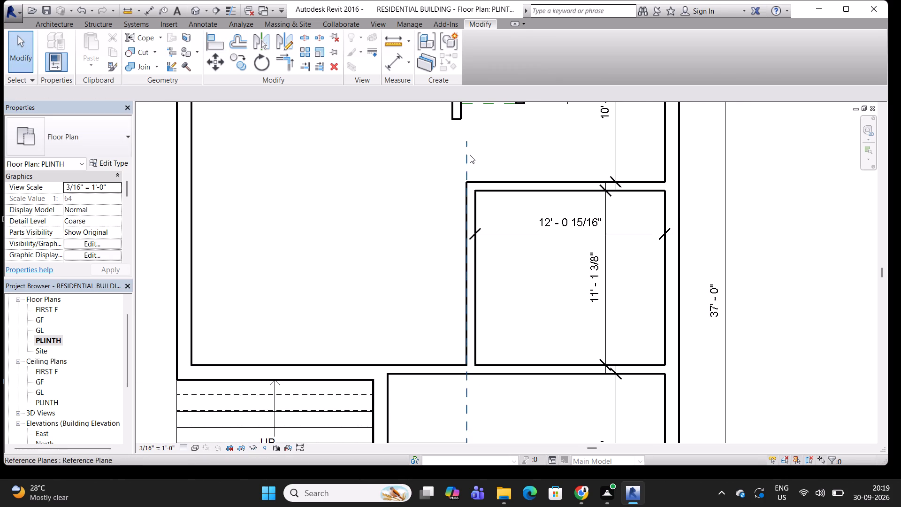
Delete the vertical reference plane used for aligning the partition.
click(470, 155)
key(Delete)
Draw a vertical reference plane from the inner corner of the small lower room's partition up past the middle room.
scroll(499, 169, down, 2)
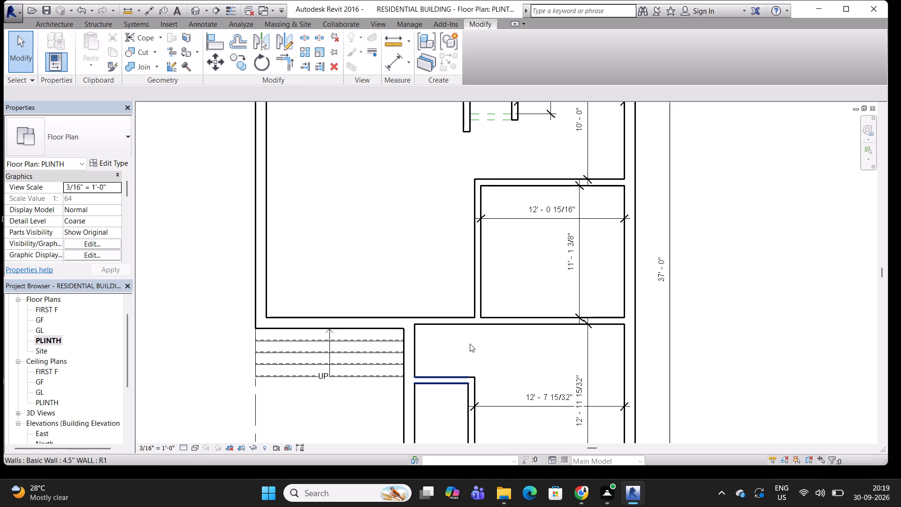
middle_drag(478, 325, 481, 267)
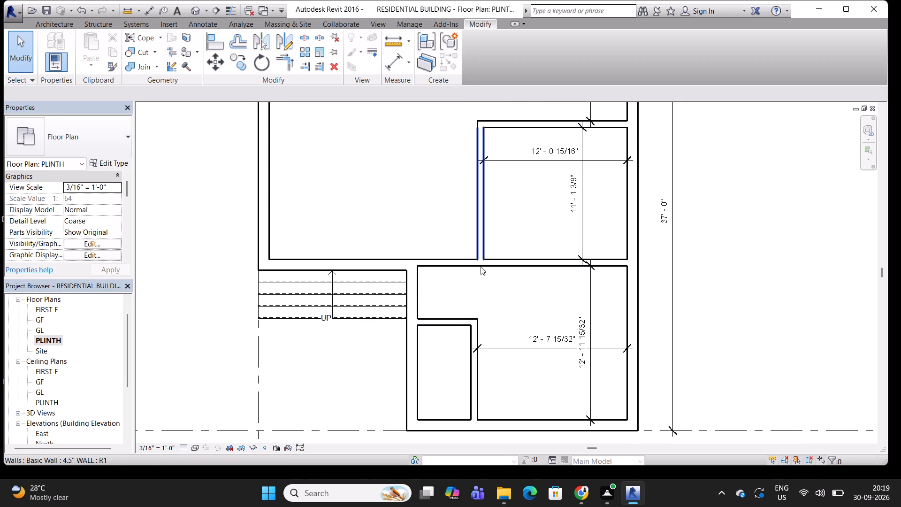
key(e)
key(Escape)
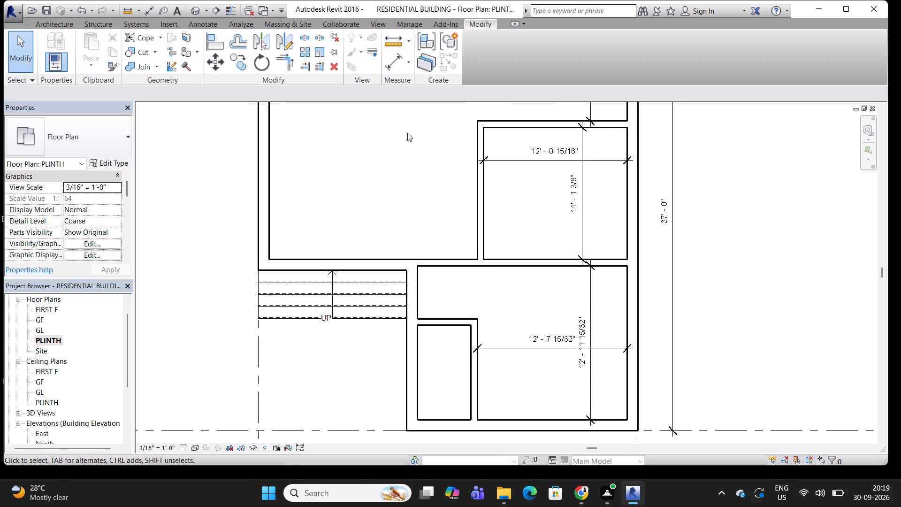
key(r)
key(p)
key(space)
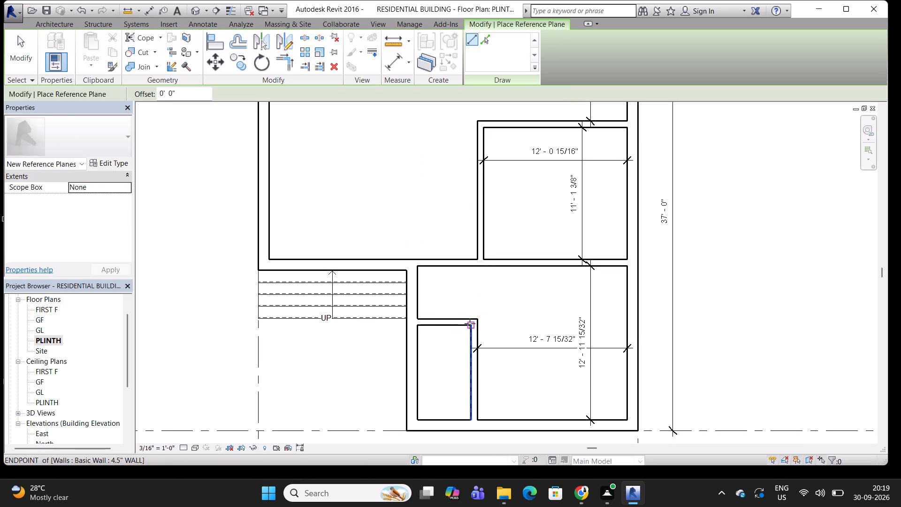
click(470, 323)
middle_drag(462, 179, 470, 271)
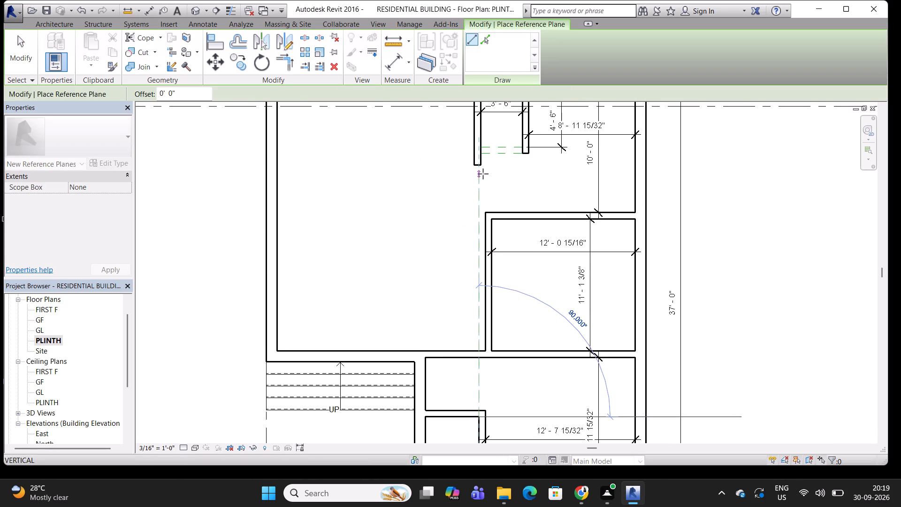
click(483, 174)
middle_drag(487, 230, 490, 183)
key(Escape)
key(Escape)
key(Escape)
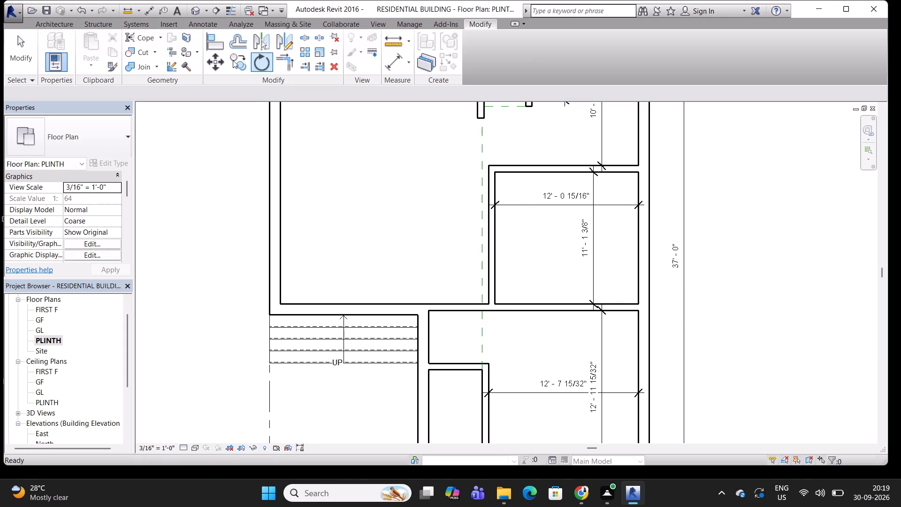
Align the outer face of the middle room's vertical 4.5" partition with the new reference plane.
click(215, 45)
click(479, 222)
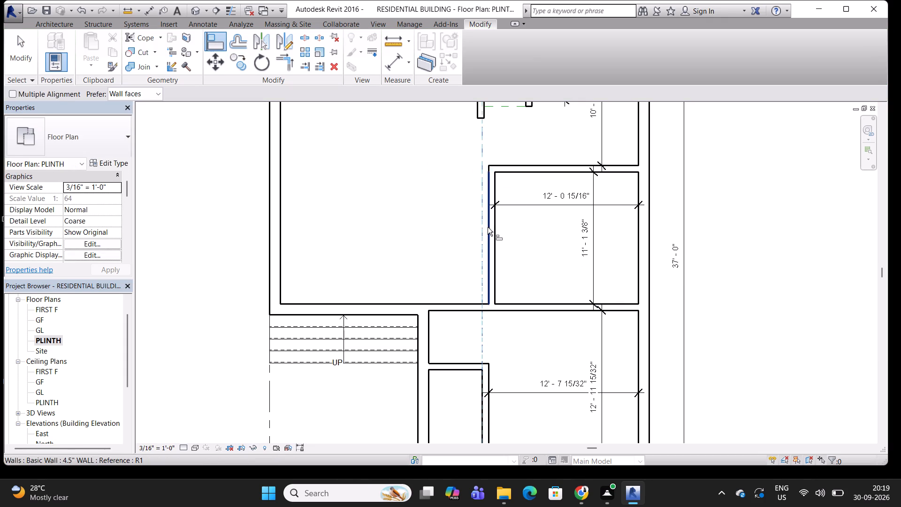
click(488, 227)
middle_click(527, 234)
key(Escape)
key(Escape)
key(Escape)
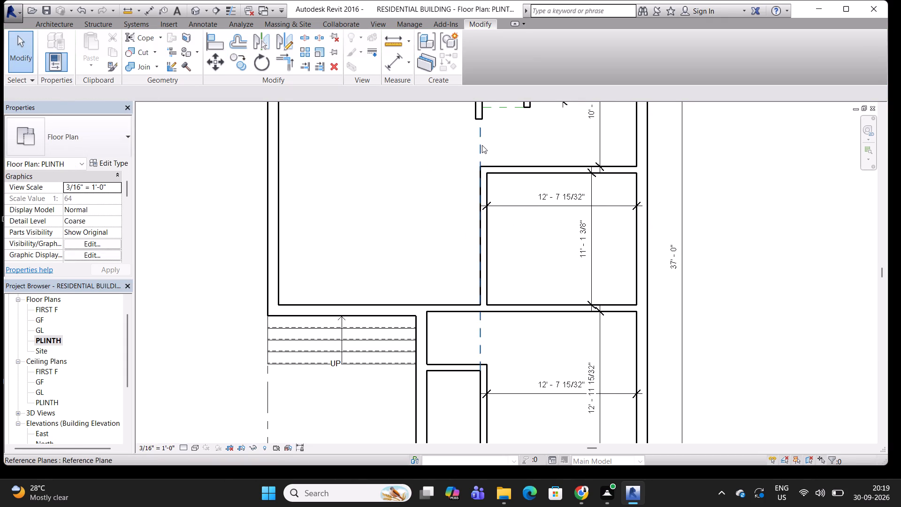
Delete the vertical reference plane used for aligning the middle room's partition.
click(482, 145)
key(Delete)
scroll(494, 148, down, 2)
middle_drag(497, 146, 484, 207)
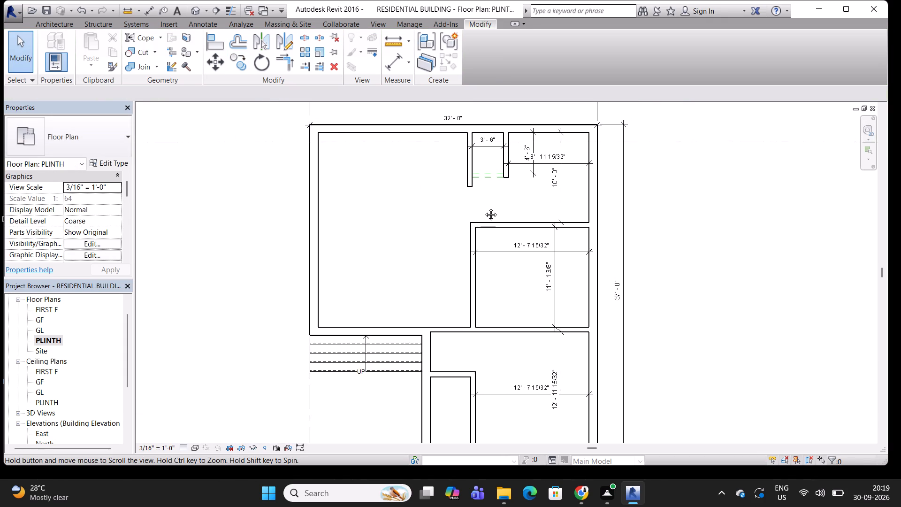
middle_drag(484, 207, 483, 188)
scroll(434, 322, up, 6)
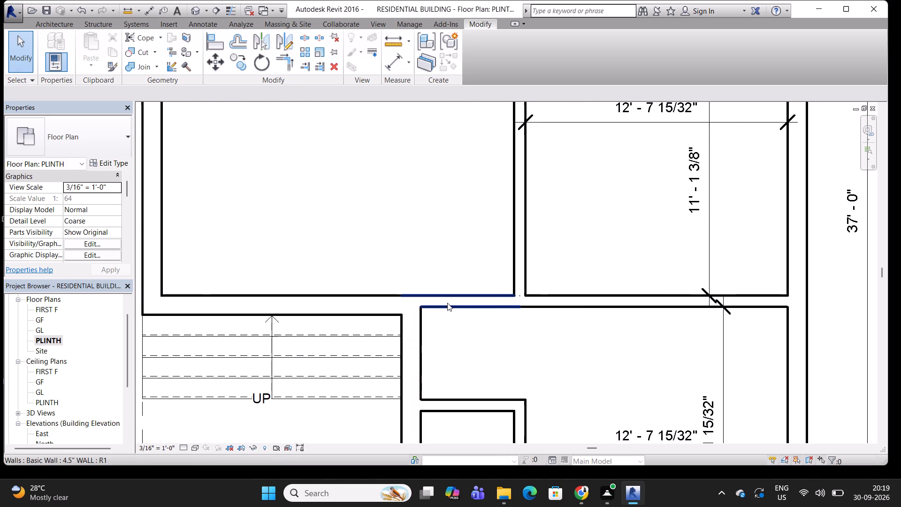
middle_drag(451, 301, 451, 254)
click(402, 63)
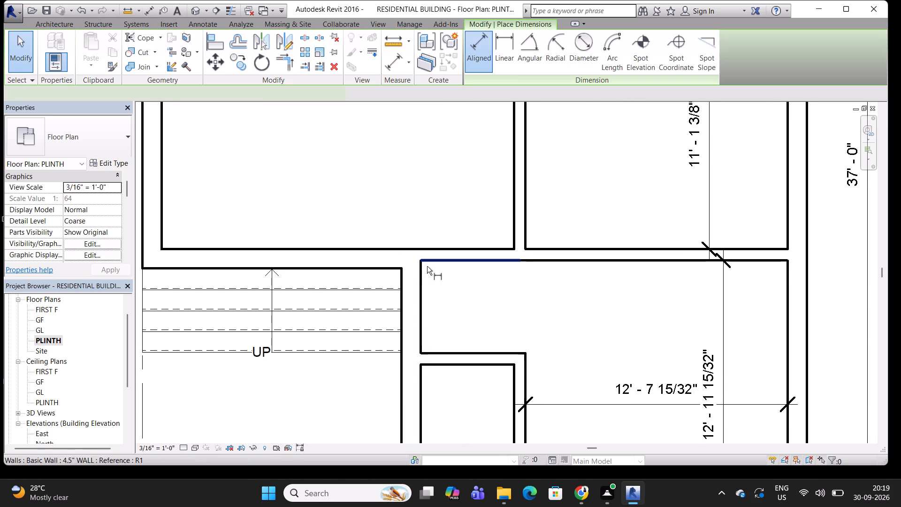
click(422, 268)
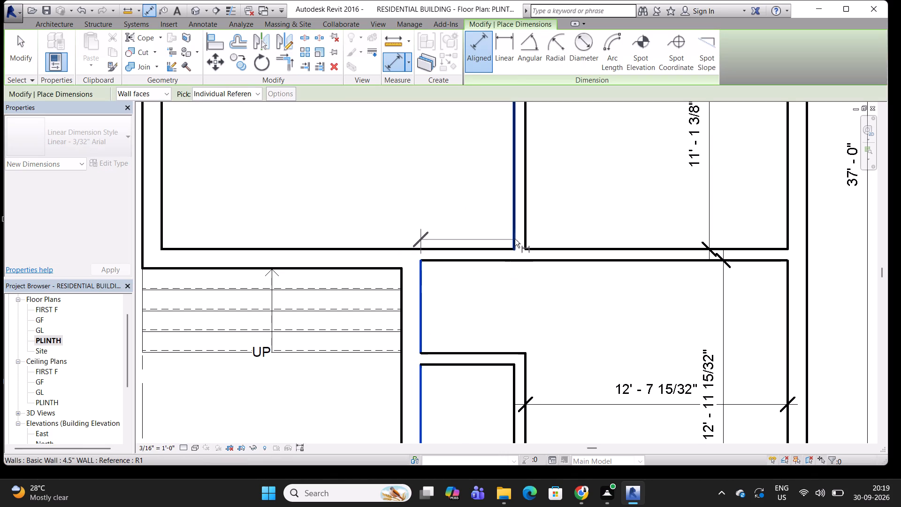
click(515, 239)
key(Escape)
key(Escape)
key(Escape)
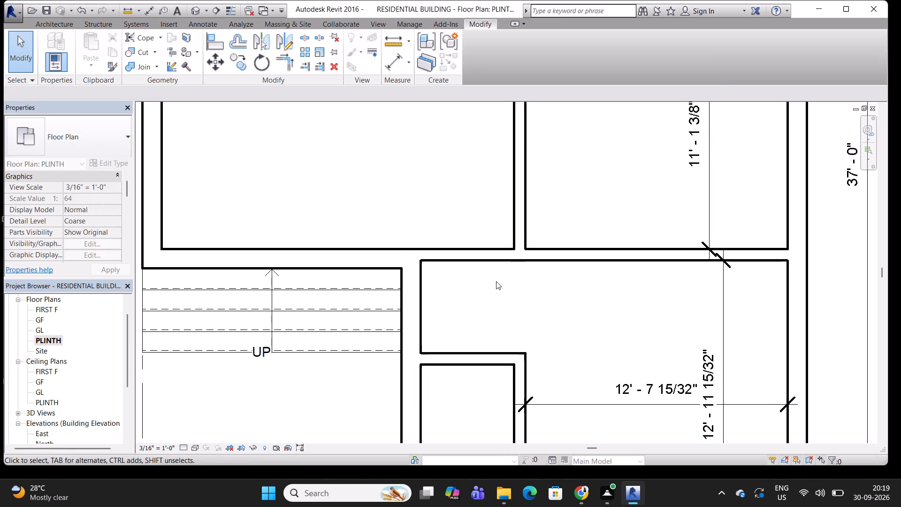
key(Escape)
Save the residential building project.
key(ctrl+s)
Review the whole PLINTH plan, checking the room layout, partition alignment and dimensions.
scroll(496, 281, down, 4)
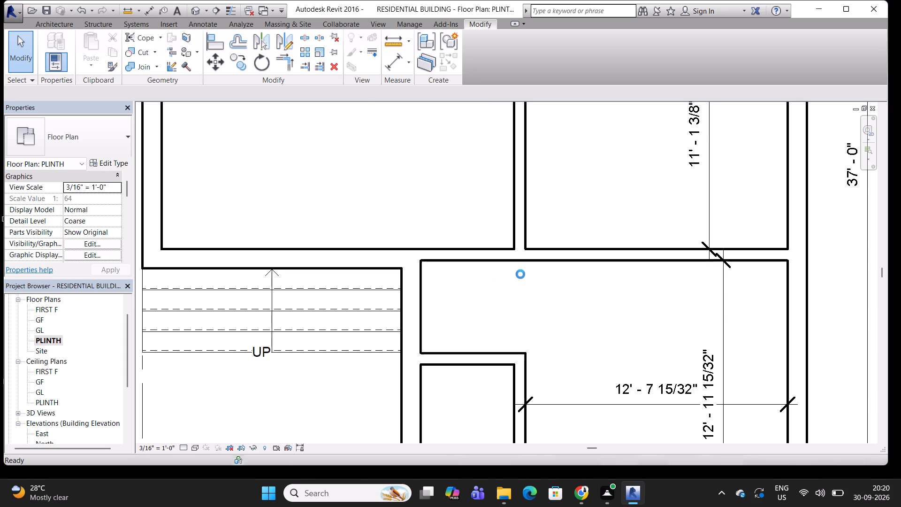
scroll(520, 274, down, 5)
middle_drag(544, 261, 515, 344)
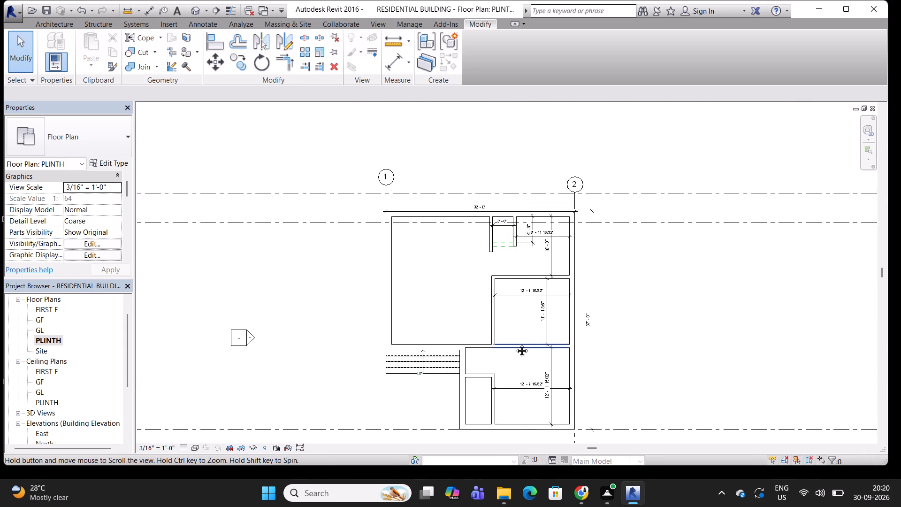
middle_drag(515, 344, 517, 323)
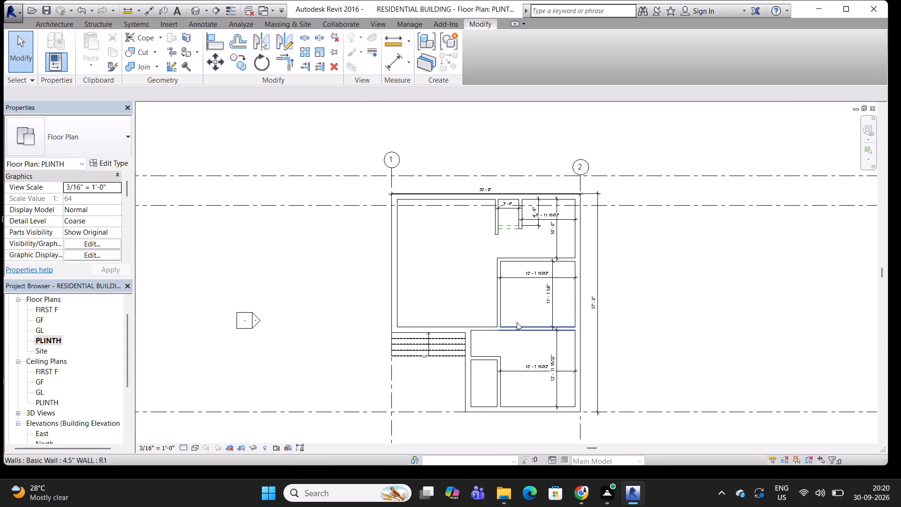
scroll(531, 295, up, 2)
scroll(531, 295, down, 1)
middle_drag(531, 295, 499, 258)
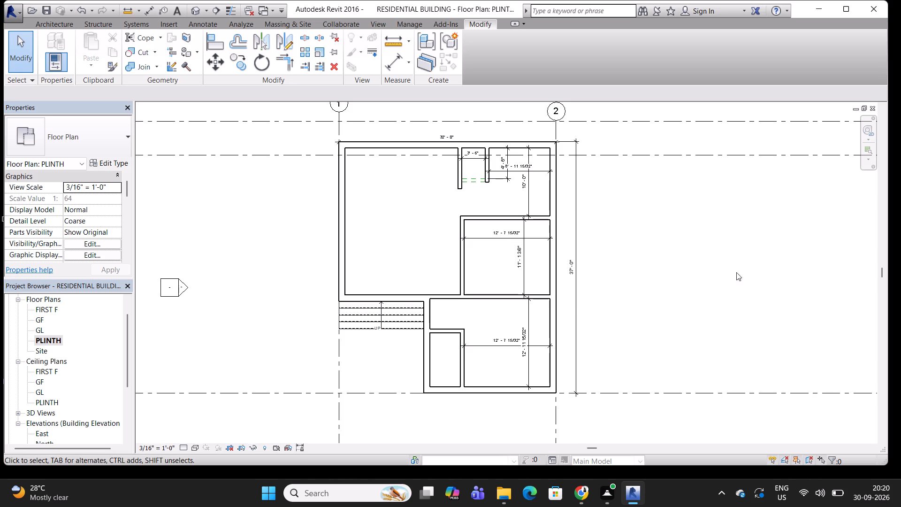
scroll(506, 245, down, 1)
middle_drag(506, 245, 481, 219)
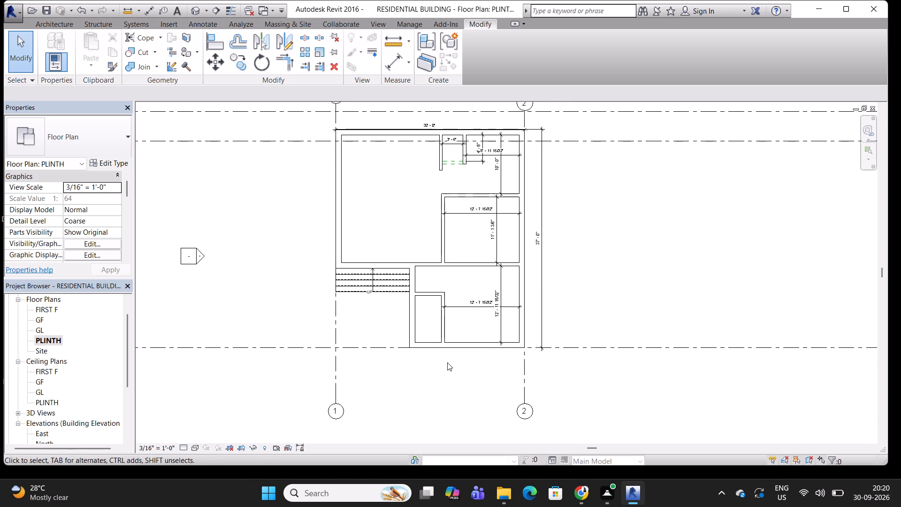
middle_drag(484, 203, 478, 278)
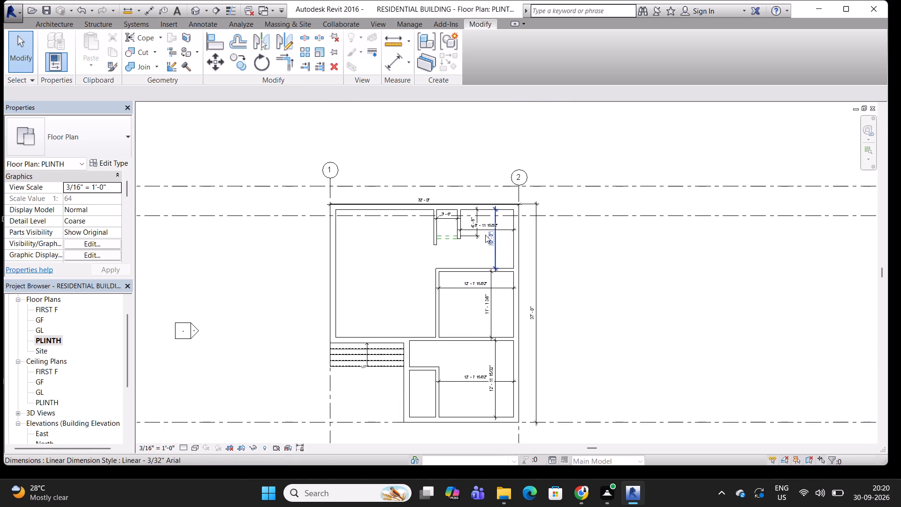
middle_drag(504, 253, 519, 252)
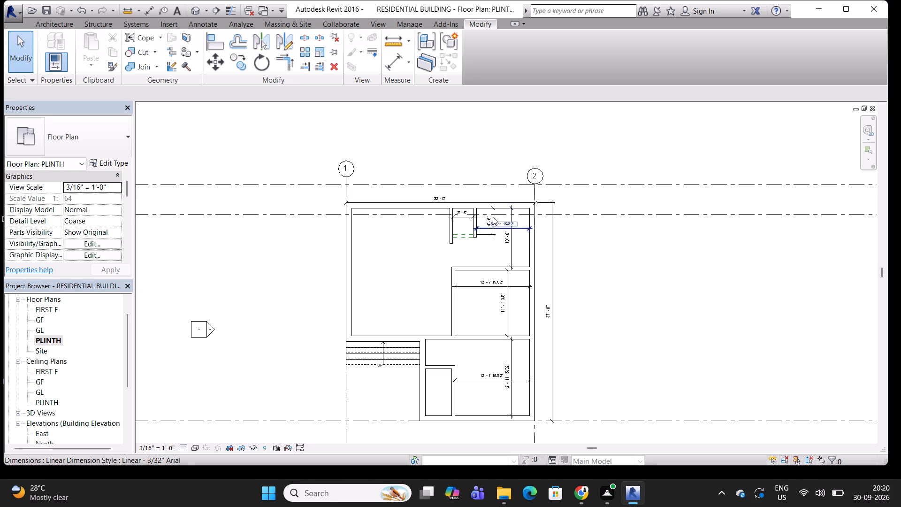
middle_drag(514, 283, 519, 278)
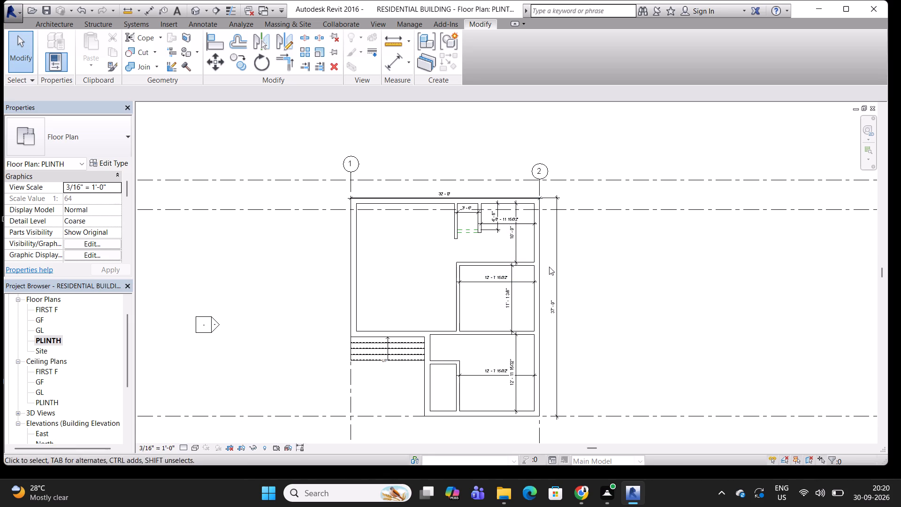
middle_drag(549, 267, 604, 244)
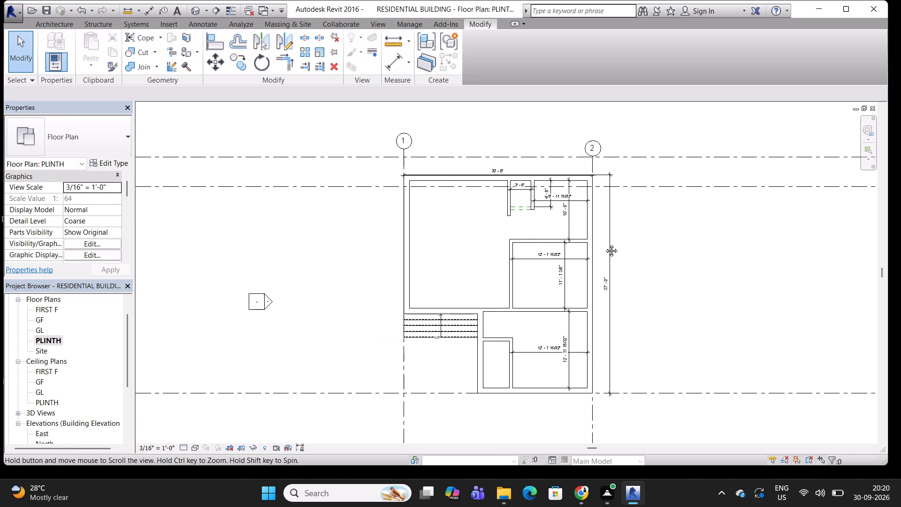
middle_drag(604, 244, 588, 242)
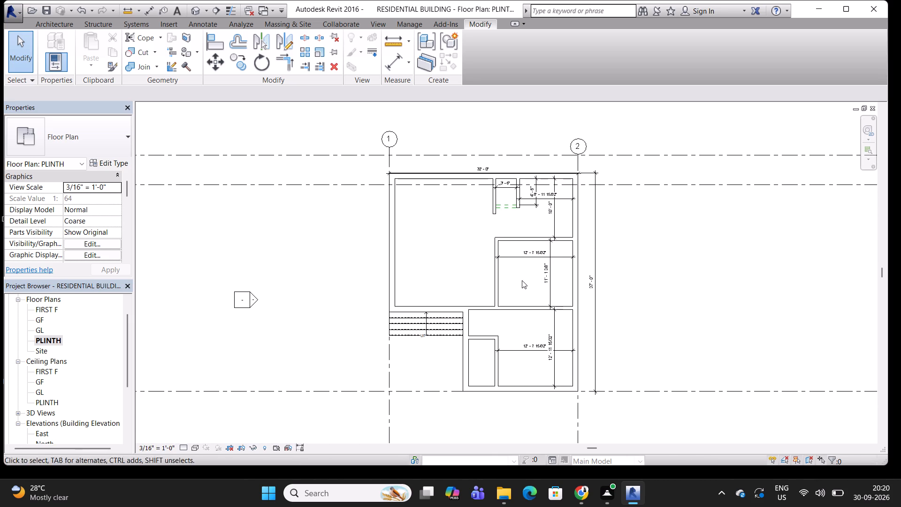
middle_drag(522, 280, 518, 246)
middle_drag(495, 182, 501, 190)
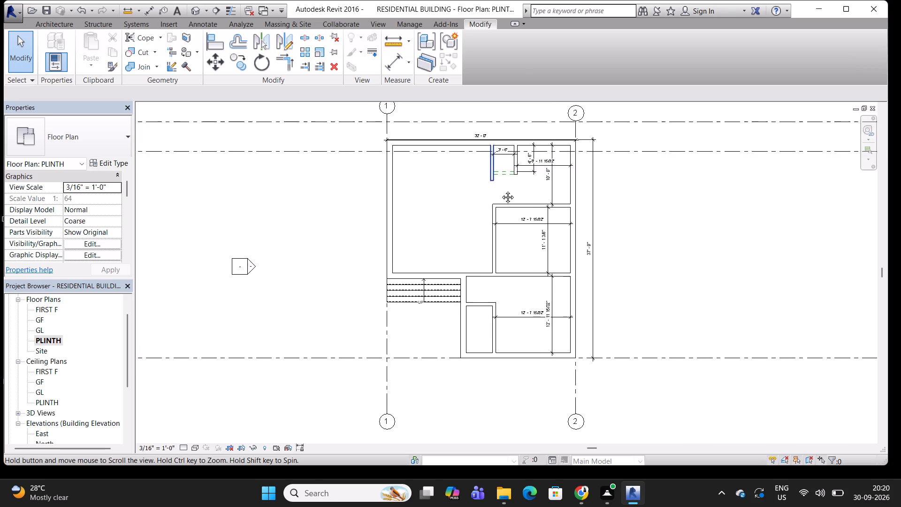
middle_drag(501, 190, 502, 200)
Save the residential building project again.
key(Escape)
key(Escape)
key(ctrl+s)
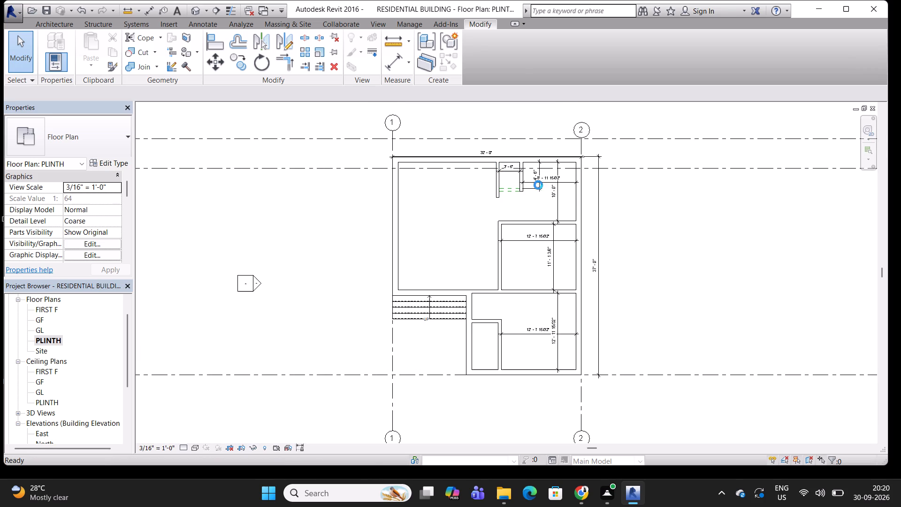
Examine the two short 4.5" partitions and their dimensions along the upper exterior wall.
scroll(540, 184, up, 3)
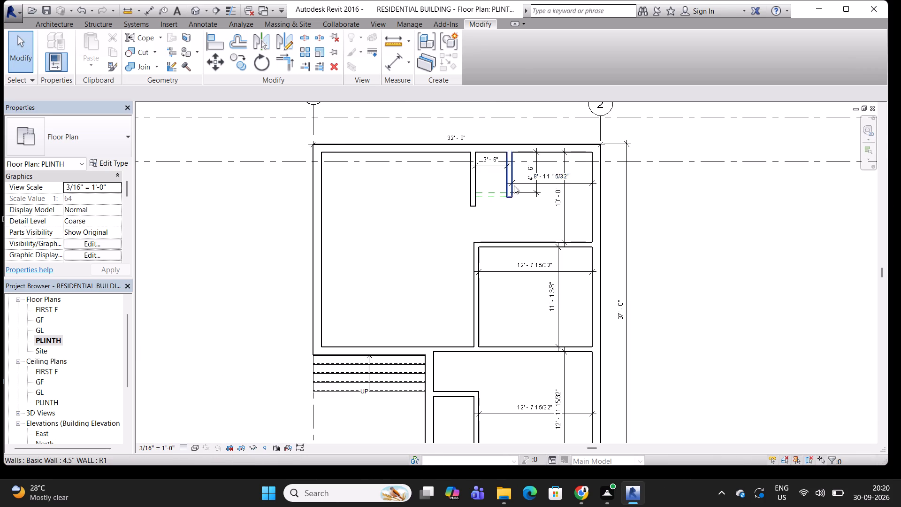
scroll(514, 185, down, 1)
middle_drag(503, 188, 532, 183)
scroll(532, 183, up, 4)
scroll(579, 142, down, 6)
middle_drag(489, 161, 494, 194)
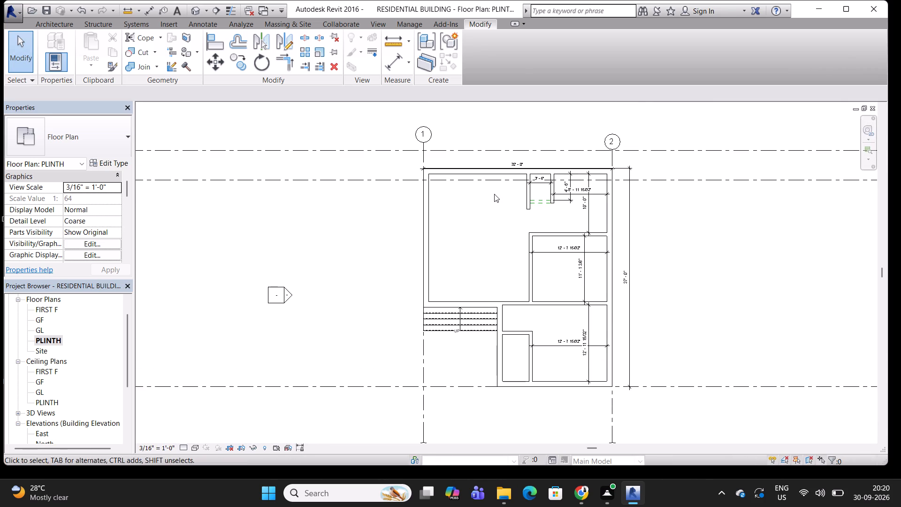
Save the project with the current PLINTH layout.
key(ctrl+s)
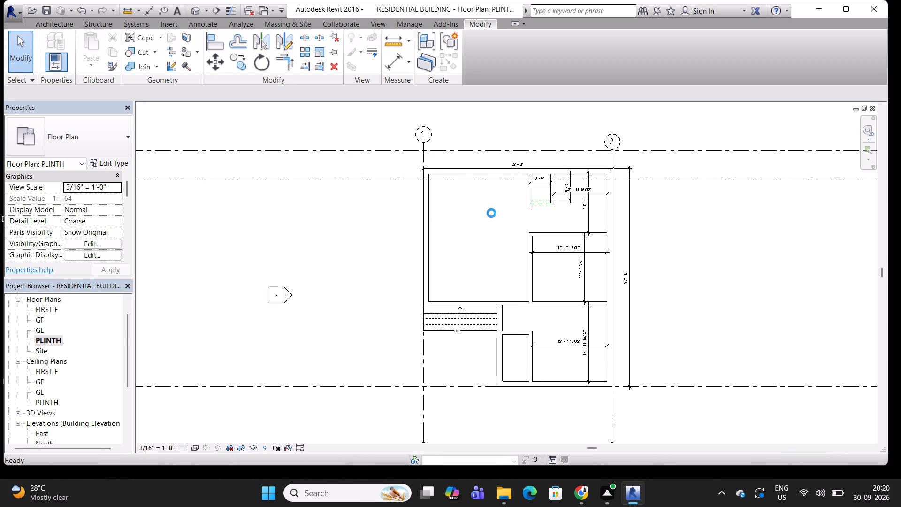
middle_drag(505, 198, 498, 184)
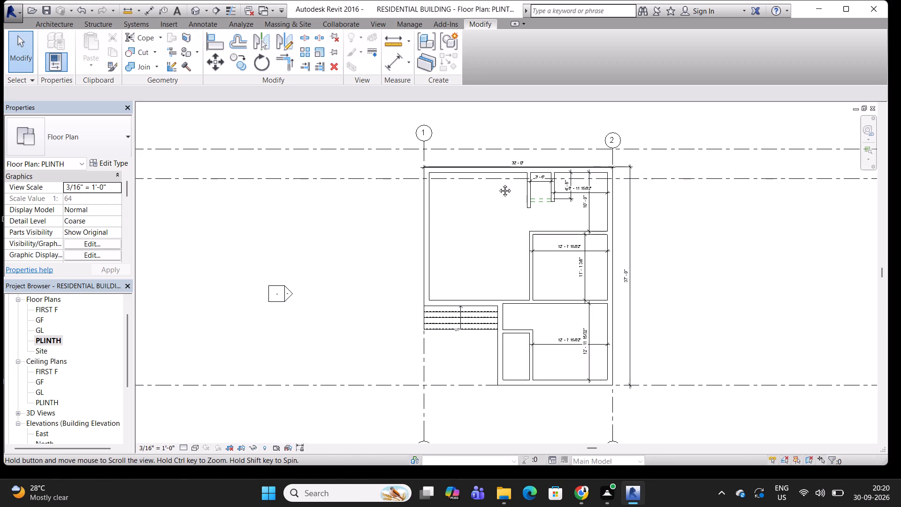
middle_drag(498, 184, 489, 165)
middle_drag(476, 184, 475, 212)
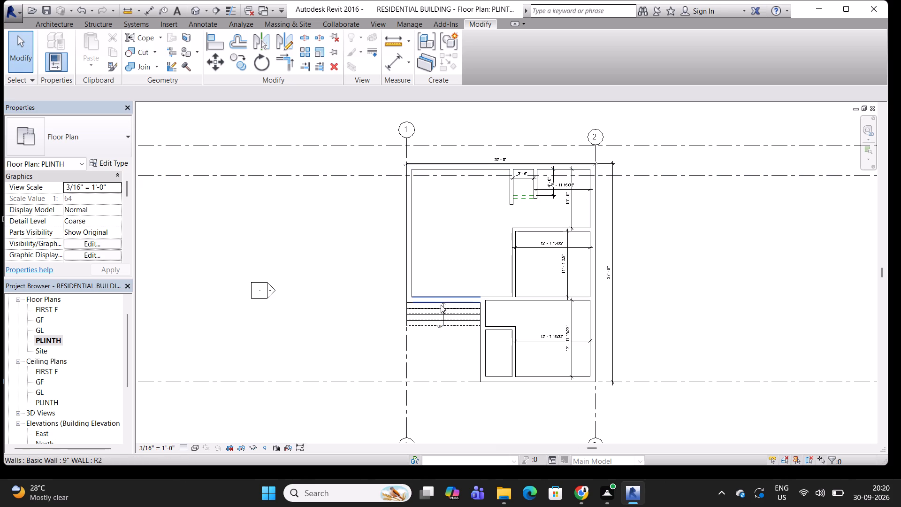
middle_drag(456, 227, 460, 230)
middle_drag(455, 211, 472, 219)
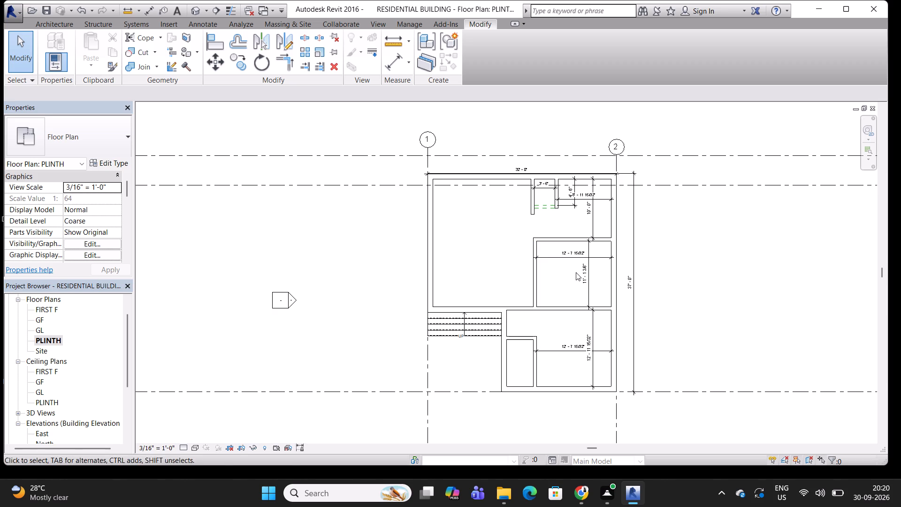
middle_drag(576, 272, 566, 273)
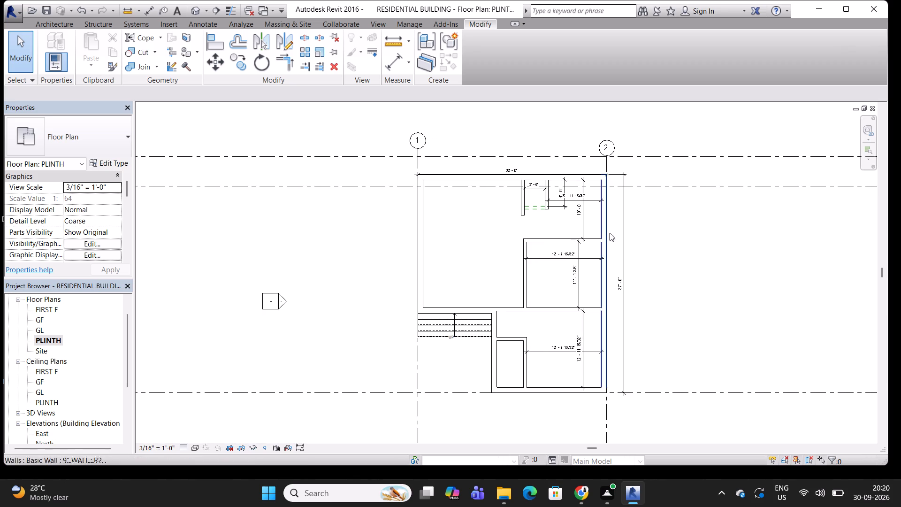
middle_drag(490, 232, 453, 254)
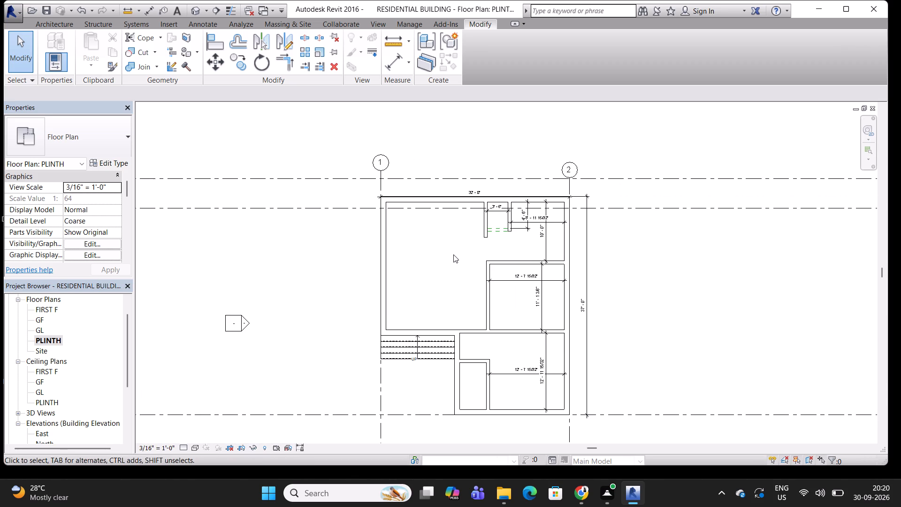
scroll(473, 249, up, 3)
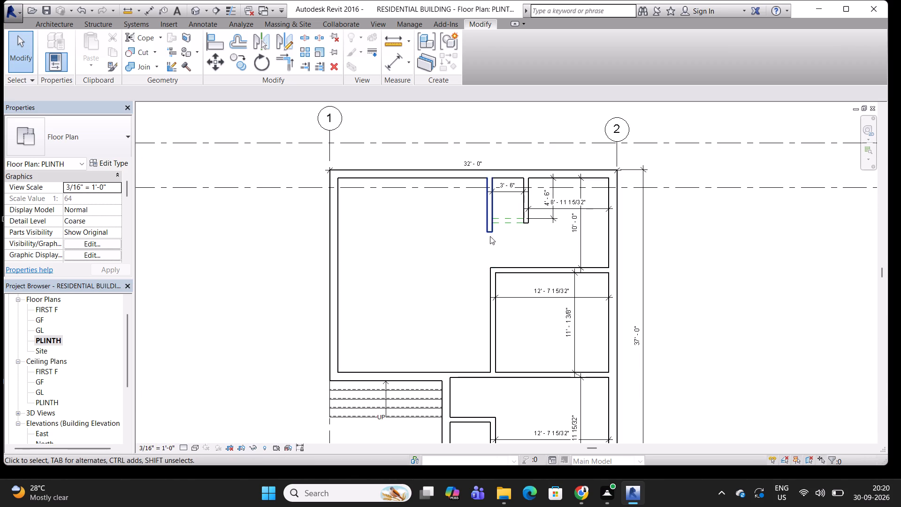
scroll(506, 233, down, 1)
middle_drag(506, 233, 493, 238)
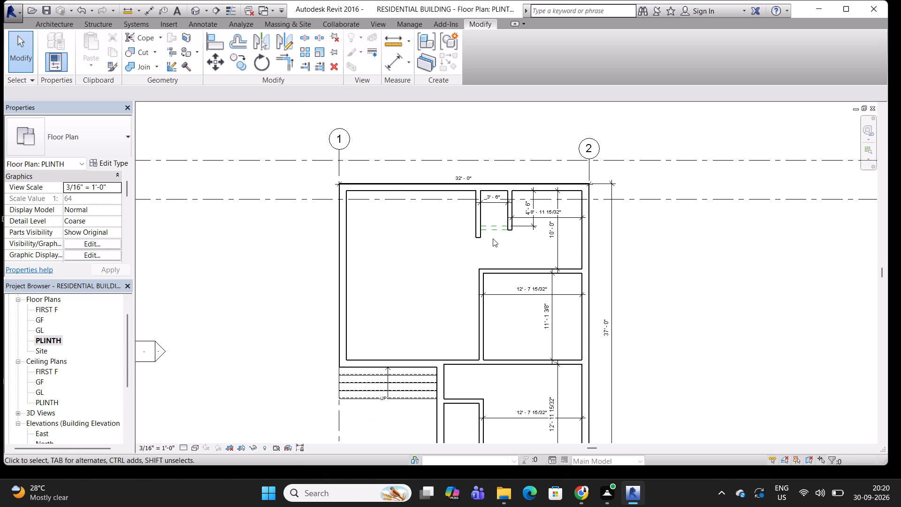
Examine the upper rooms, the short partitions and the overall PLINTH room layout with its dimensions.
middle_drag(491, 240, 500, 243)
middle_drag(502, 246, 501, 246)
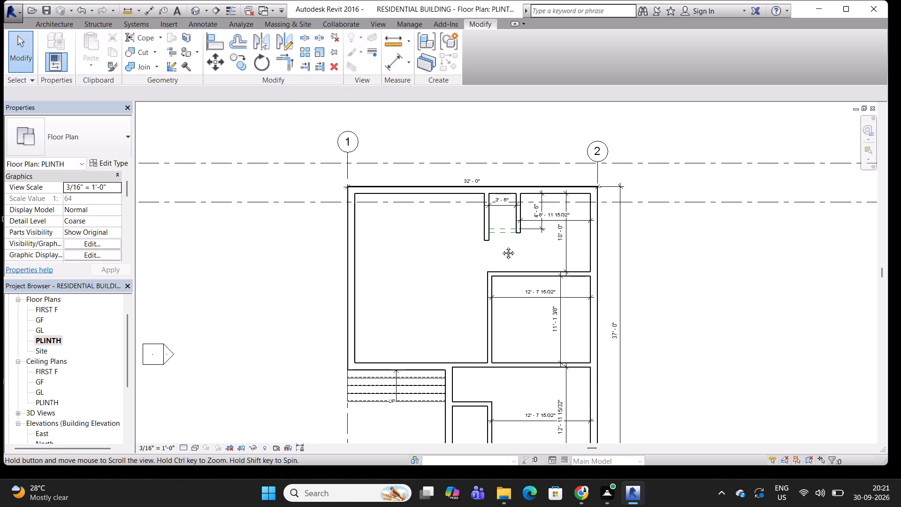
middle_drag(501, 246, 496, 246)
scroll(484, 242, up, 2)
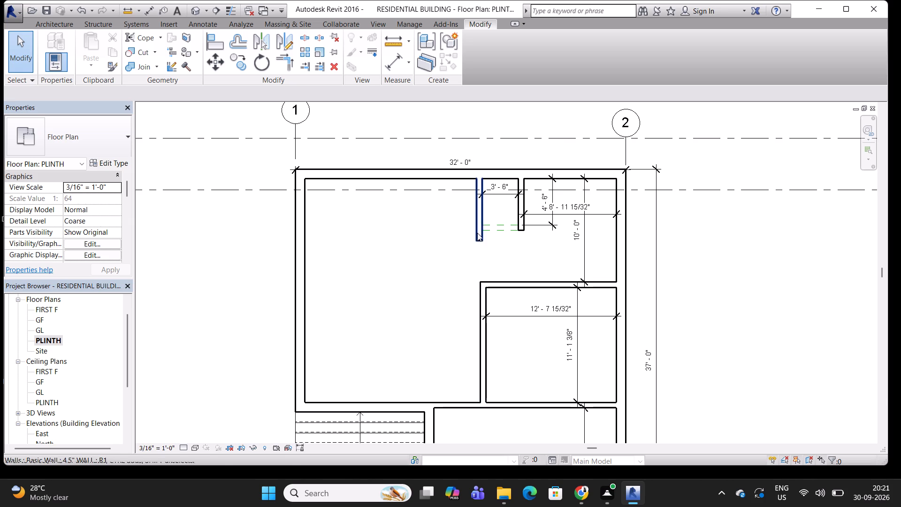
middle_drag(473, 269, 516, 265)
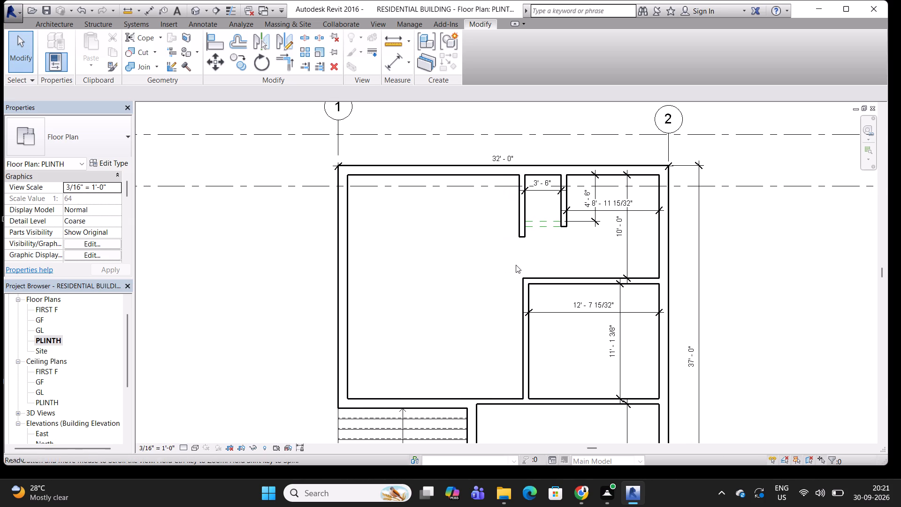
scroll(511, 303, up, 3)
scroll(511, 296, down, 2)
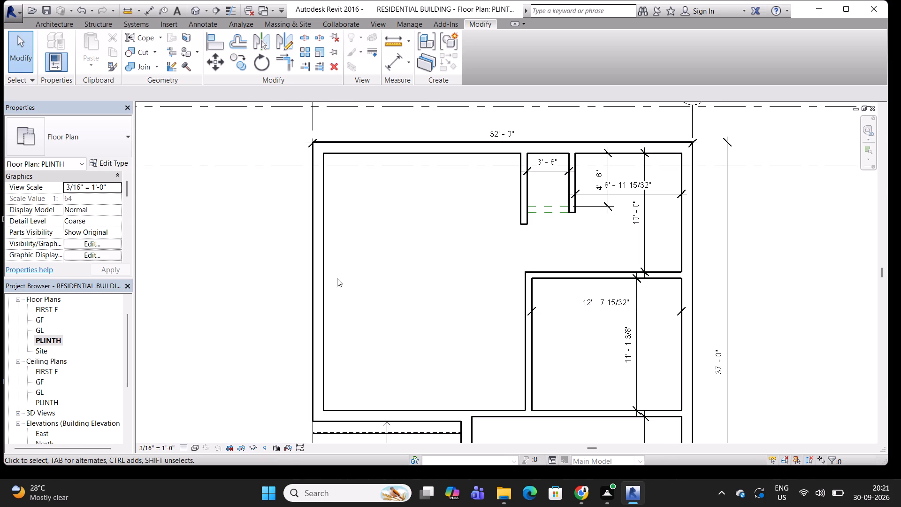
middle_click(516, 283)
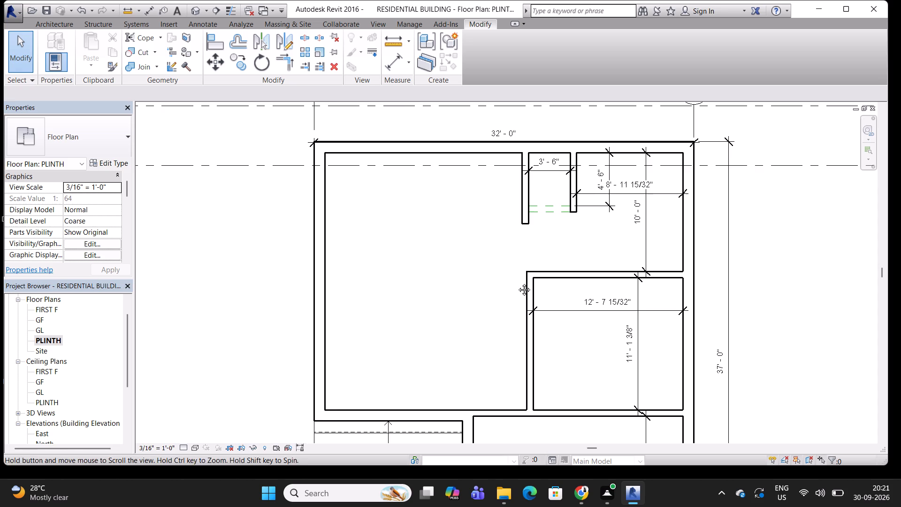
scroll(495, 266, down, 1)
middle_drag(488, 272, 472, 258)
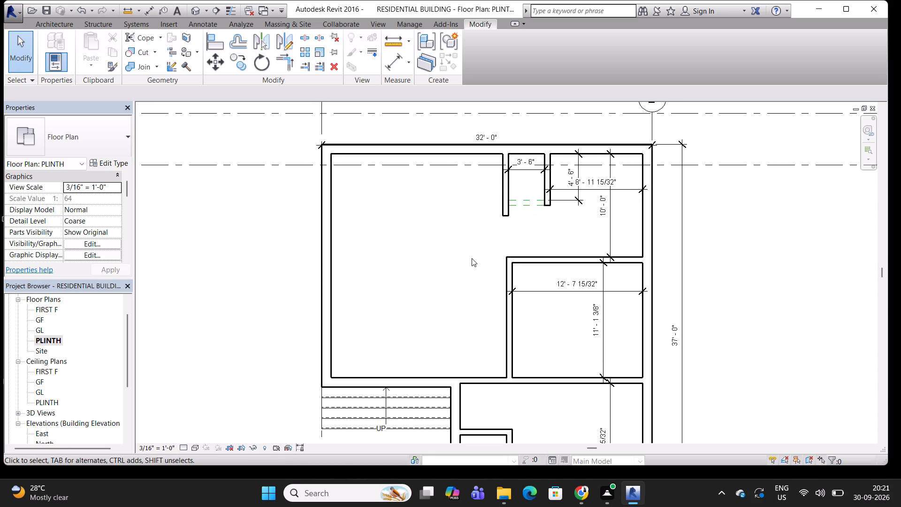
scroll(475, 257, down, 1)
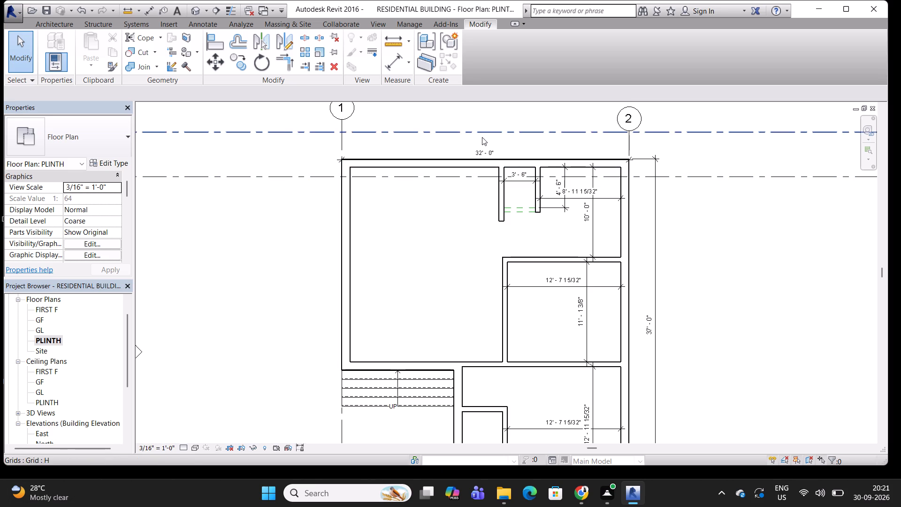
scroll(466, 146, down, 3)
middle_drag(450, 199, 423, 204)
middle_drag(423, 225, 428, 186)
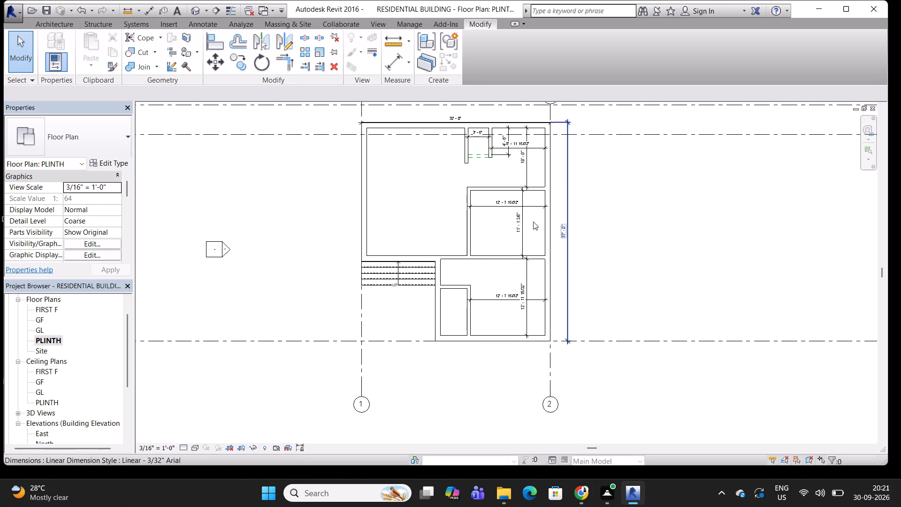
middle_drag(482, 277, 480, 318)
scroll(480, 197, up, 4)
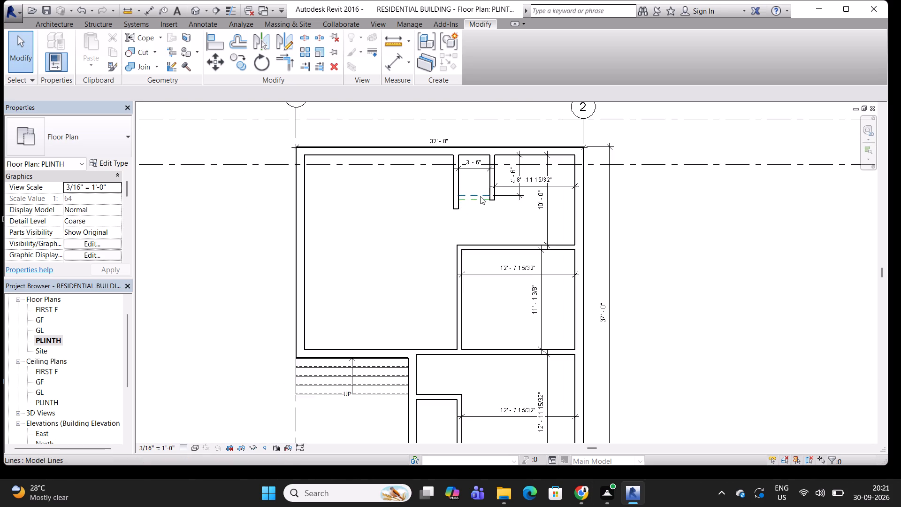
scroll(480, 196, up, 4)
Save the residential building project.
key(ctrl+s)
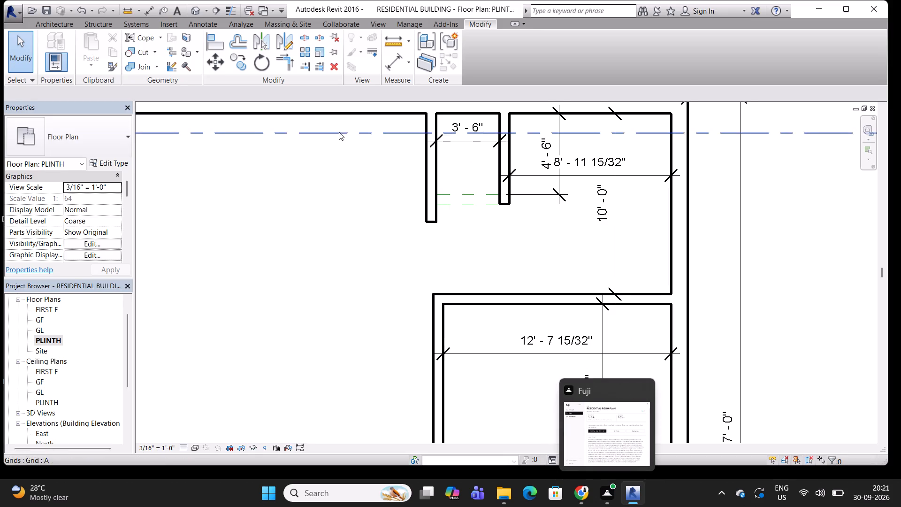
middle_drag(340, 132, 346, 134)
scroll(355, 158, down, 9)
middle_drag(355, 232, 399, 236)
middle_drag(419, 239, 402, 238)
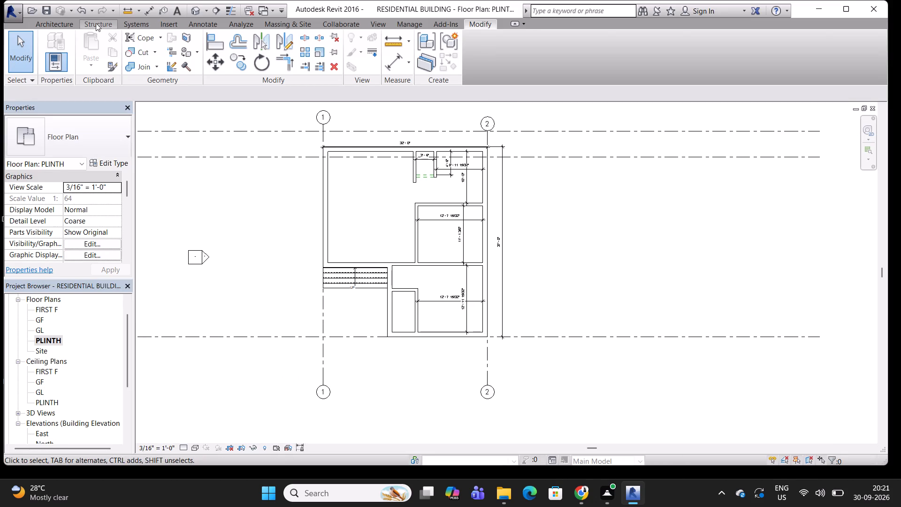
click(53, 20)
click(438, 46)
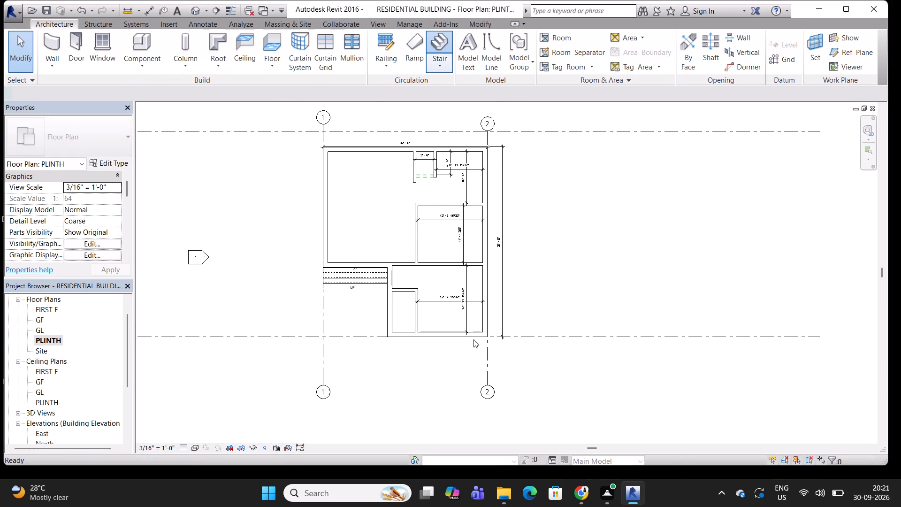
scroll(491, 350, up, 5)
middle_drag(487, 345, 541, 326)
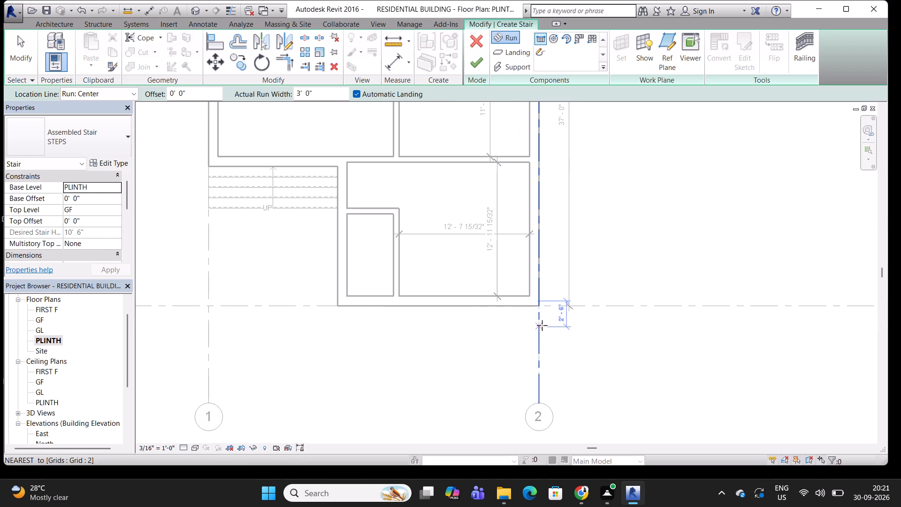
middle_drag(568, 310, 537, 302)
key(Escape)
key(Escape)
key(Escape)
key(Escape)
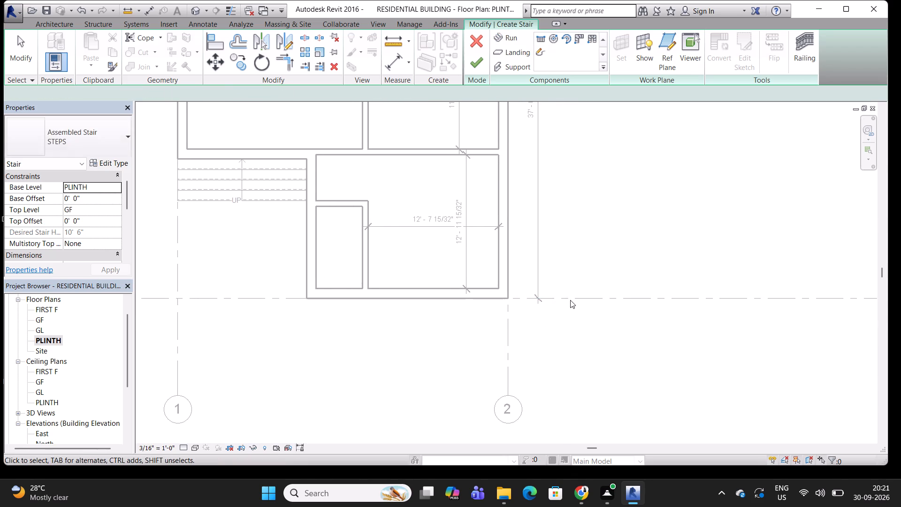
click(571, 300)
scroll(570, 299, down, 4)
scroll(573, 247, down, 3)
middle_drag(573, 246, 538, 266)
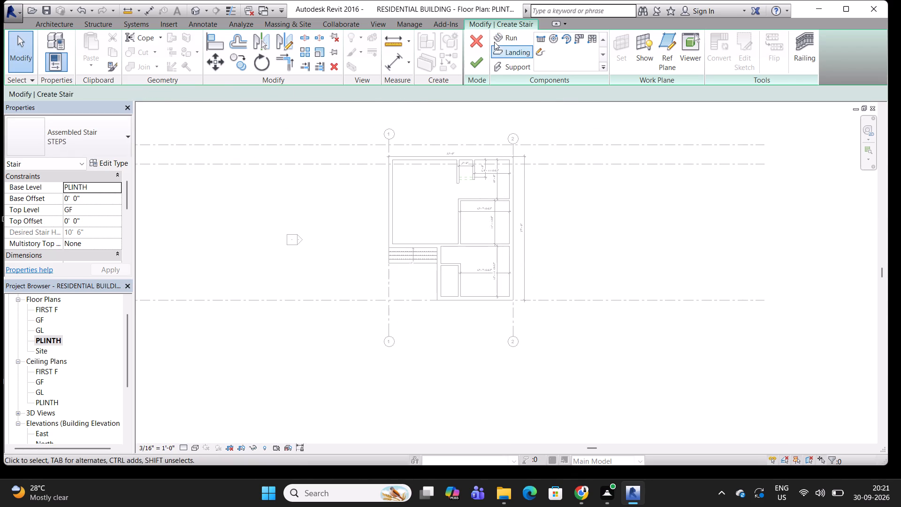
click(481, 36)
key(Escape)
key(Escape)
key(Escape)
Copy horizontal grid B 8' downward, outside the building's lower exterior wall.
middle_drag(513, 329, 519, 291)
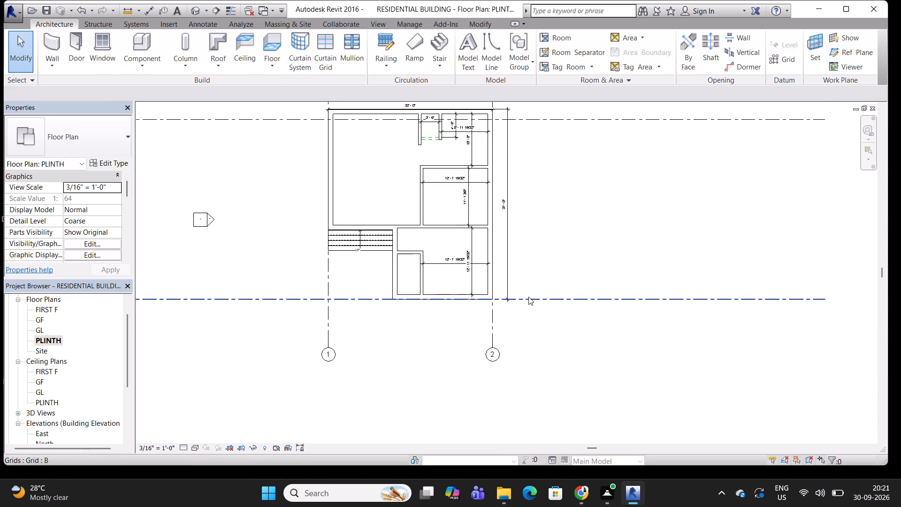
click(528, 297)
text(CO)
key(space)
click(530, 299)
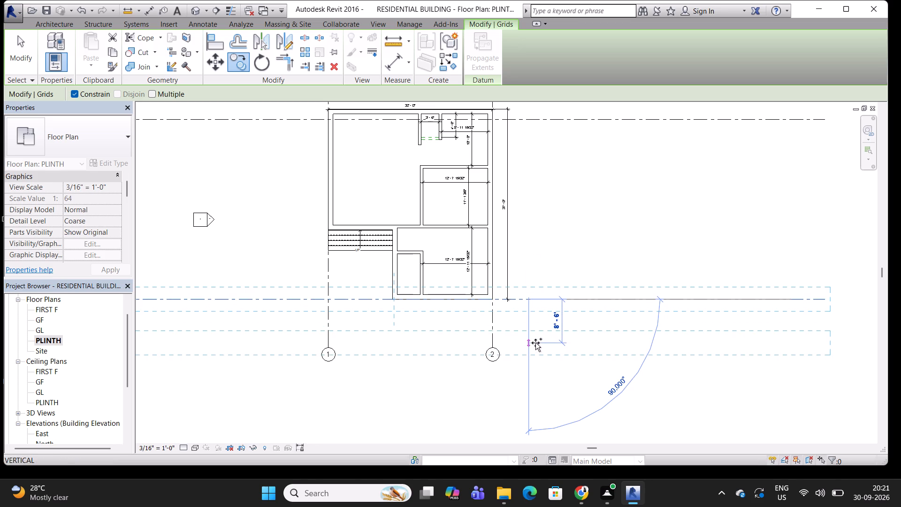
text(8')
key(Return)
middle_drag(555, 302, 530, 273)
middle_drag(530, 279, 495, 376)
scroll(537, 273, down, 2)
middle_drag(519, 279, 815, 239)
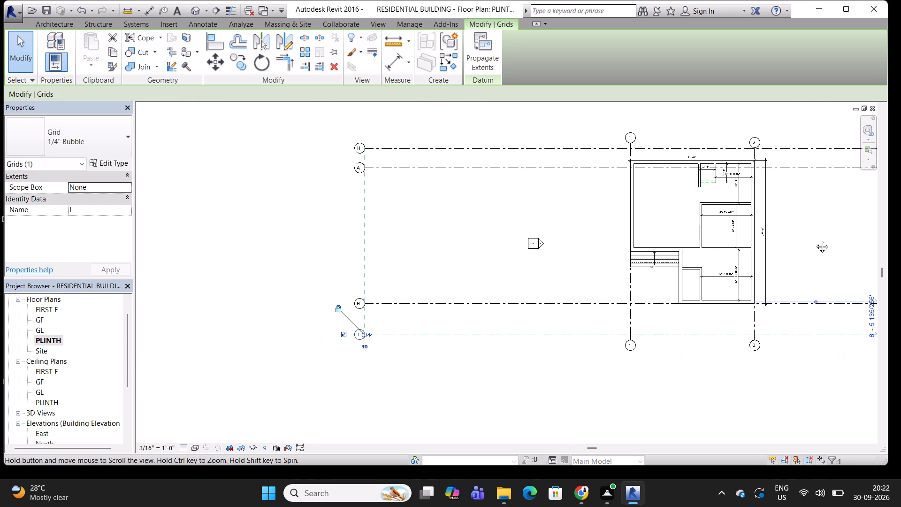
middle_drag(815, 239, 542, 249)
key(Escape)
key(Escape)
scroll(472, 314, up, 2)
key(Escape)
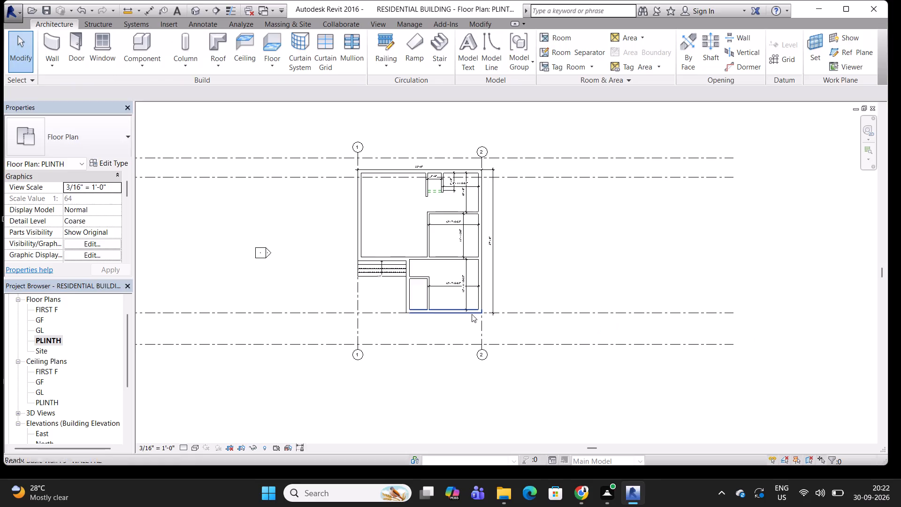
Start a new stair and duplicate the Cast-In-Place Monolithic Stair type under the name STEPS GF.
scroll(472, 314, up, 2)
middle_drag(477, 309, 476, 297)
click(443, 42)
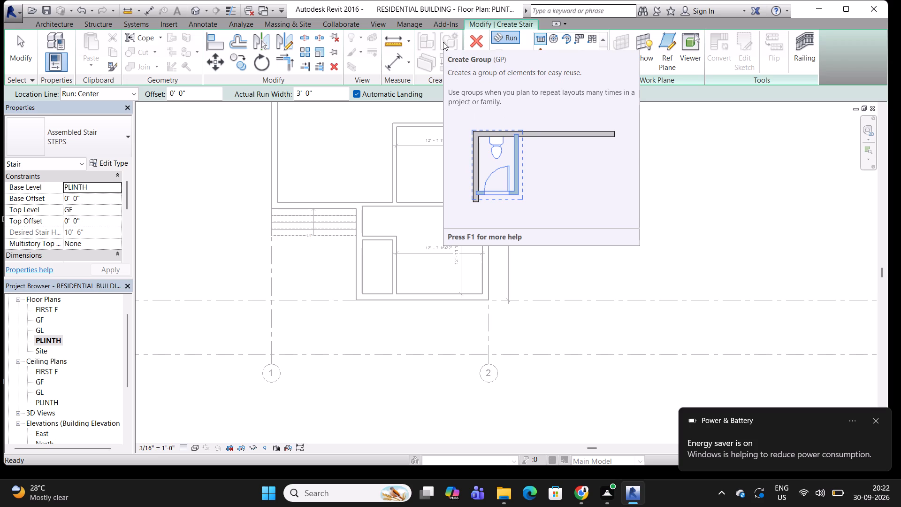
click(443, 42)
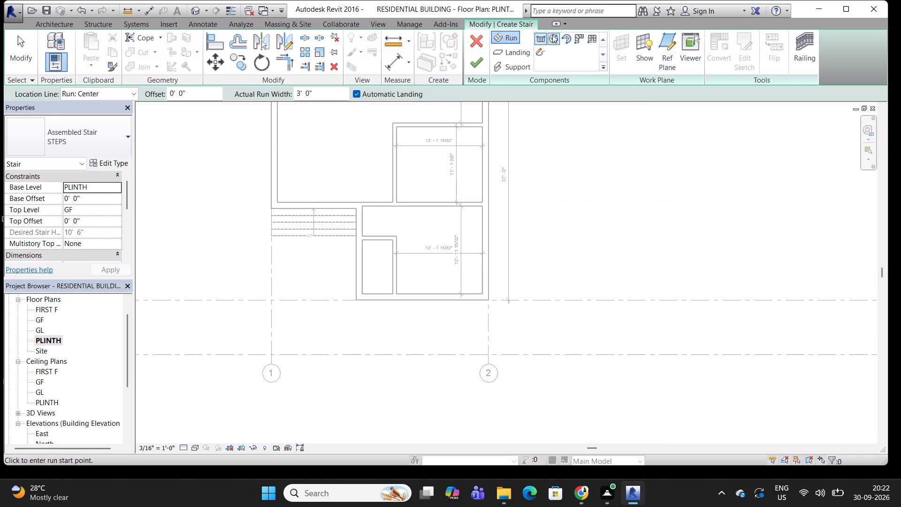
click(540, 39)
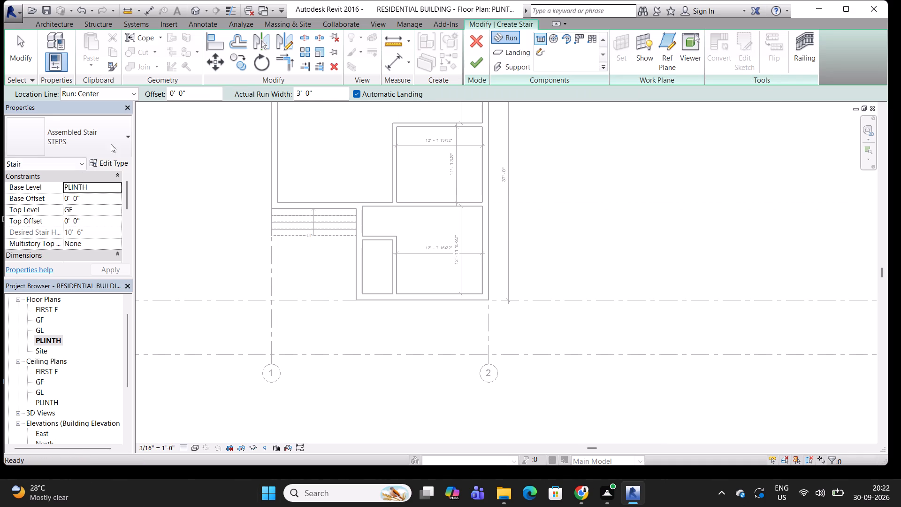
click(126, 135)
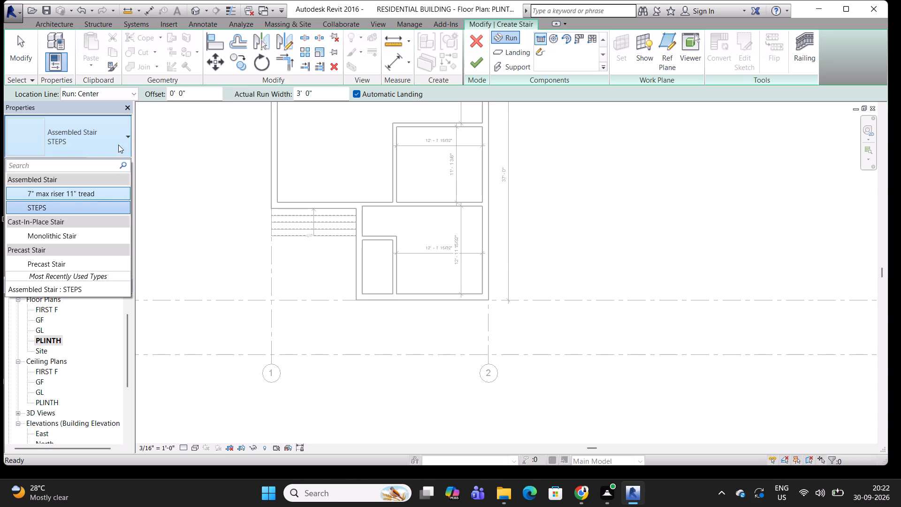
key(Escape)
click(117, 165)
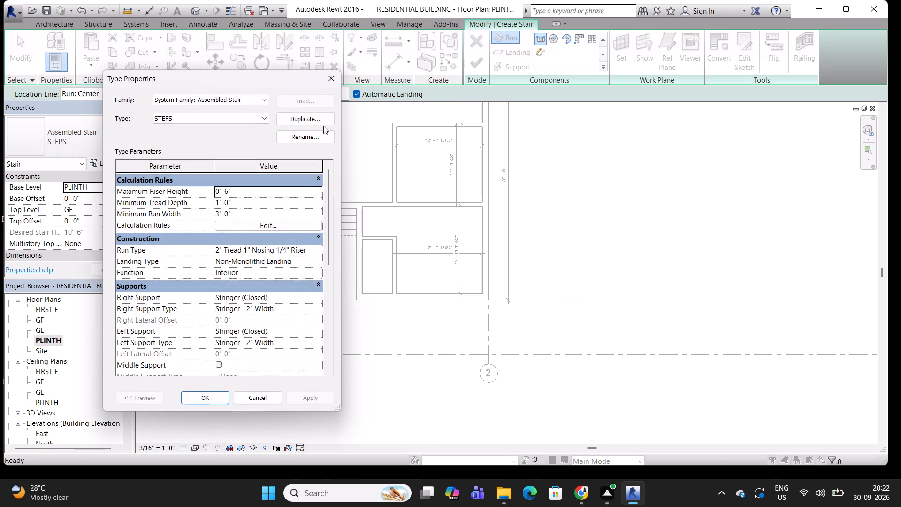
click(261, 97)
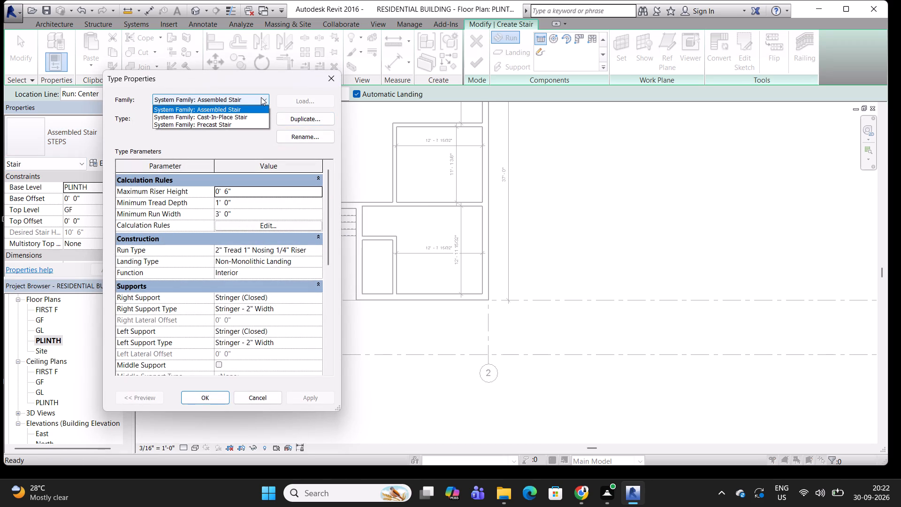
click(242, 115)
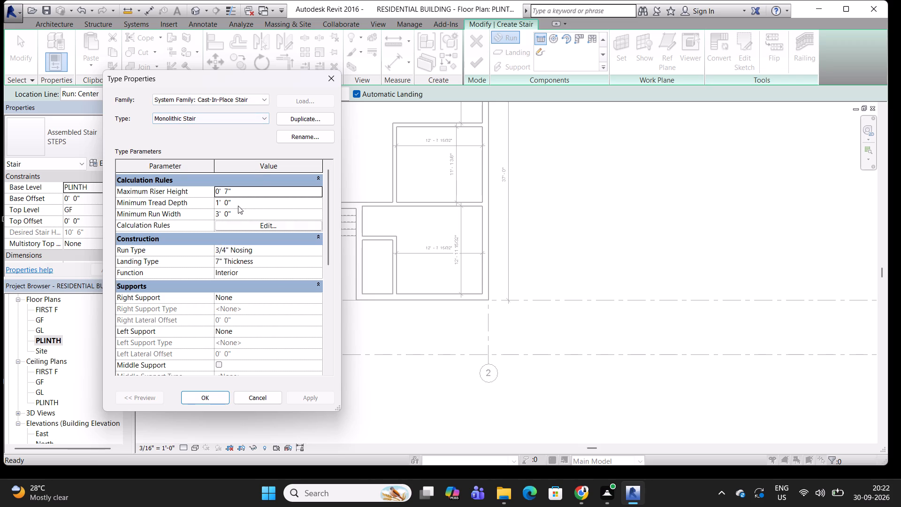
click(261, 116)
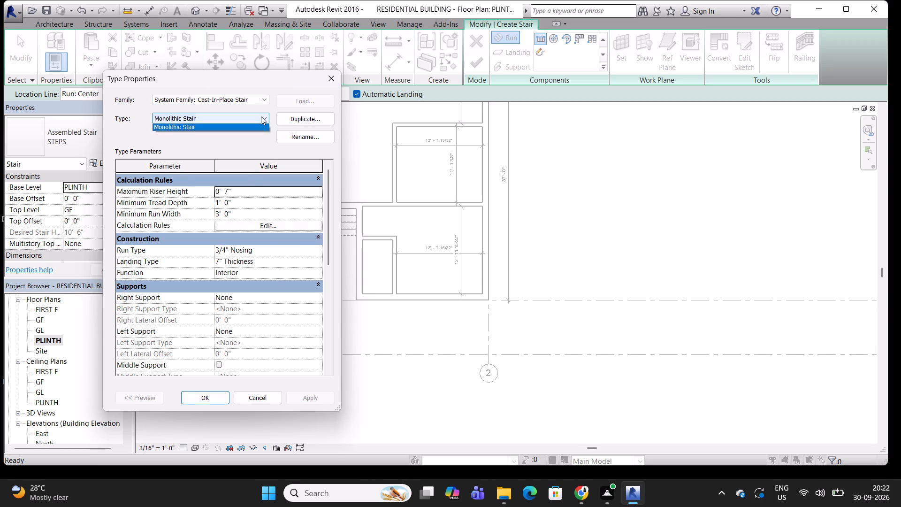
click(261, 116)
click(319, 120)
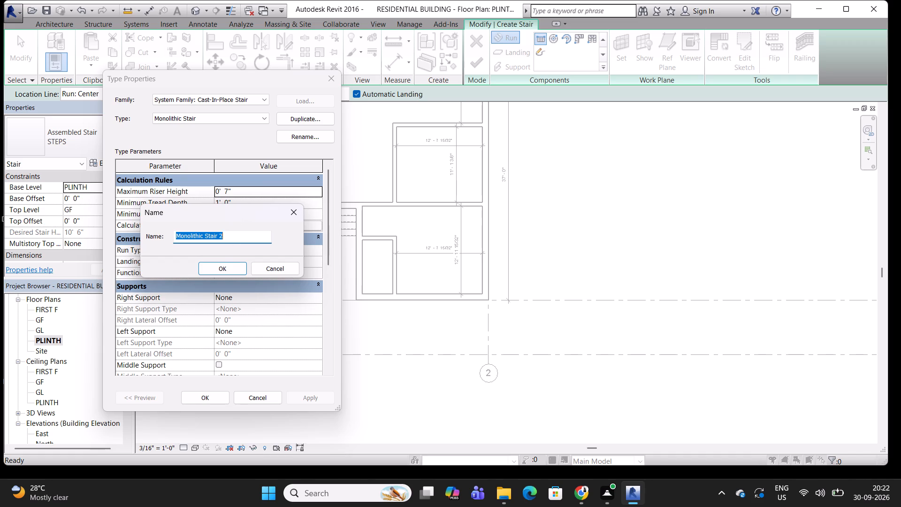
text(STEPS)
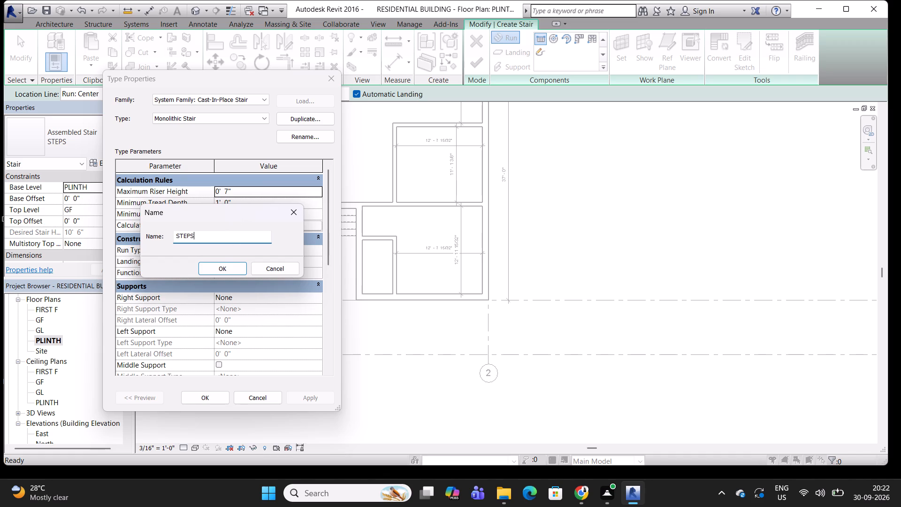
key(space)
text(GF)
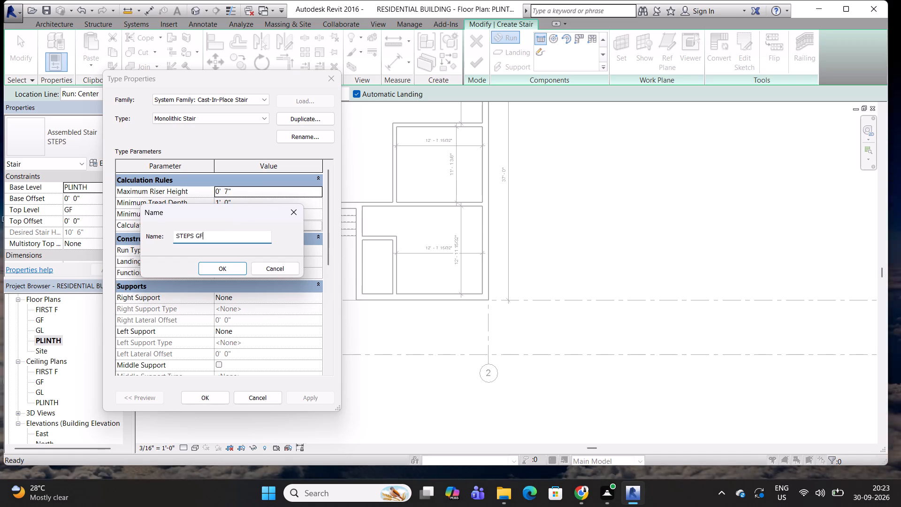
key(Return)
Set the STEPS GF stair type's maximum riser height to 6" and minimum run width to 4'.
click(261, 189)
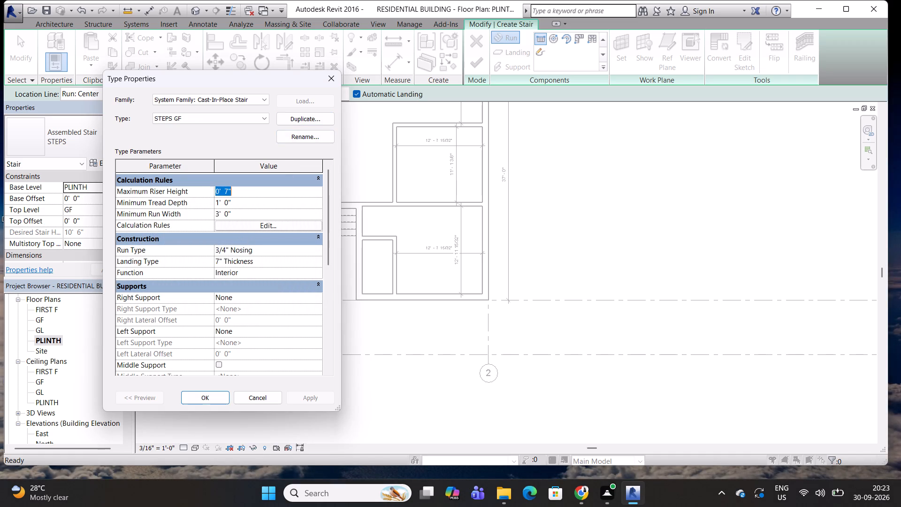
text(6")
key(Return)
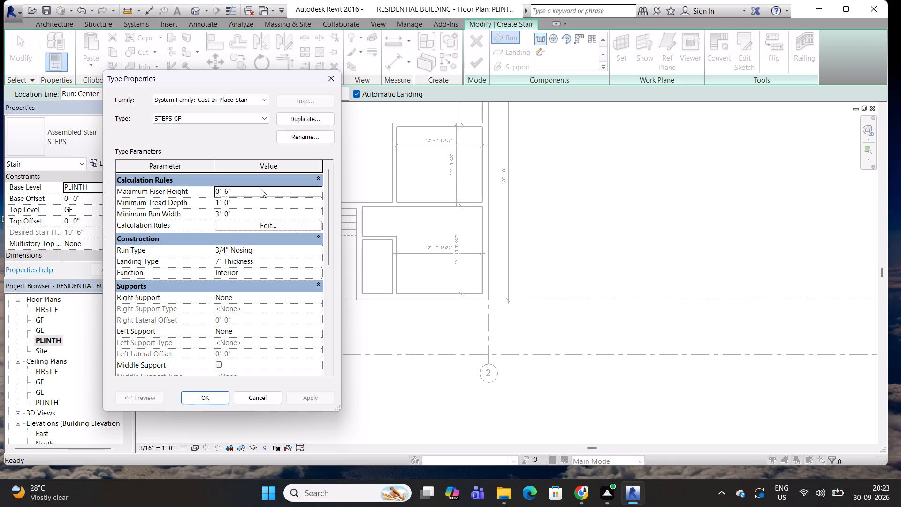
key(Down)
key(Down)
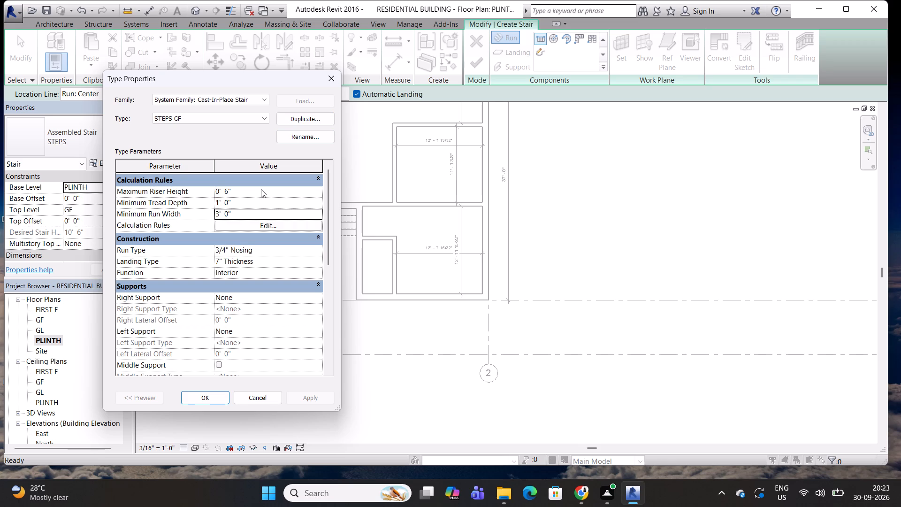
click(261, 189)
click(246, 215)
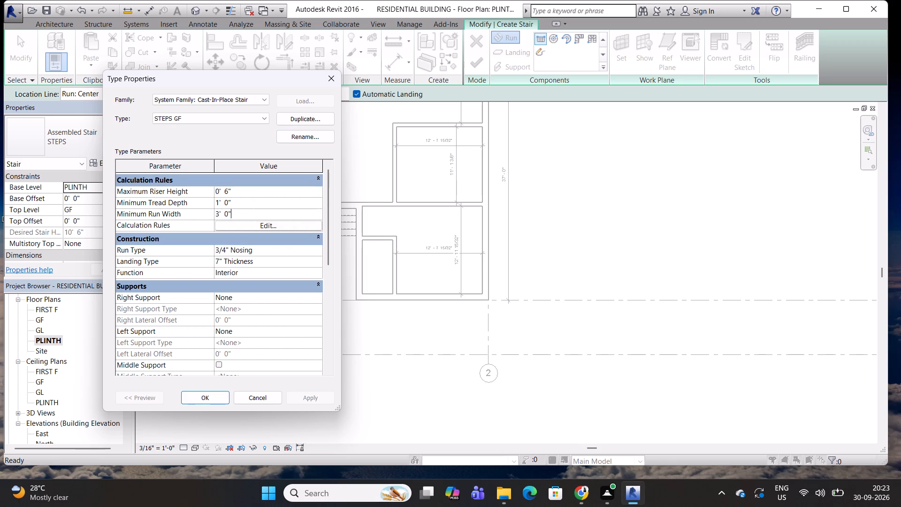
click(246, 215)
double_click(246, 215)
triple_click(246, 215)
key(BackSpace)
key(BackSpace)
key(BackSpace)
key(BackSpace)
key(BackSpace)
text(4')
key(Return)
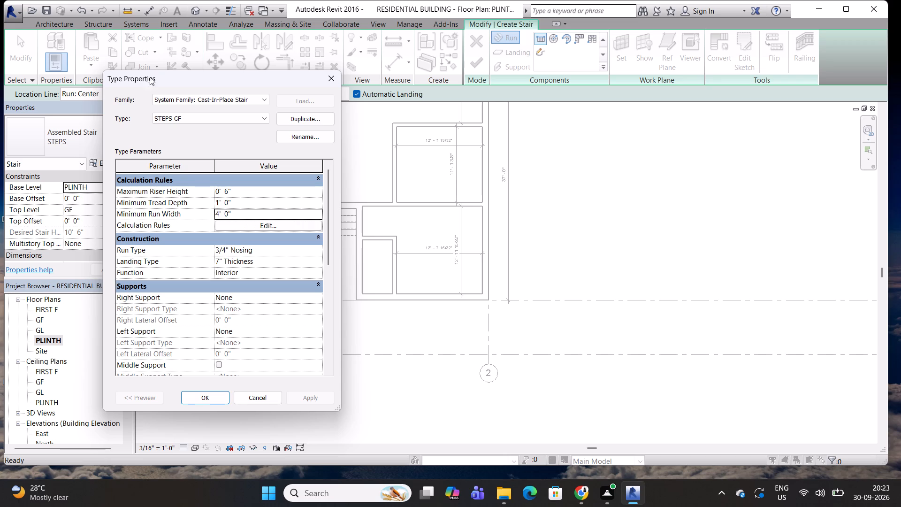
scroll(228, 328, down, 2)
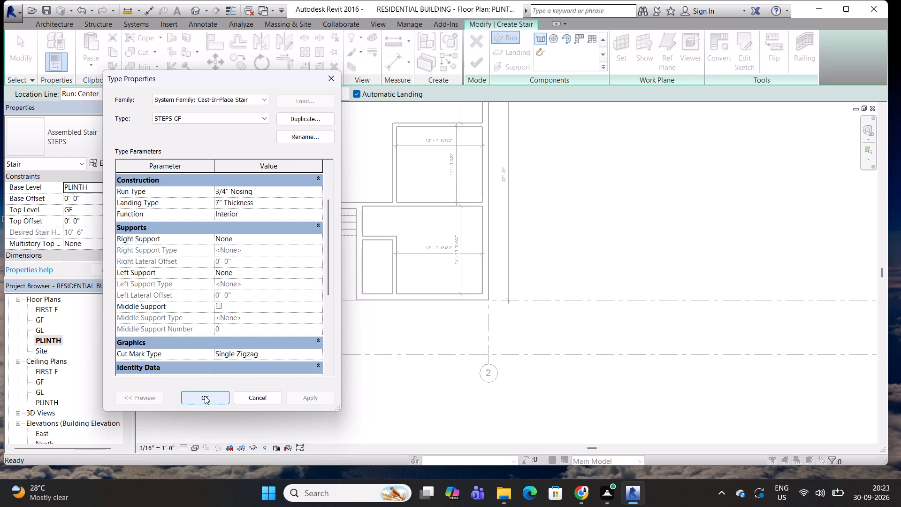
click(205, 396)
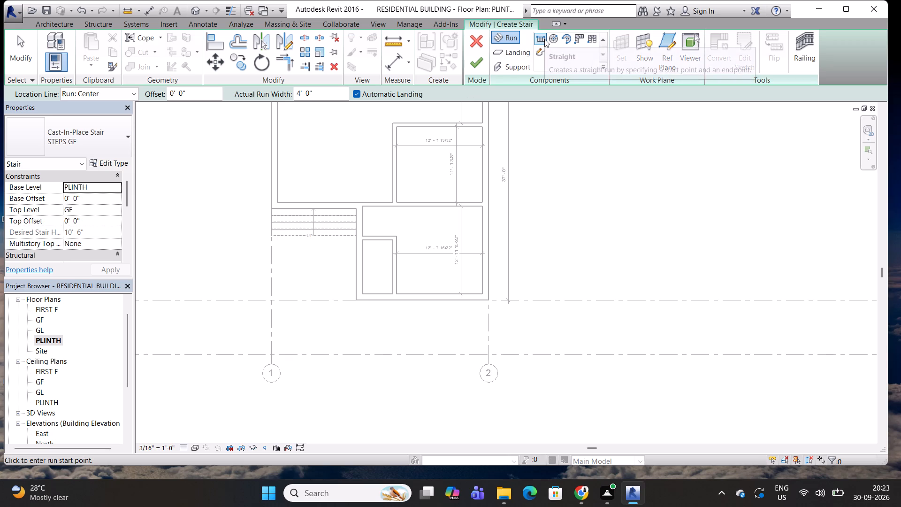
Draw a straight 10' first run with 11 risers along grid B toward grid 2, starting at the 4.5" wall's extension, located by Exterior Support: Left.
click(544, 39)
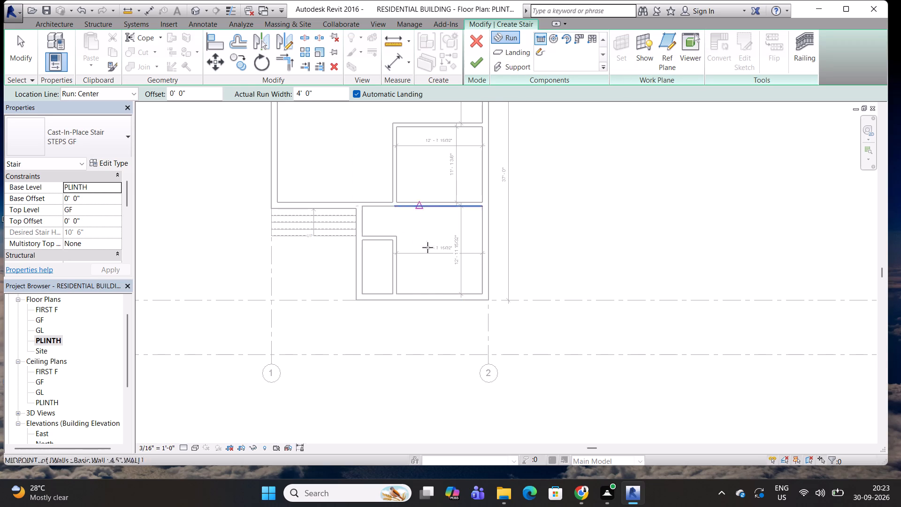
click(397, 301)
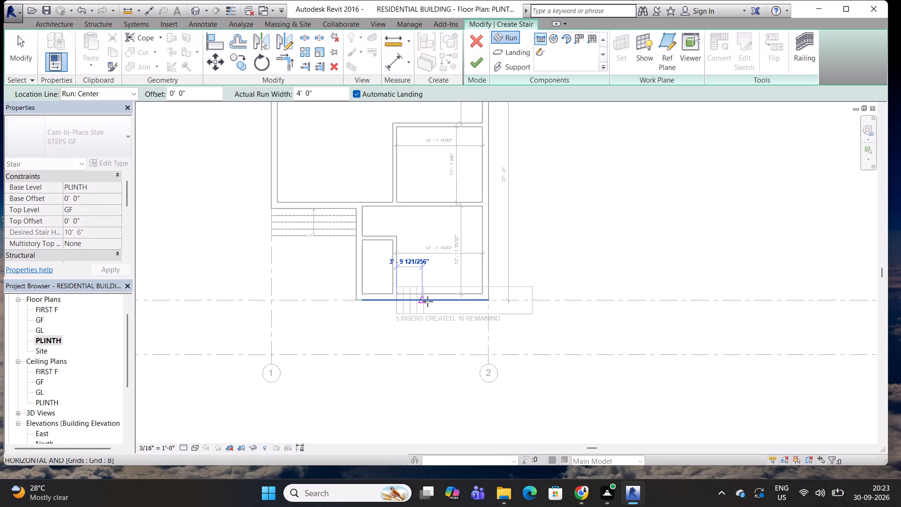
scroll(479, 300, up, 3)
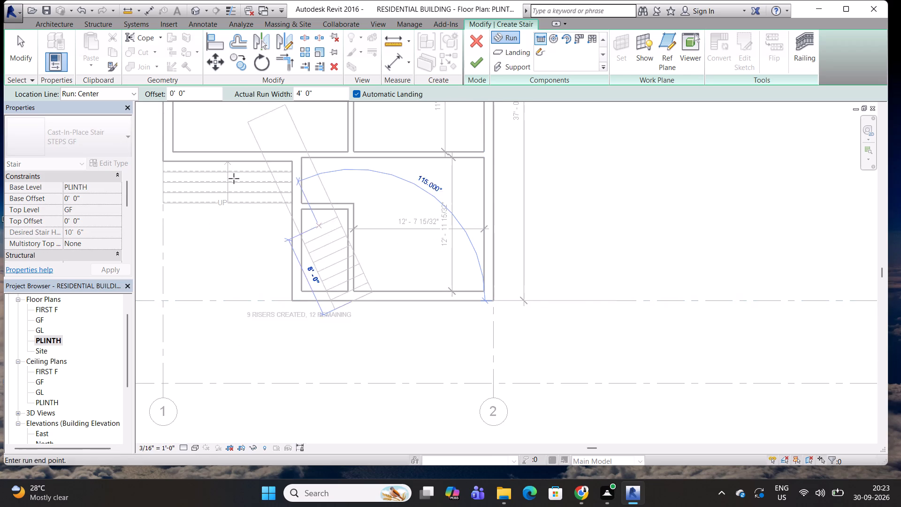
click(131, 91)
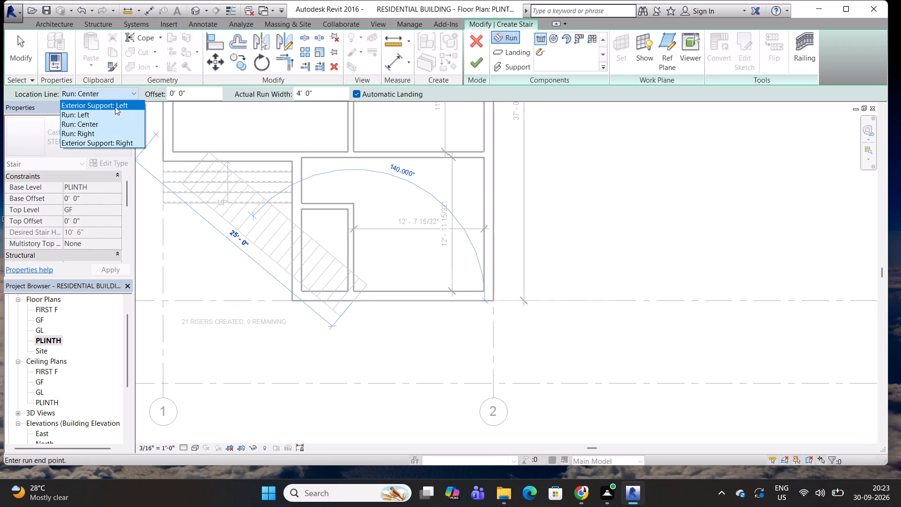
click(115, 107)
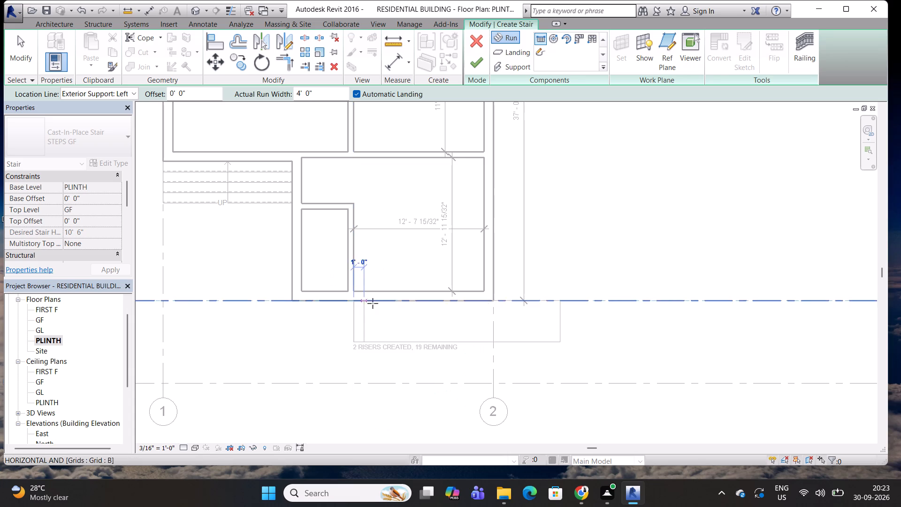
click(457, 304)
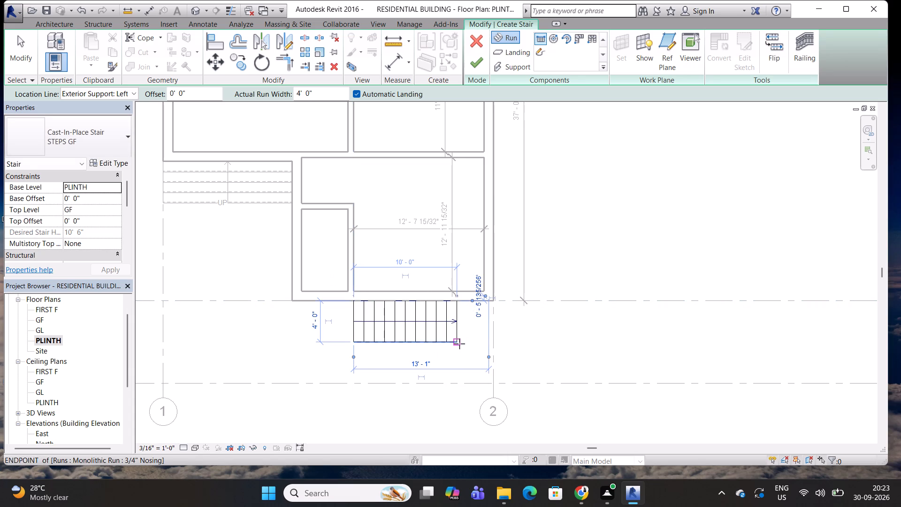
Draw the return run of 10 risers back from the first run's outer end corner, using Exterior Support: Right as the location line.
click(459, 344)
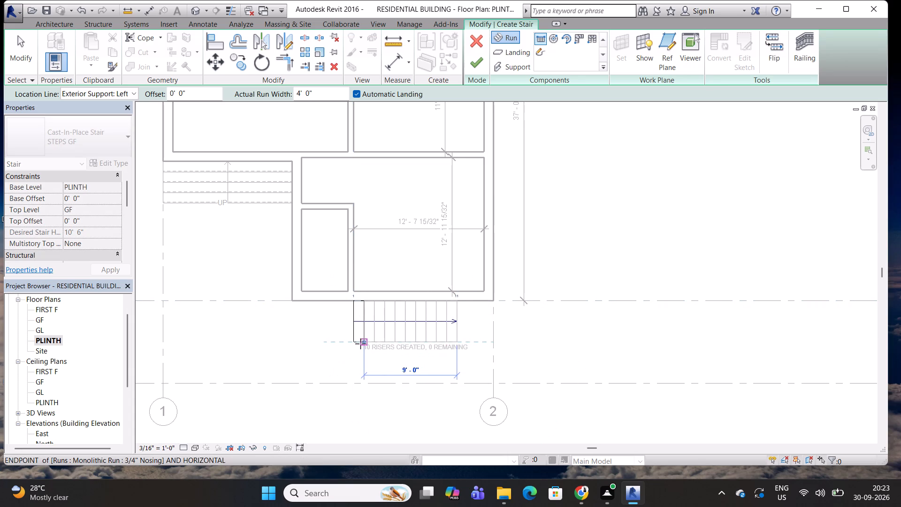
click(135, 95)
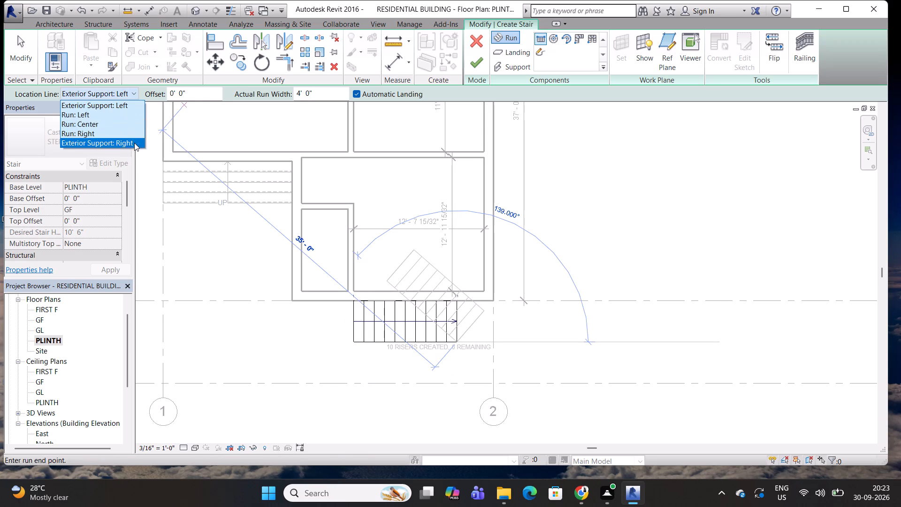
click(116, 141)
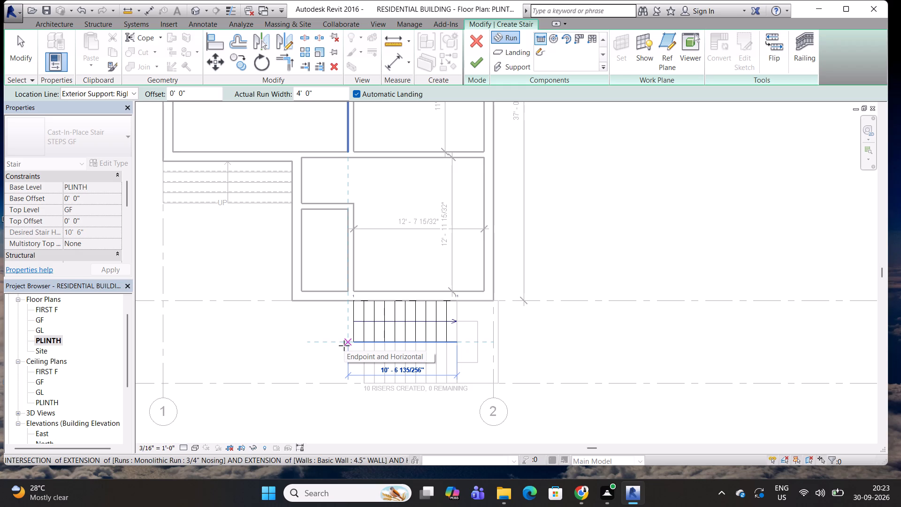
click(344, 346)
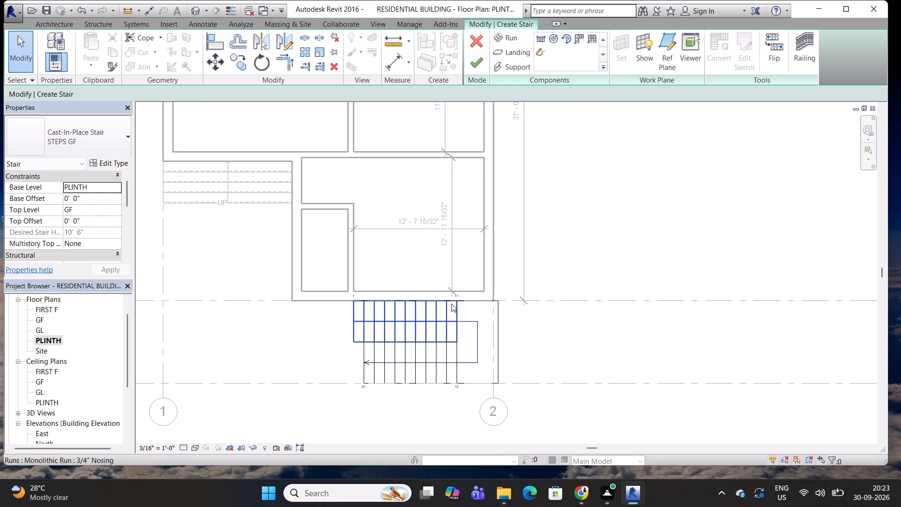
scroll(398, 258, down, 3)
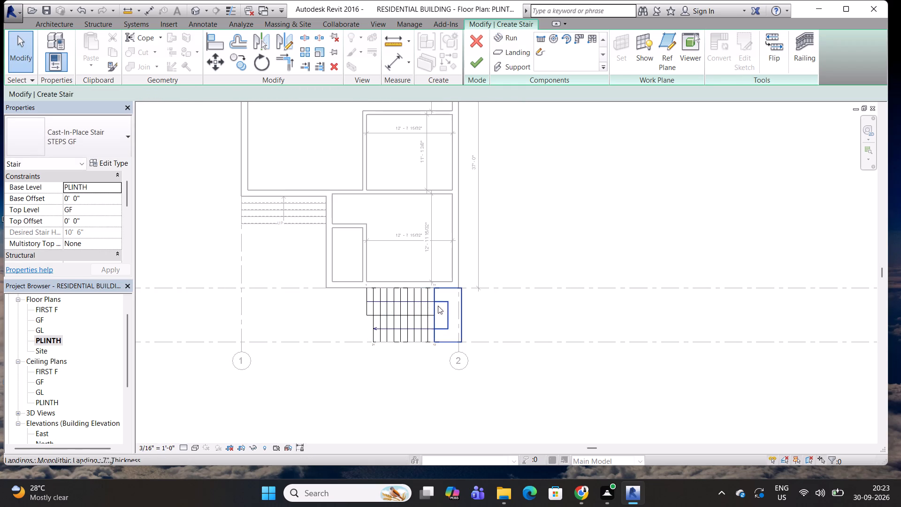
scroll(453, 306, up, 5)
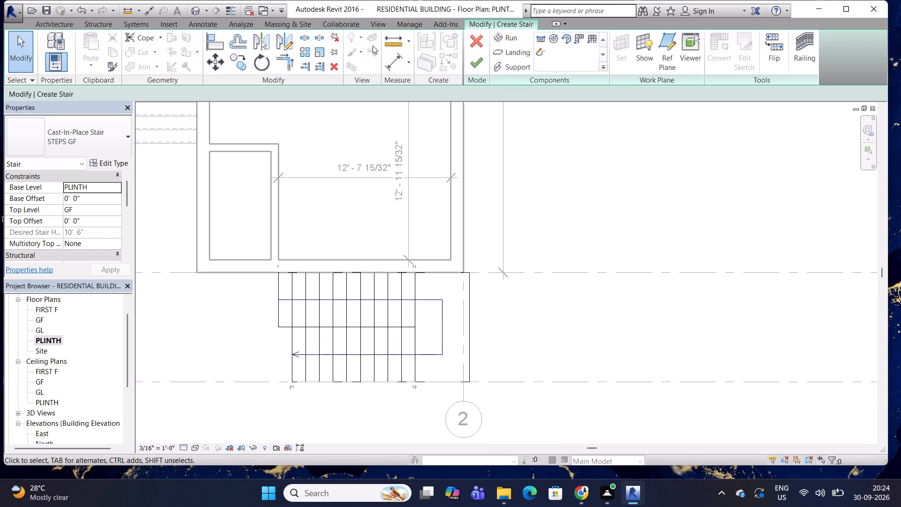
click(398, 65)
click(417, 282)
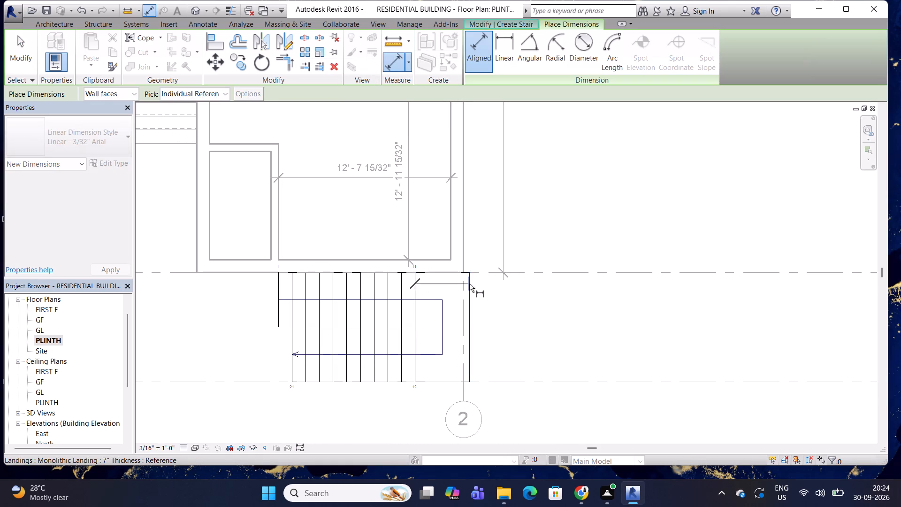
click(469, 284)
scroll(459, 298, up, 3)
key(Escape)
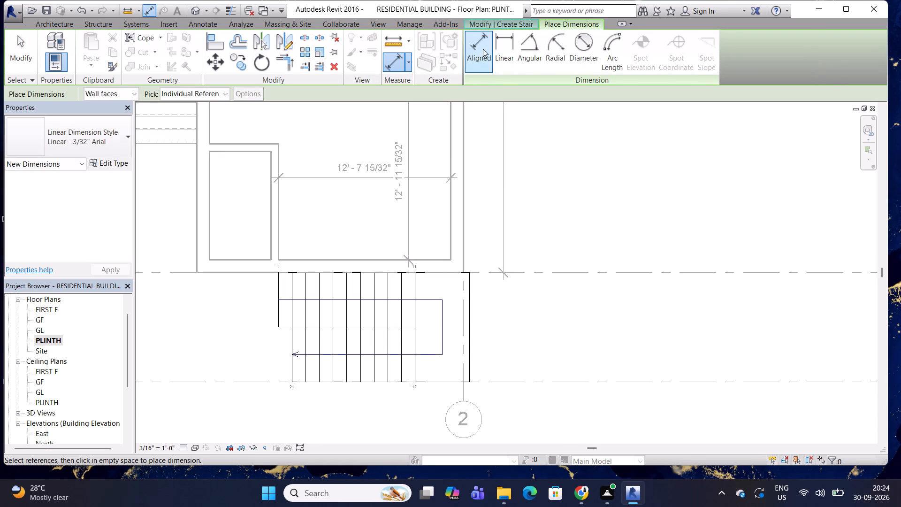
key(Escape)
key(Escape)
Finish the STEPS GF stair.
click(480, 63)
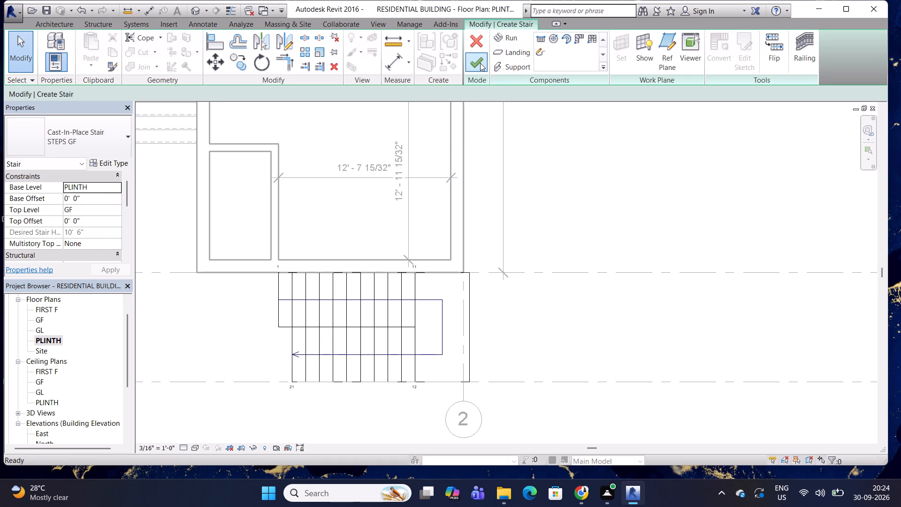
Move the stair and its railings horizontally about 5 1/2" so the landing's outer edge aligns with the exterior wall corner at grid 2.
click(410, 290)
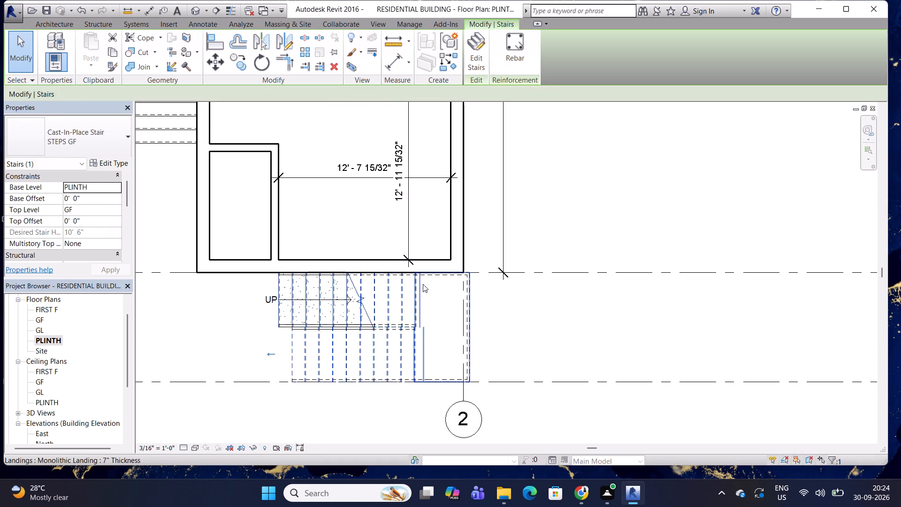
scroll(423, 284, up, 4)
click(411, 283)
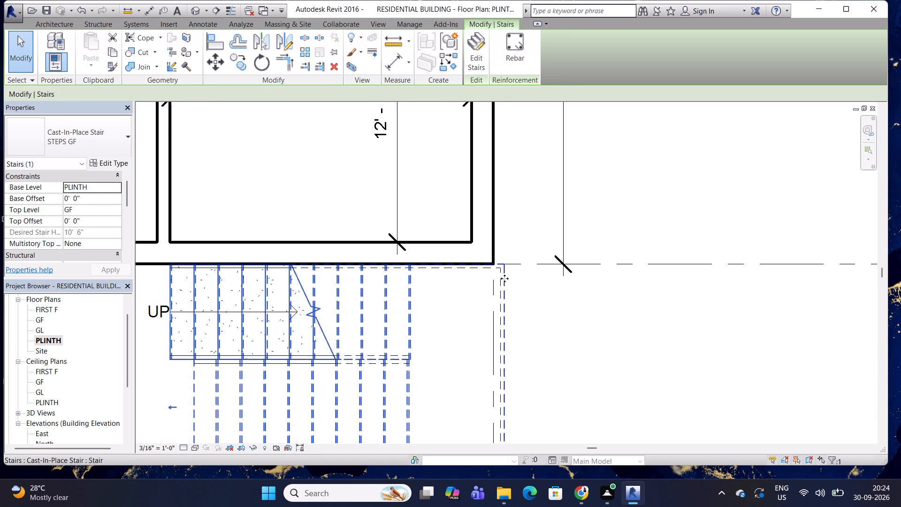
scroll(508, 271, up, 4)
click(492, 267)
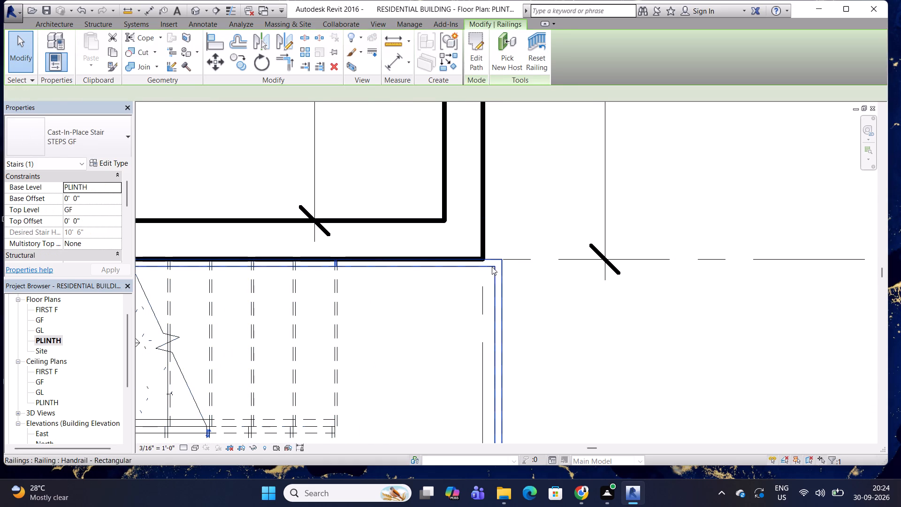
scroll(507, 277, down, 4)
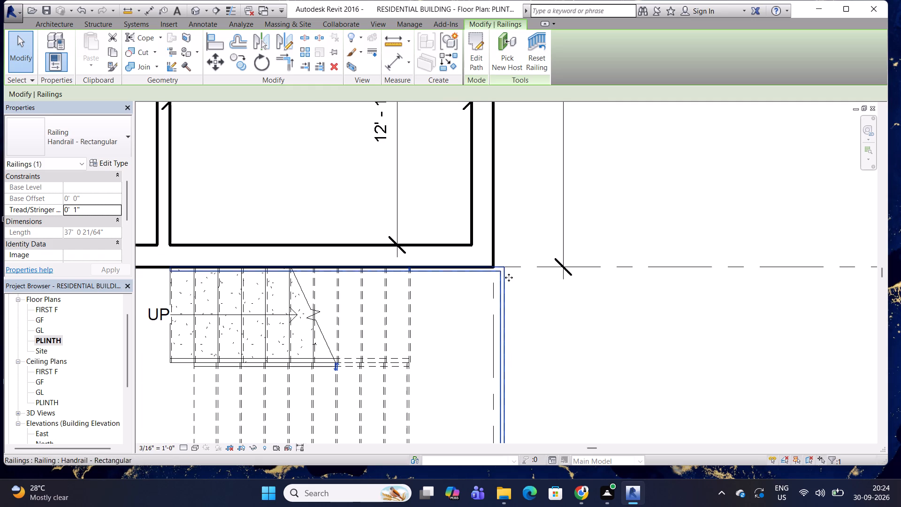
ctrl+drag(411, 323, 374, 357)
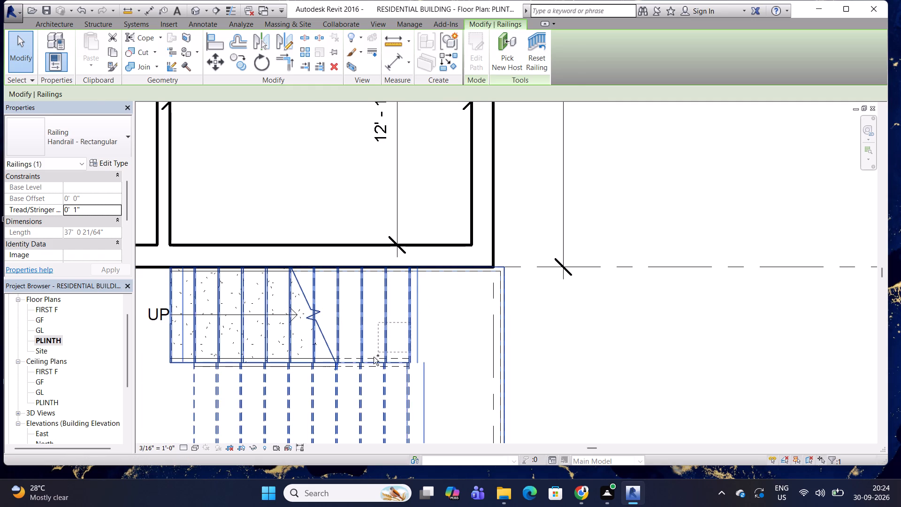
ctrl+drag(374, 357, 343, 381)
ctrl+click(162, 309)
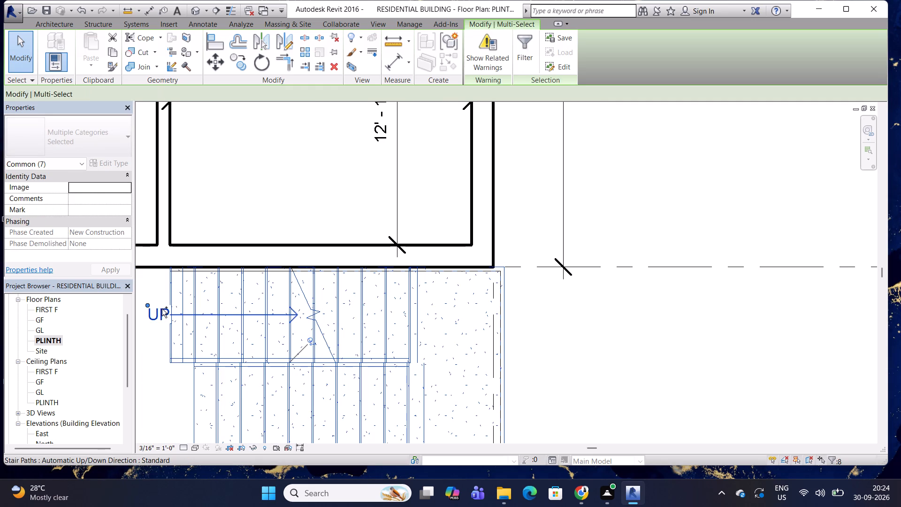
ctrl+click(155, 314)
click(212, 59)
scroll(481, 243, up, 4)
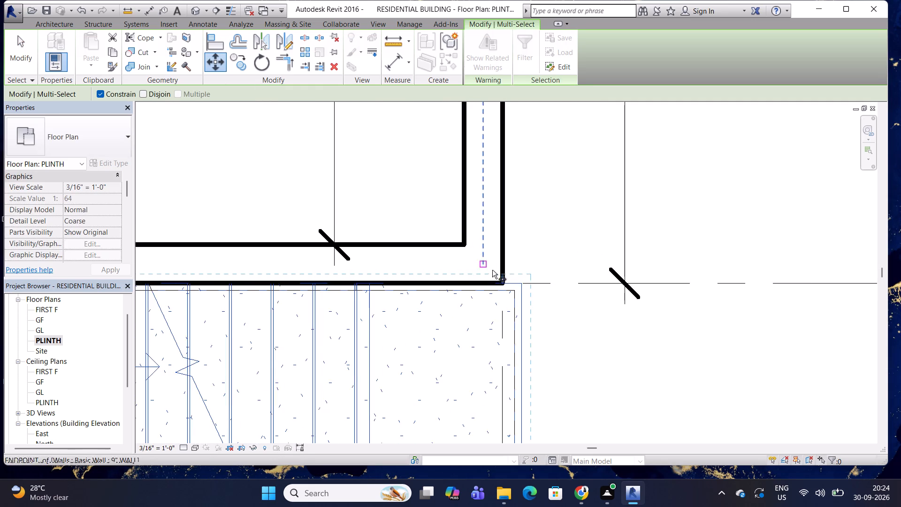
scroll(504, 273, up, 2)
click(528, 285)
click(504, 285)
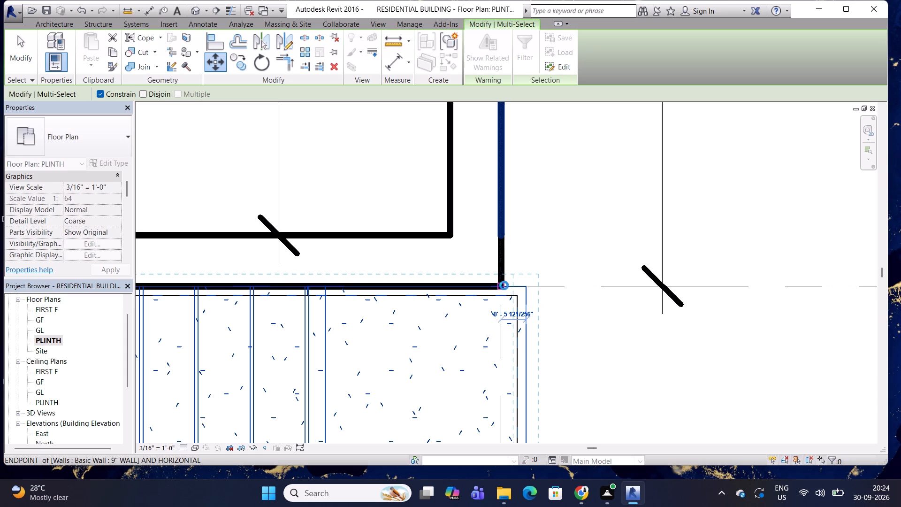
scroll(509, 284, down, 13)
middle_drag(445, 277, 468, 277)
key(Escape)
key(Escape)
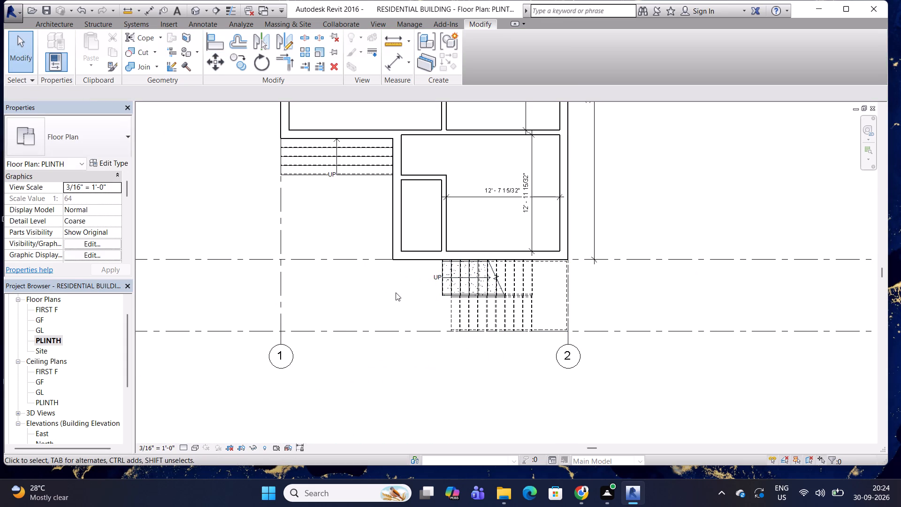
key(Escape)
click(396, 292)
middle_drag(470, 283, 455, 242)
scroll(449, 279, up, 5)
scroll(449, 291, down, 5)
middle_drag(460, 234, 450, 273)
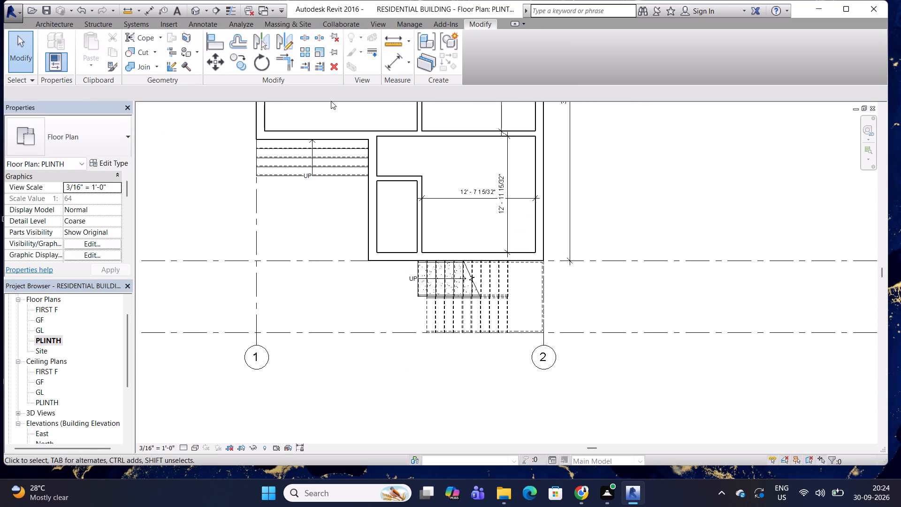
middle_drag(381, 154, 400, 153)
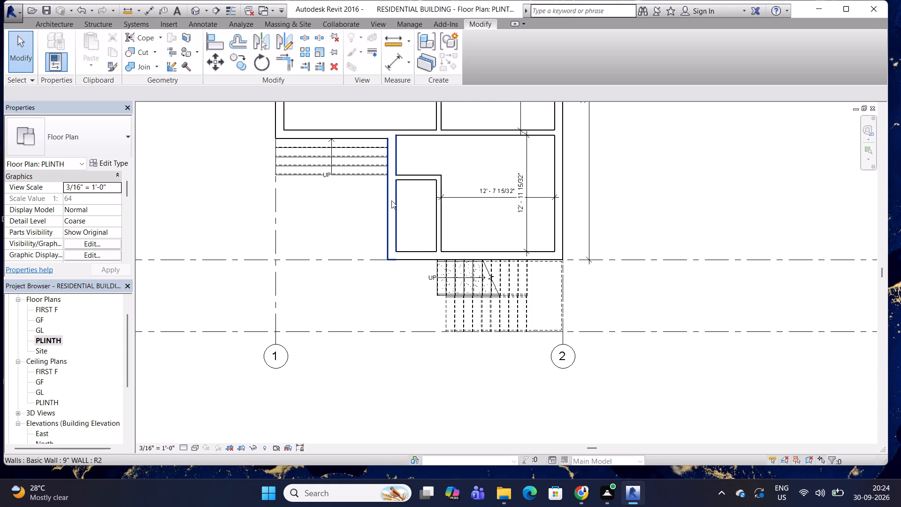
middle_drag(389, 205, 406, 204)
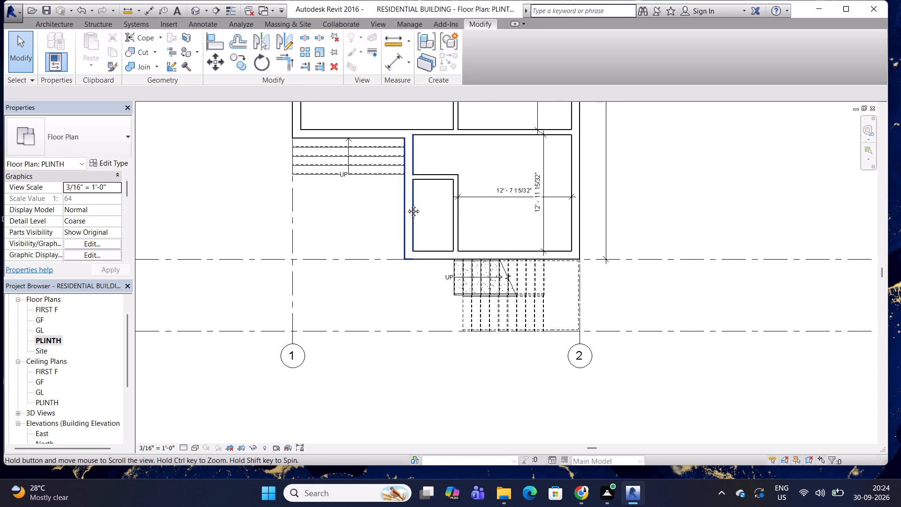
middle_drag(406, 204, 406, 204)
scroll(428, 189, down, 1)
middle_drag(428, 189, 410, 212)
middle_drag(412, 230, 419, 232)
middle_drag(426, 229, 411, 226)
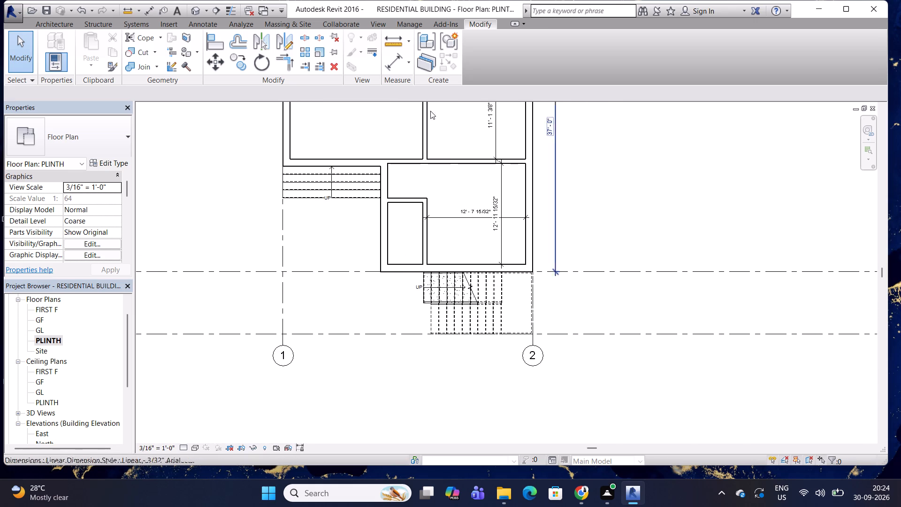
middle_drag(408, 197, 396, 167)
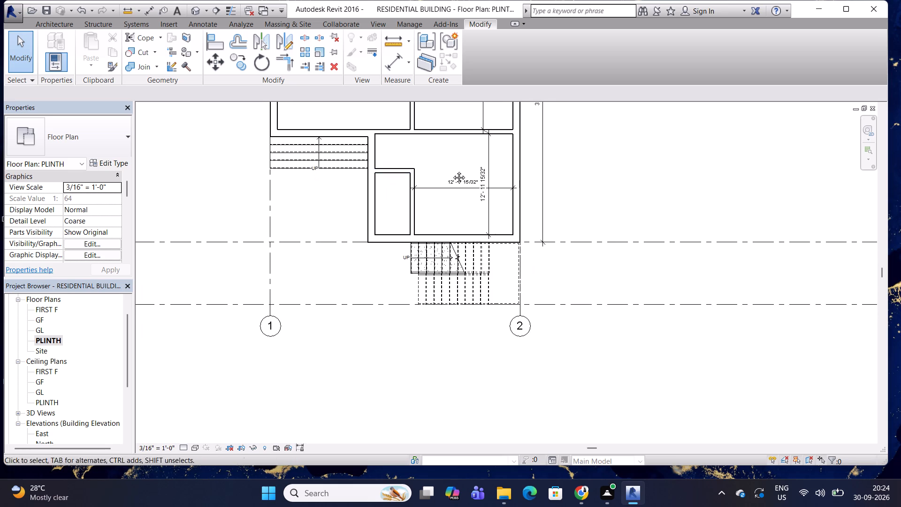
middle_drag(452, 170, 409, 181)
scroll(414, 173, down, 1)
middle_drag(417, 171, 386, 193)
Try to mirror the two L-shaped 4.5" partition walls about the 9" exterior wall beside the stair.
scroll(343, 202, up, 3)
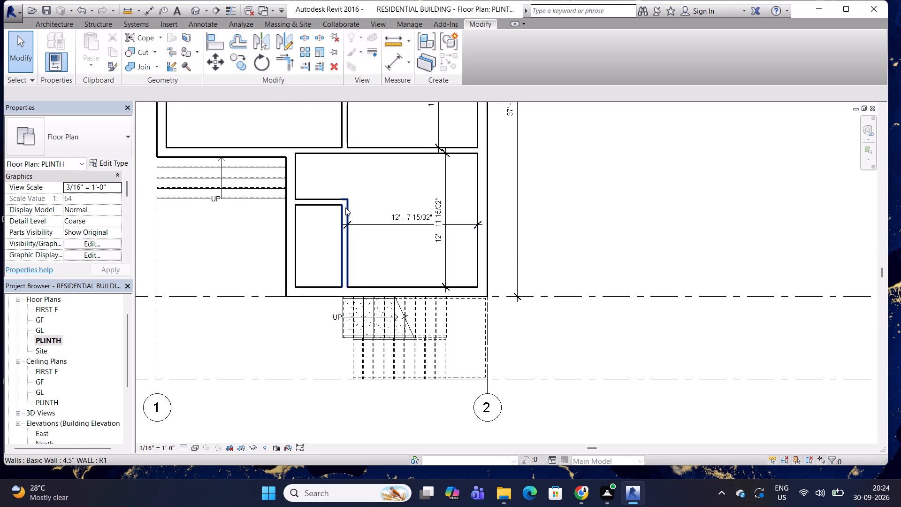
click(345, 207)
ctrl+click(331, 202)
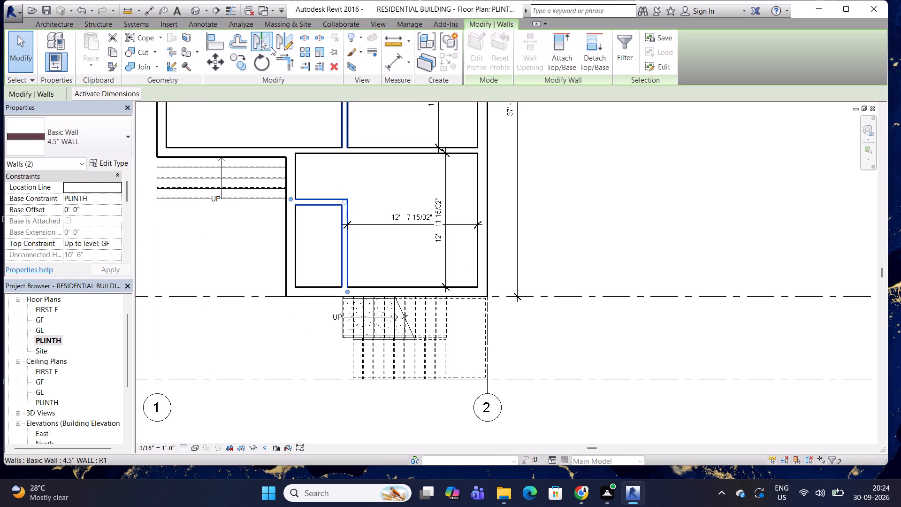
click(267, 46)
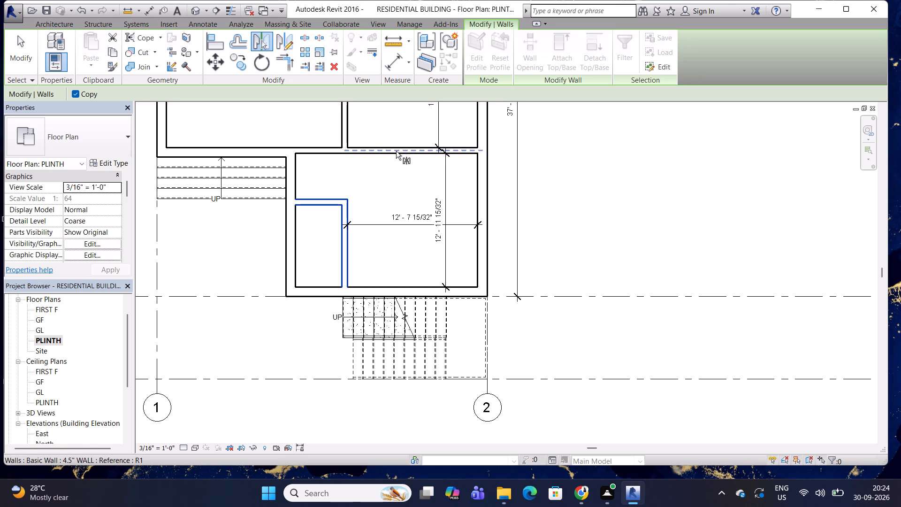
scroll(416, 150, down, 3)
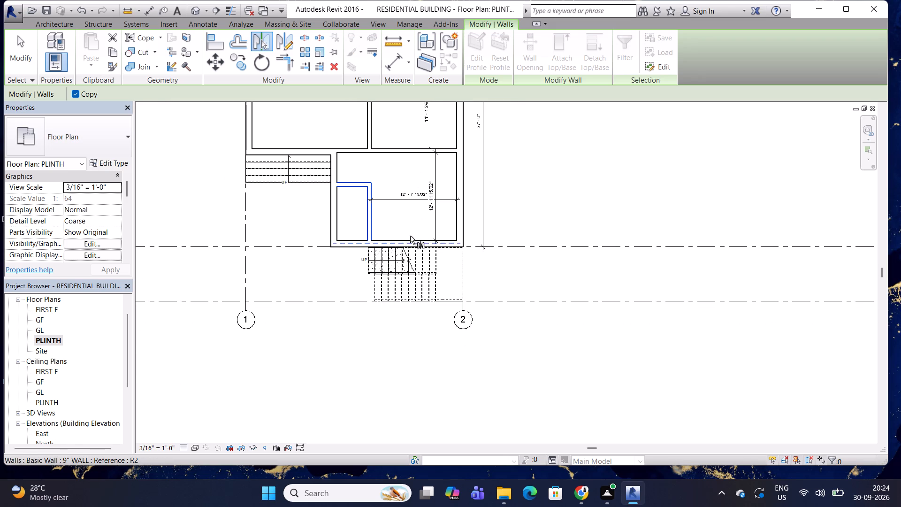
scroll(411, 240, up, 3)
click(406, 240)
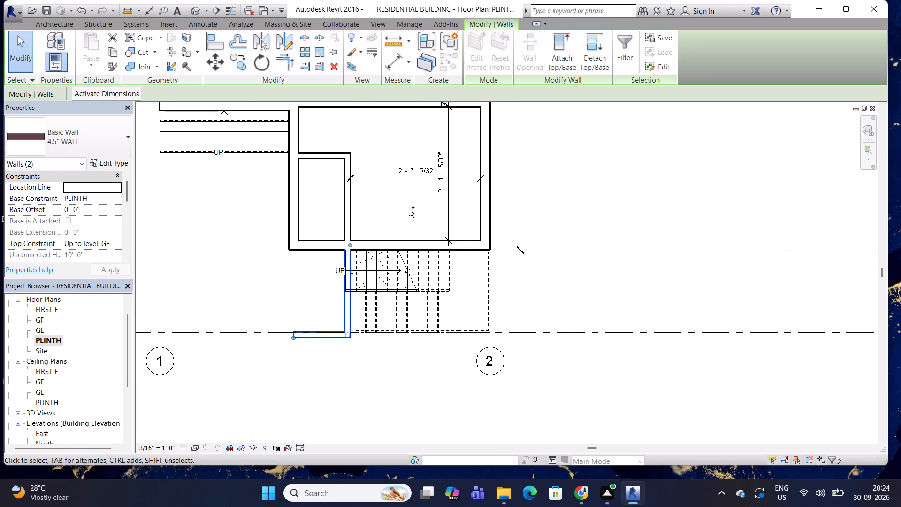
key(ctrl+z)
Mirror the two 4.5" partition walls about an axis drawn from the midpoint of the room's 9" wall nearest the stair, and flip the copies' orientation.
click(345, 186)
ctrl+click(323, 159)
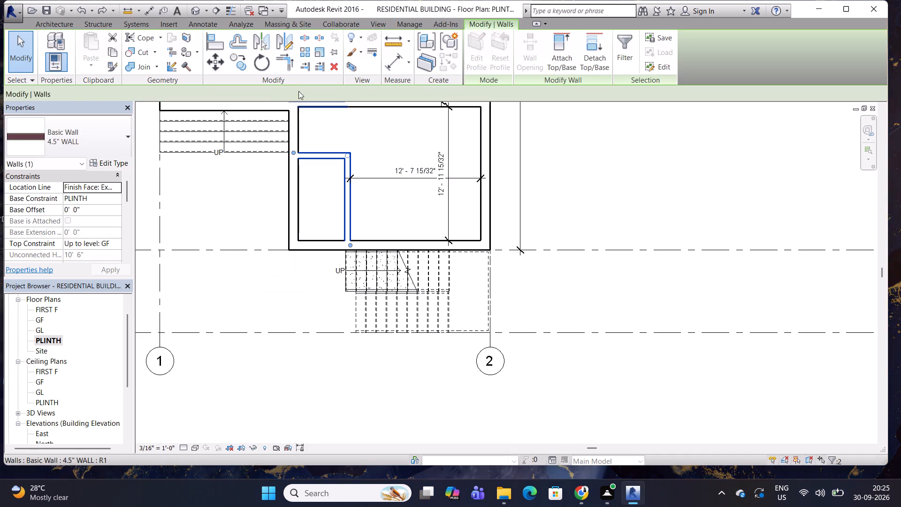
click(262, 44)
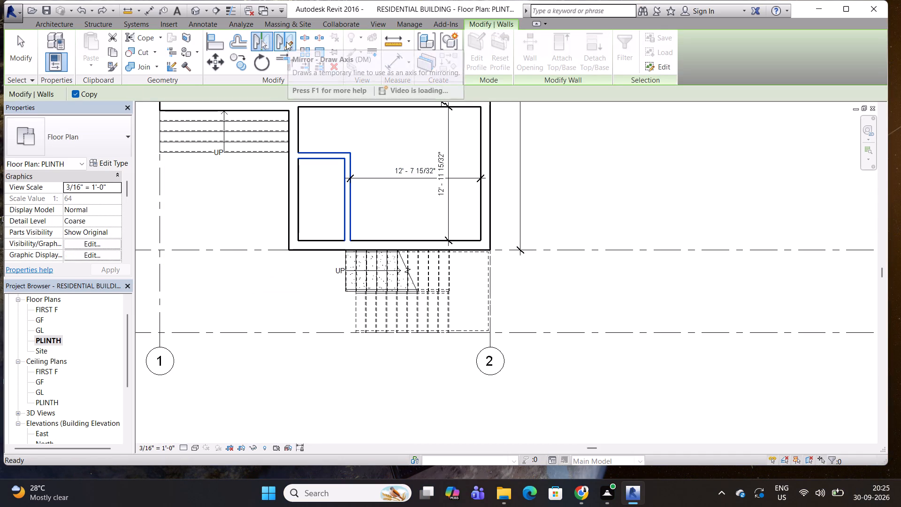
click(286, 42)
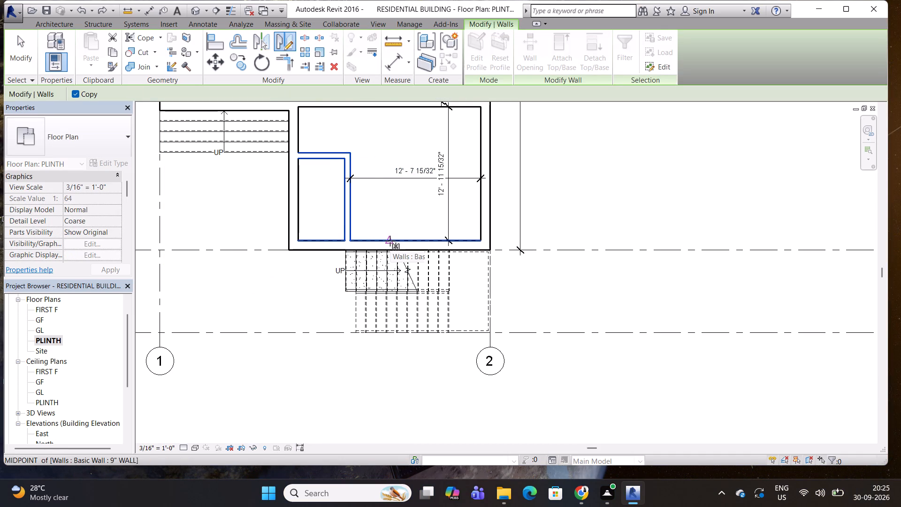
click(390, 241)
click(388, 154)
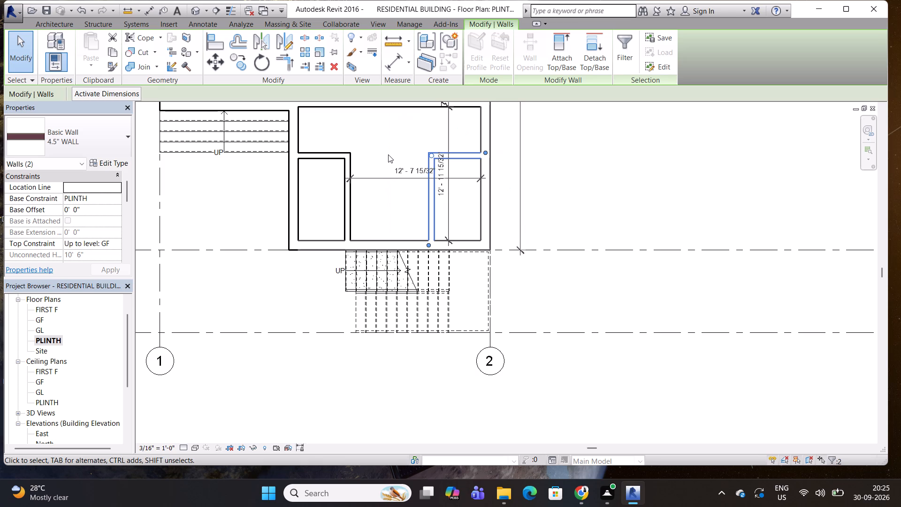
key(space)
Delete the two original 4.5" partition walls on the grid 1 side of the room.
click(350, 163)
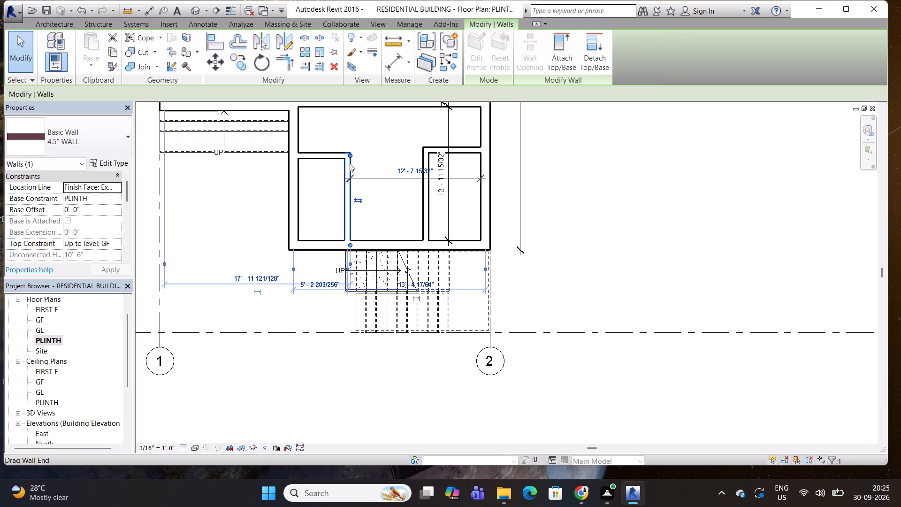
key(Delete)
click(321, 154)
key(Delete)
Check the clear width of the small corner room near grid 2 with a trial aligned dimension between its inner wall faces.
scroll(343, 160, down, 2)
middle_drag(367, 164, 354, 177)
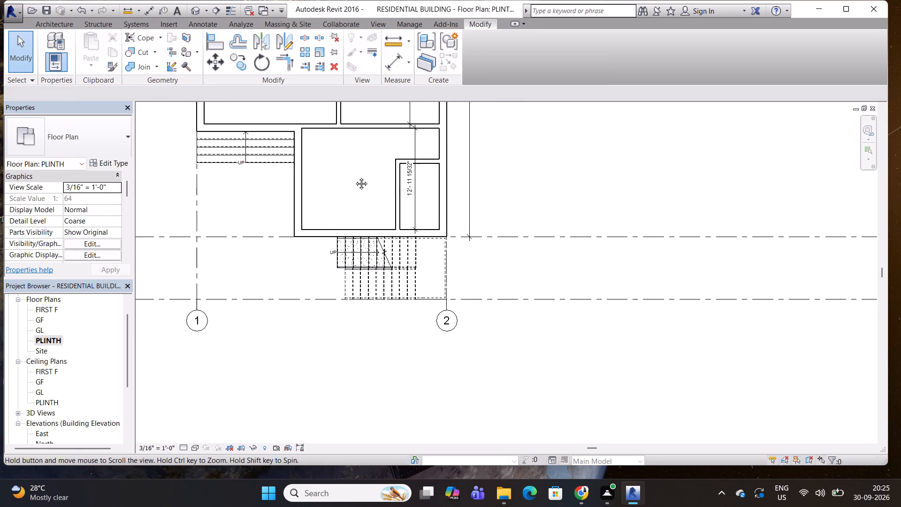
middle_drag(354, 177, 348, 201)
scroll(381, 187, up, 2)
middle_drag(375, 184, 450, 199)
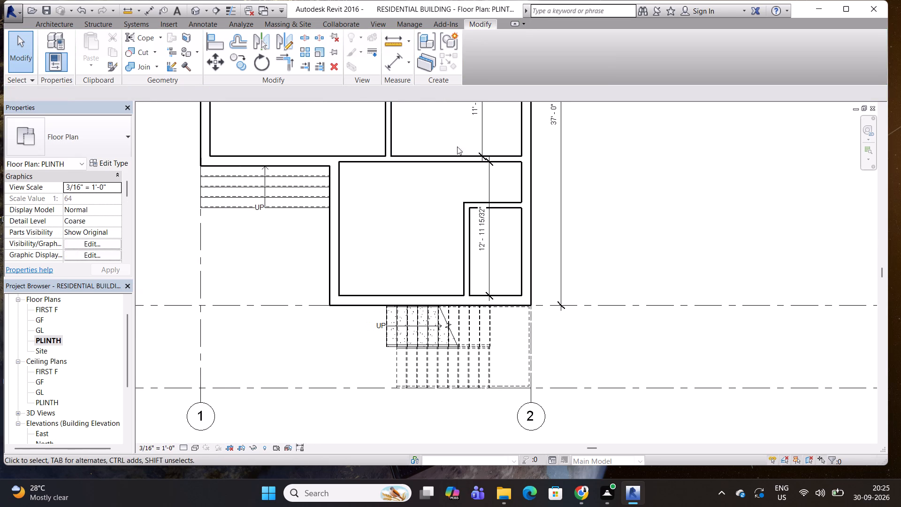
scroll(496, 192, up, 2)
middle_drag(502, 190, 457, 178)
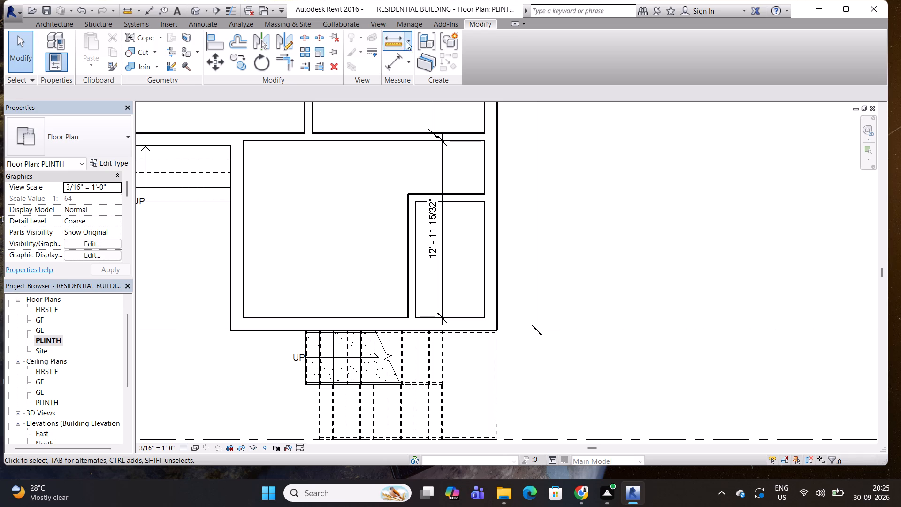
click(400, 60)
click(419, 259)
click(485, 259)
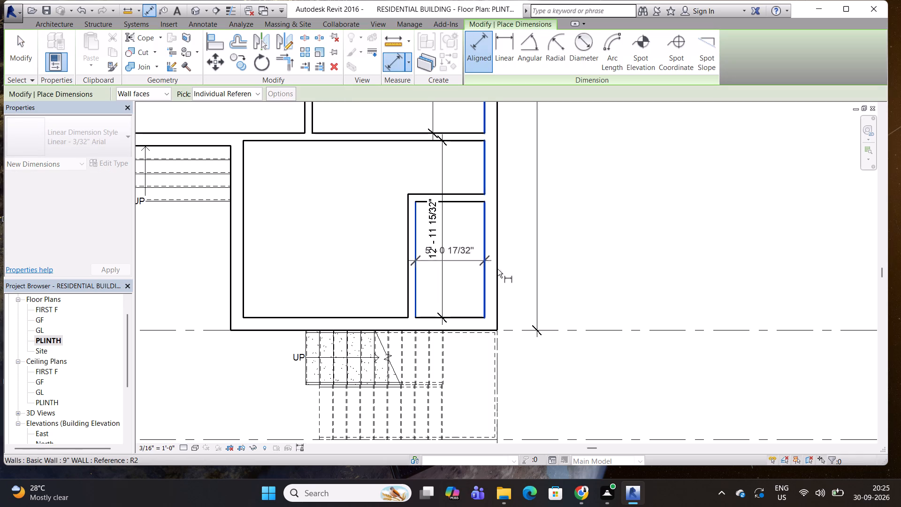
scroll(500, 280, up, 3)
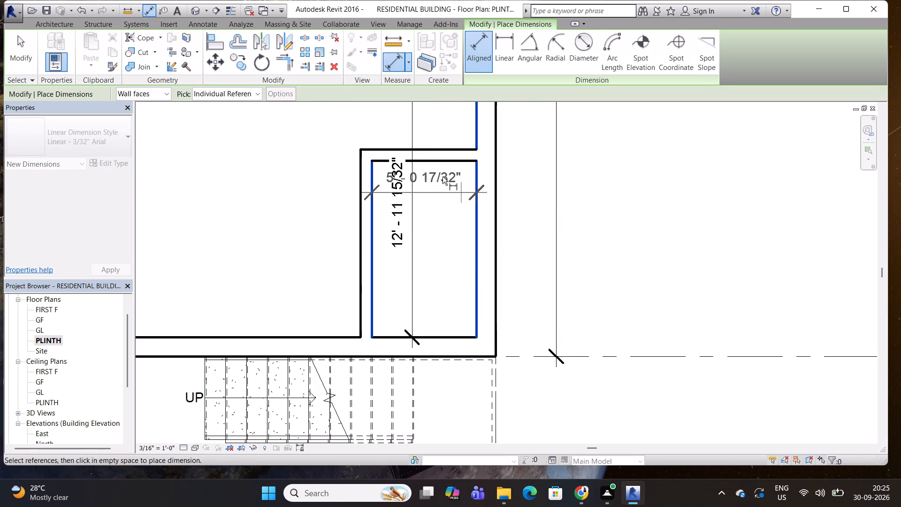
key(Escape)
Check the clear length of the small corner room between the partition and the exterior wall beside the stair.
click(457, 203)
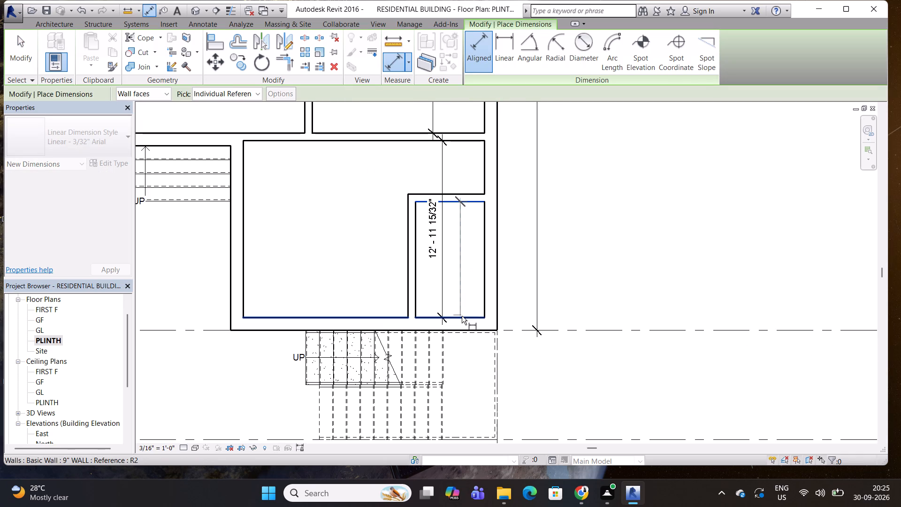
click(462, 316)
scroll(542, 275, down, 1)
middle_drag(542, 275, 539, 303)
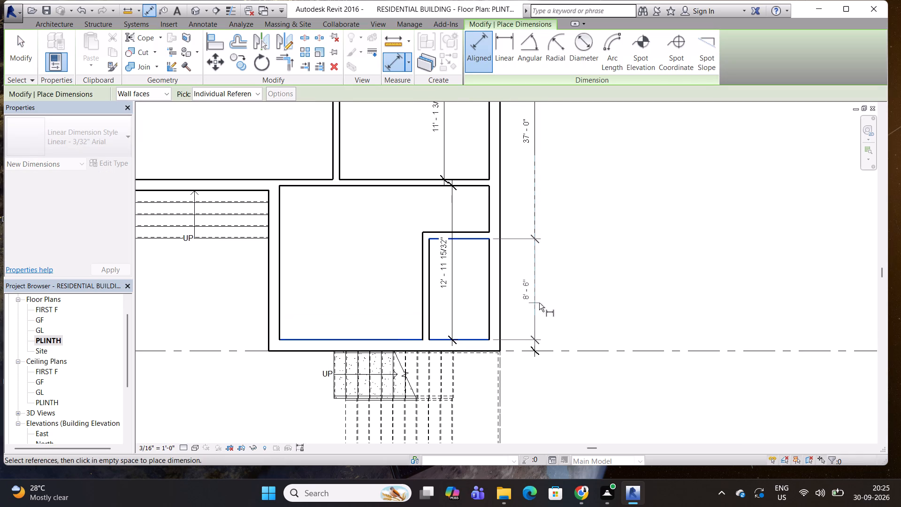
middle_drag(538, 278, 586, 266)
key(Escape)
key(Escape)
key(Escape)
key(Escape)
key(Escape)
key(Escape)
key(Escape)
key(Escape)
key(Escape)
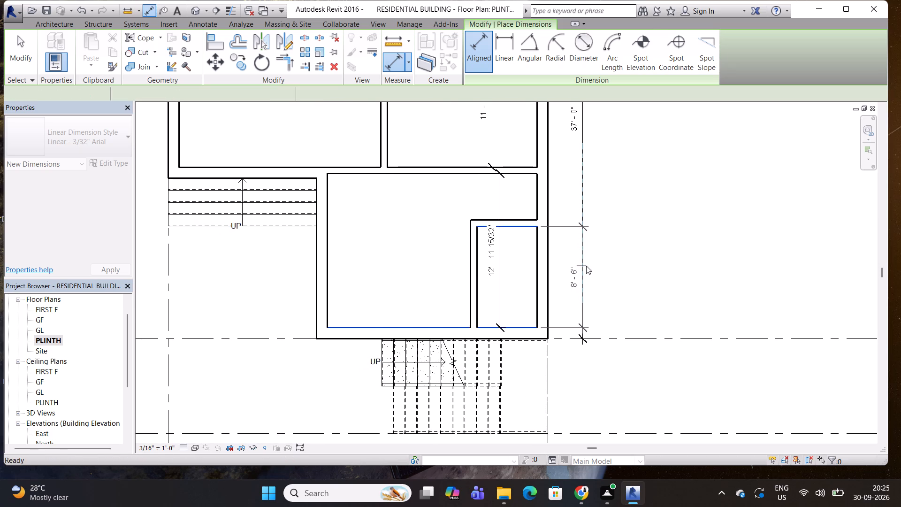
Check the clear width and full length of the larger L-shaped room with trial aligned dimensions.
click(397, 69)
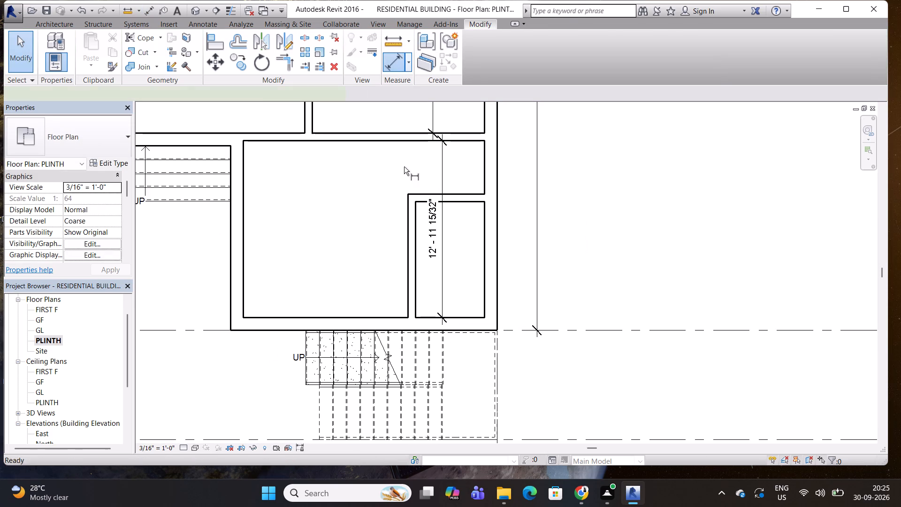
click(406, 219)
click(245, 226)
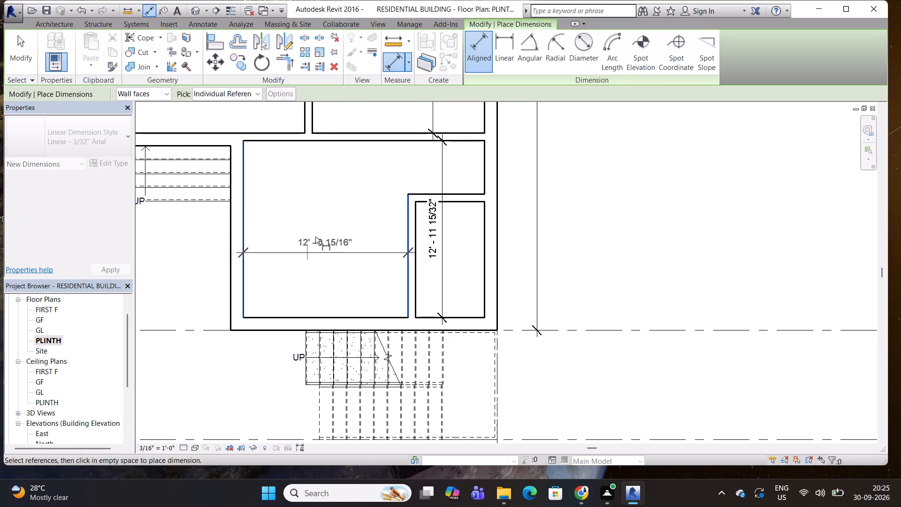
key(Escape)
click(341, 141)
click(353, 314)
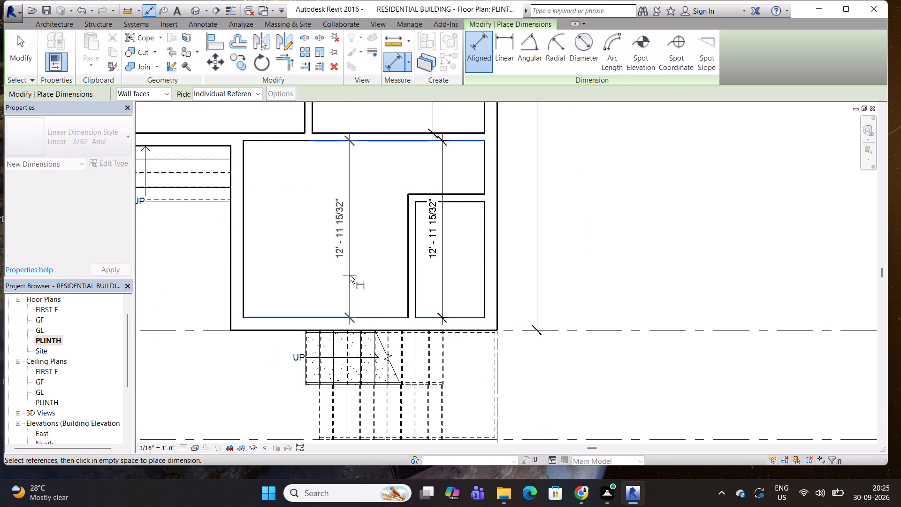
middle_drag(350, 275, 404, 285)
key(Escape)
key(Escape)
Save the project.
key(ctrl+s)
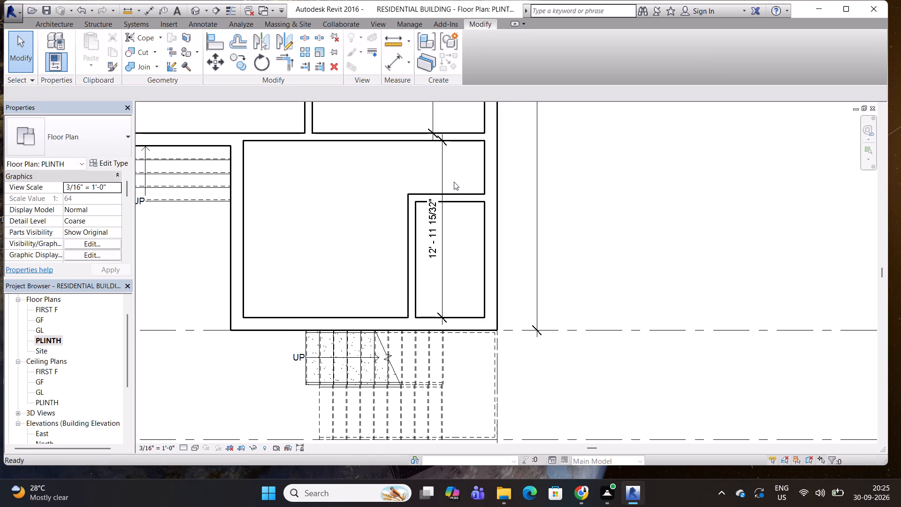
Draw a 14'-6" long 4.5" wall from grid 2 along the stair's outer edge, PLINTH to GF, located by Finish Face: Interior.
scroll(443, 184, down, 4)
middle_drag(376, 251, 485, 255)
middle_drag(441, 277, 418, 257)
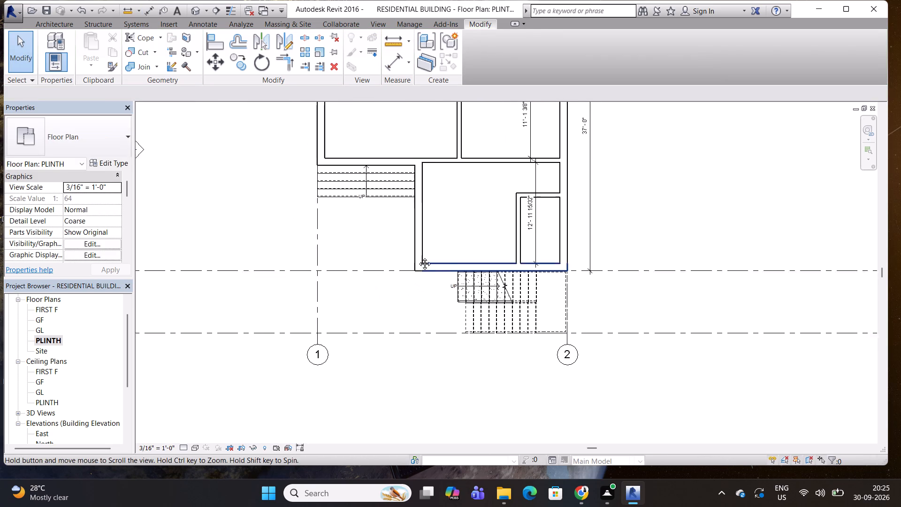
middle_drag(418, 257, 399, 240)
click(51, 25)
click(48, 37)
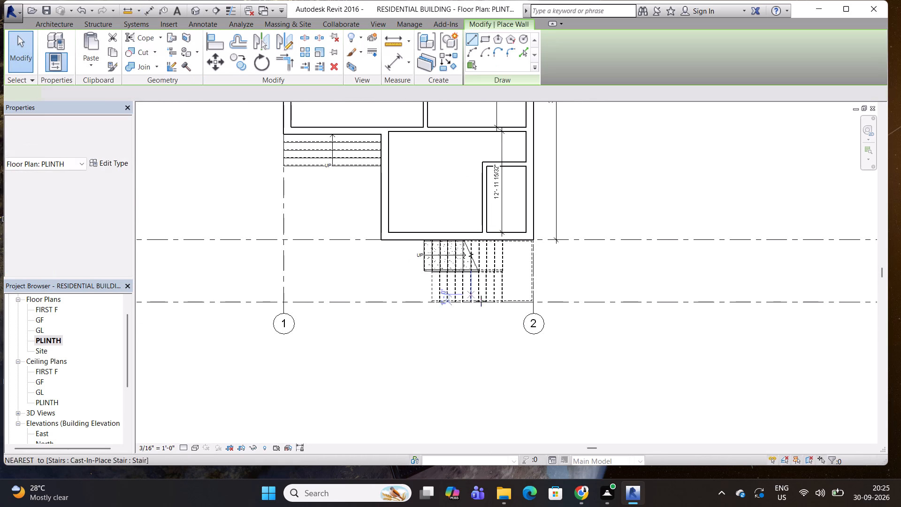
scroll(532, 308, up, 4)
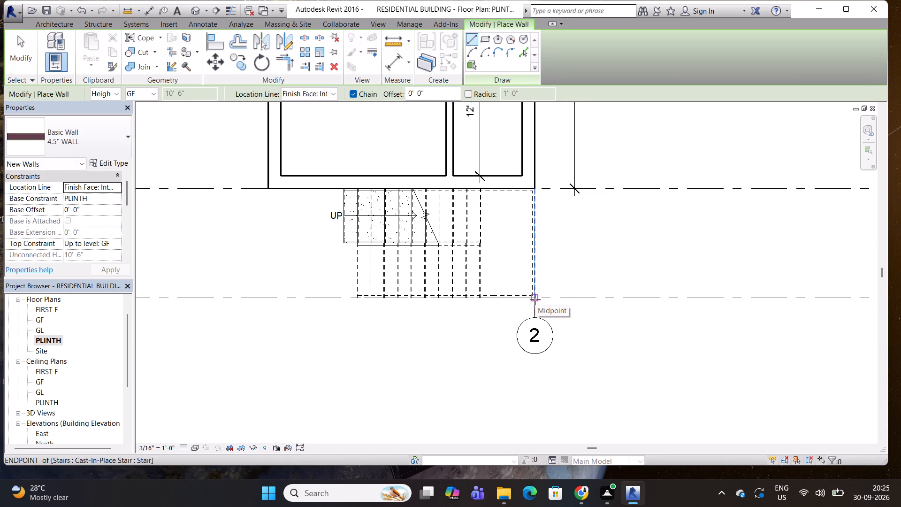
click(535, 300)
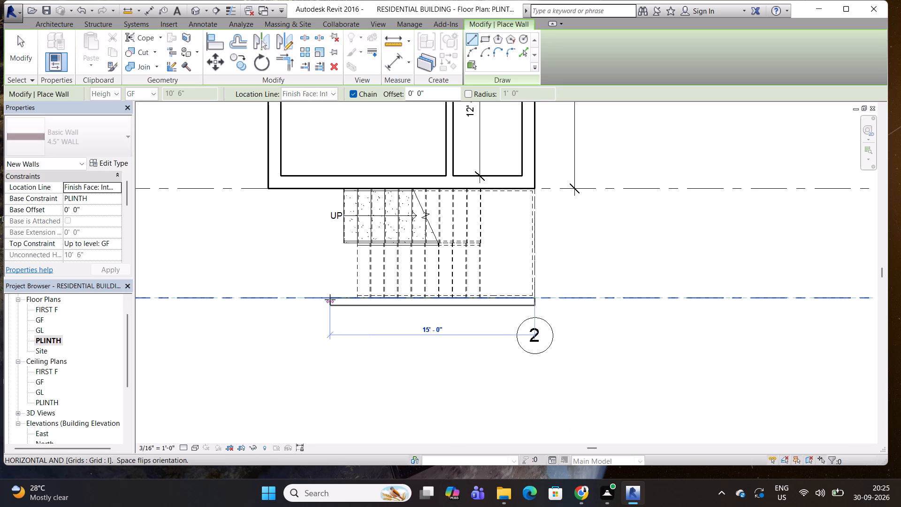
scroll(330, 300, down, 1)
middle_drag(330, 300, 420, 310)
scroll(420, 310, up, 2)
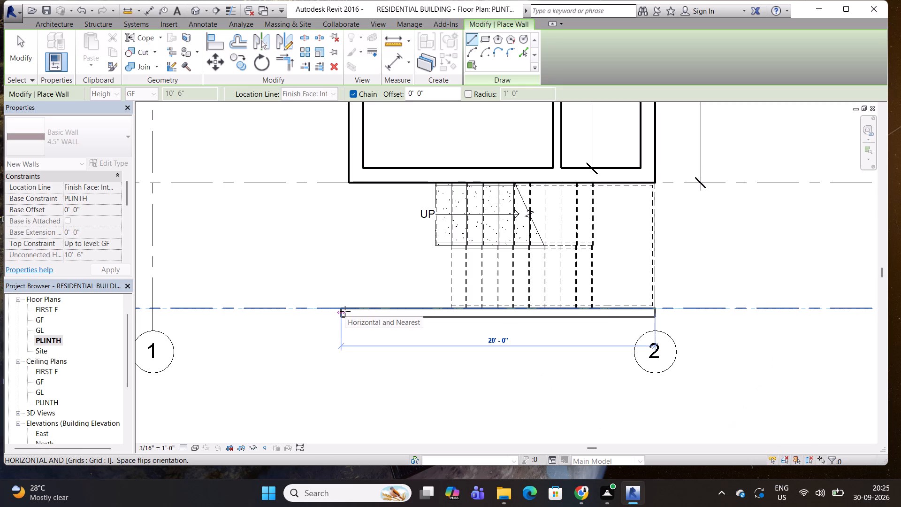
scroll(345, 311, down, 3)
scroll(413, 311, up, 2)
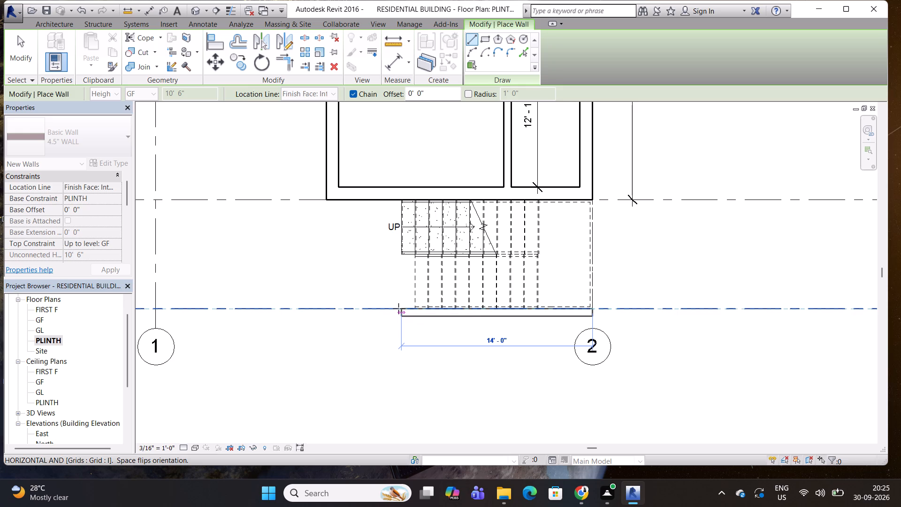
click(393, 307)
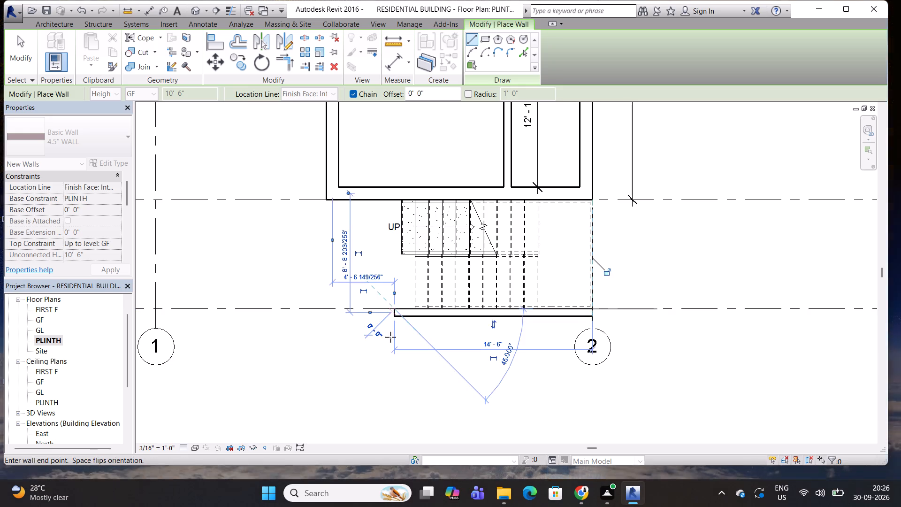
key(Escape)
key(Escape)
key(Escape)
key(Escape)
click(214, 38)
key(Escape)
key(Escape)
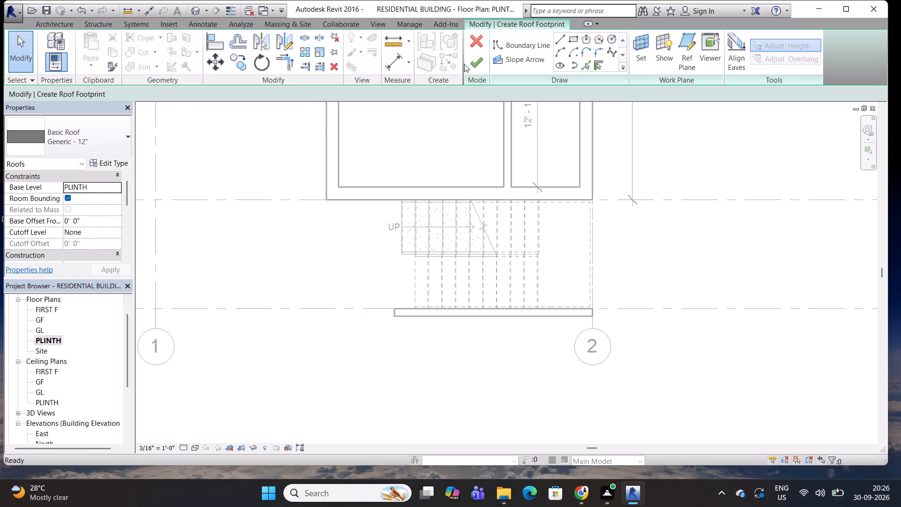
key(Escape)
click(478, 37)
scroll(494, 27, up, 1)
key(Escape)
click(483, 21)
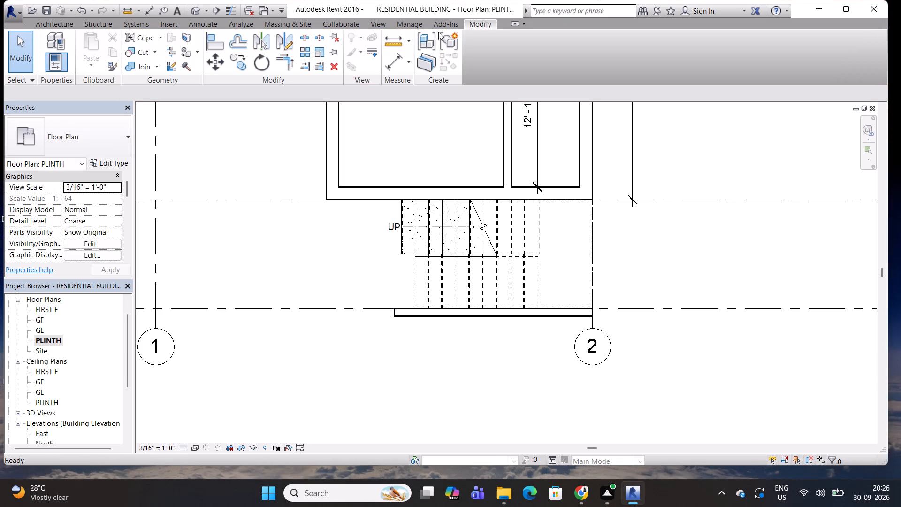
Align the free end of the 4.5" wall along the stair's outer edge with the stair's first riser line.
click(221, 47)
scroll(411, 225, up, 3)
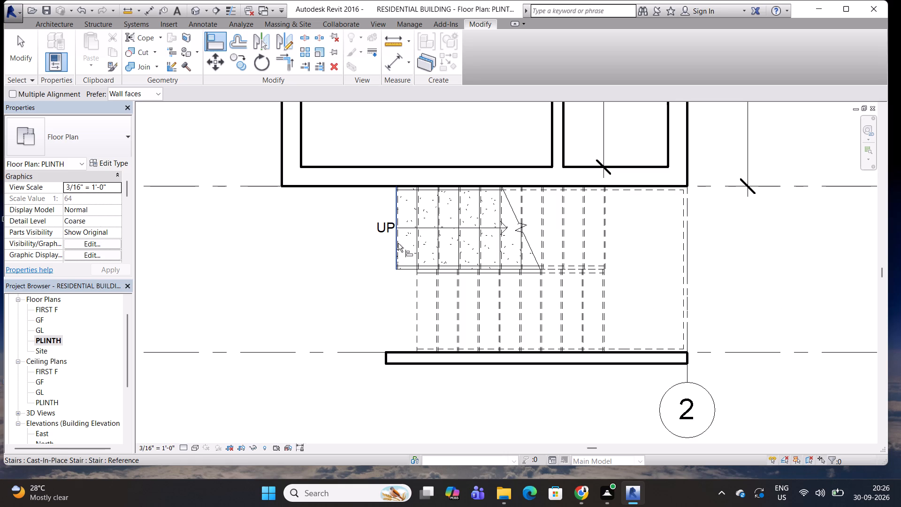
click(398, 243)
click(385, 354)
key(Escape)
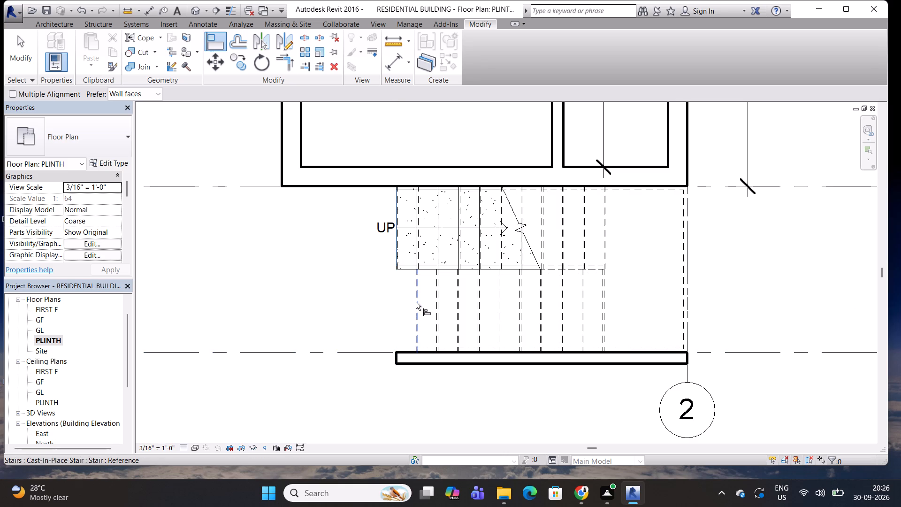
key(Escape)
key(Escape)
Save the project.
key(ctrl+s)
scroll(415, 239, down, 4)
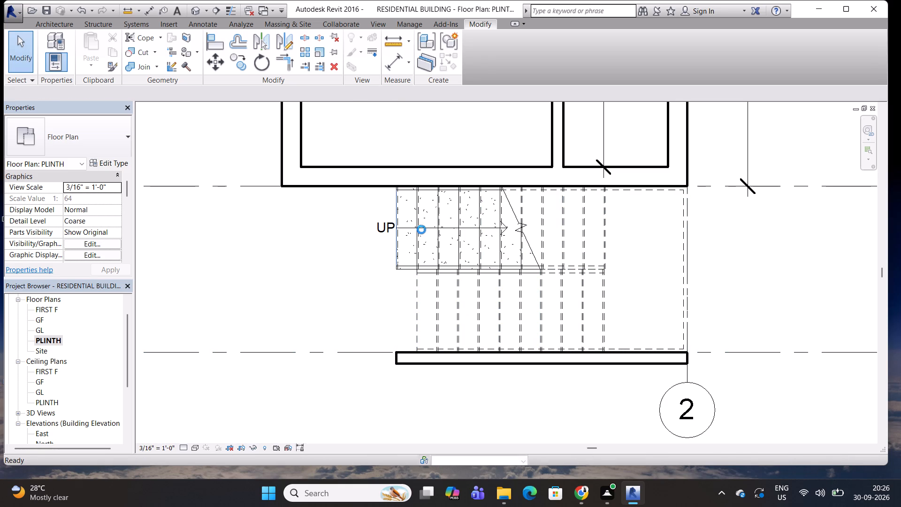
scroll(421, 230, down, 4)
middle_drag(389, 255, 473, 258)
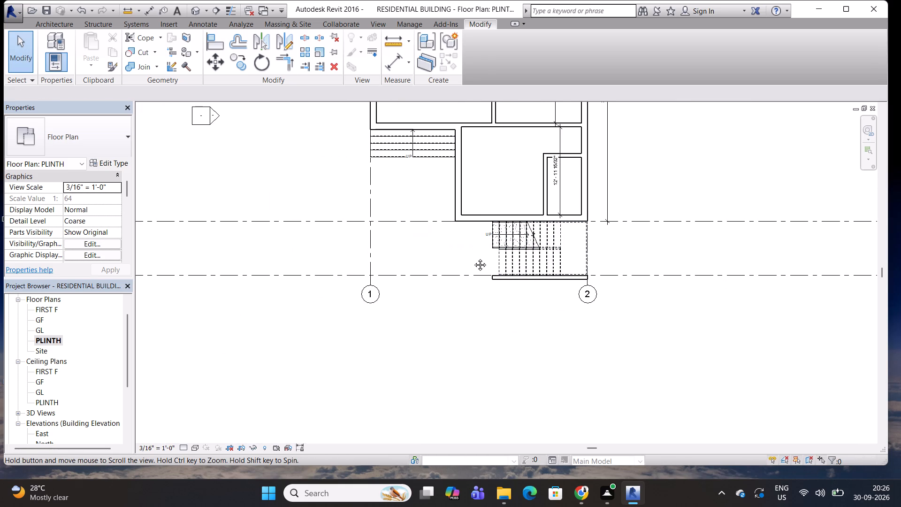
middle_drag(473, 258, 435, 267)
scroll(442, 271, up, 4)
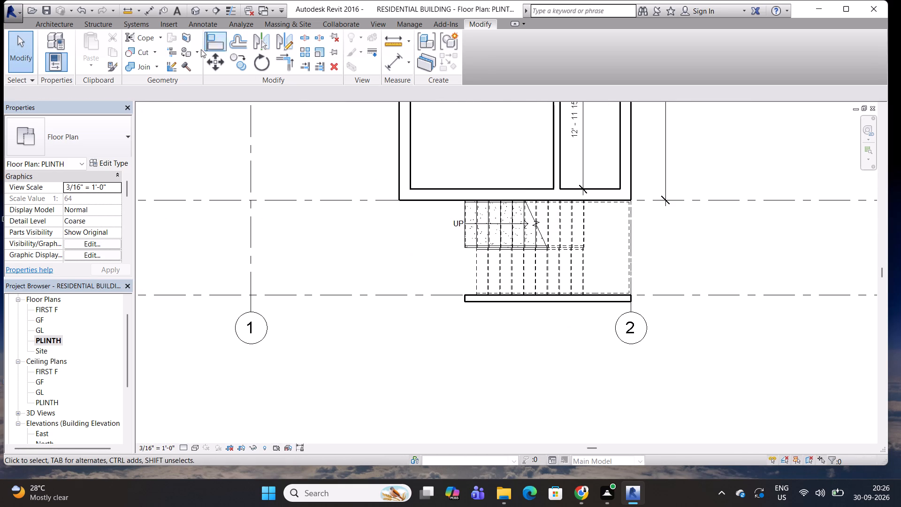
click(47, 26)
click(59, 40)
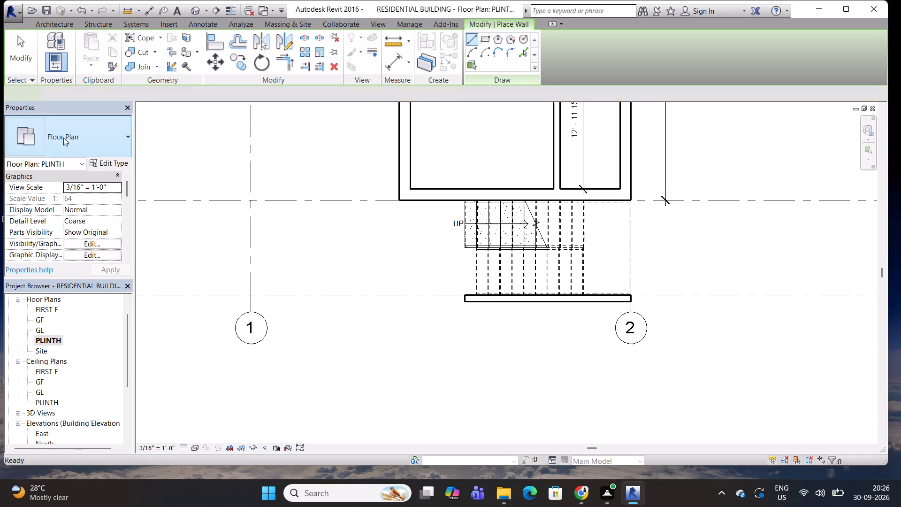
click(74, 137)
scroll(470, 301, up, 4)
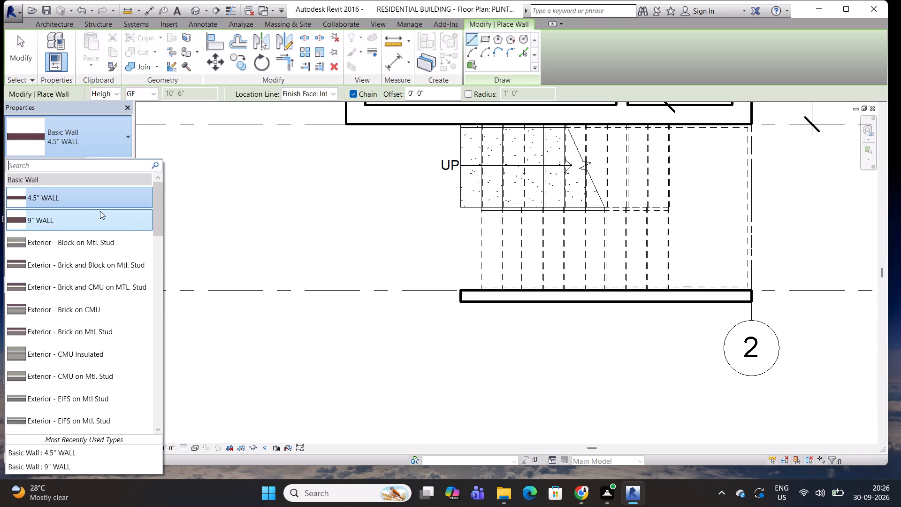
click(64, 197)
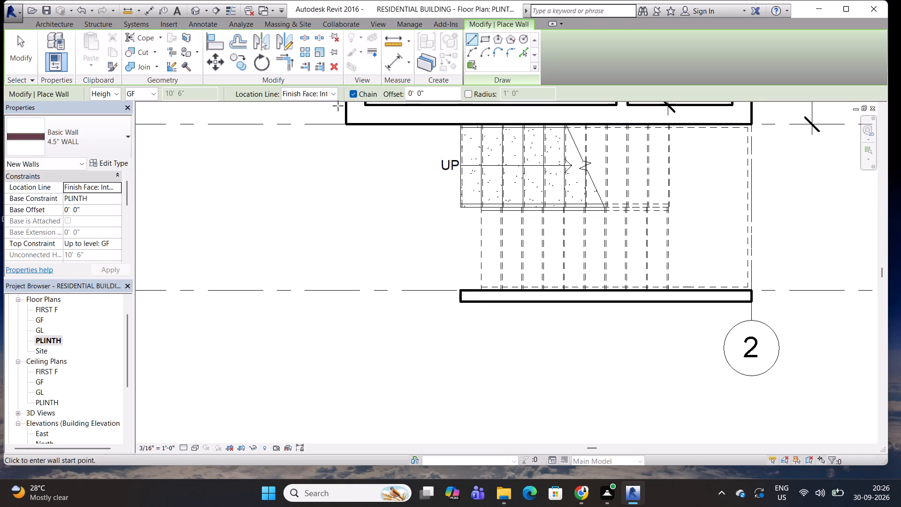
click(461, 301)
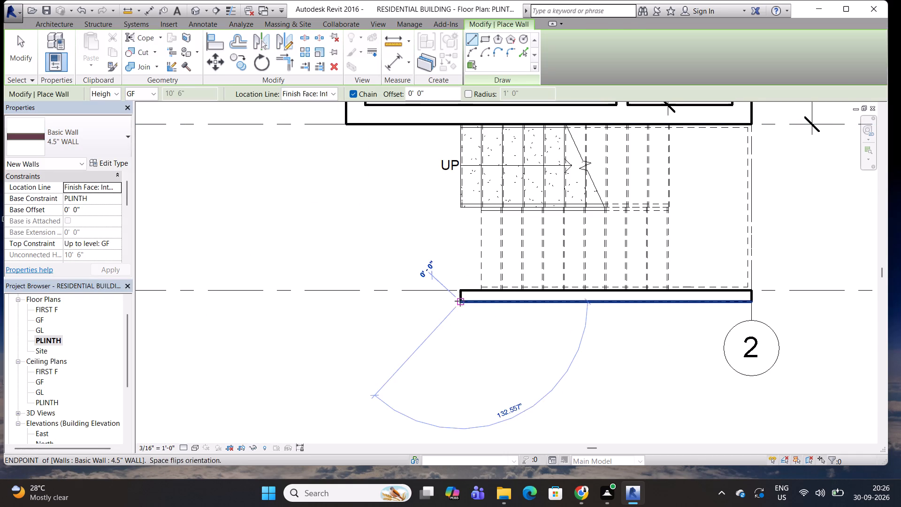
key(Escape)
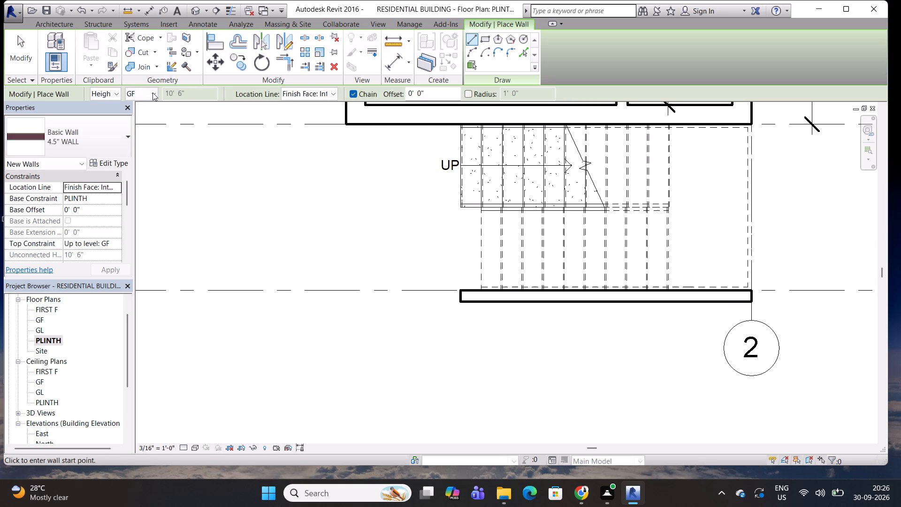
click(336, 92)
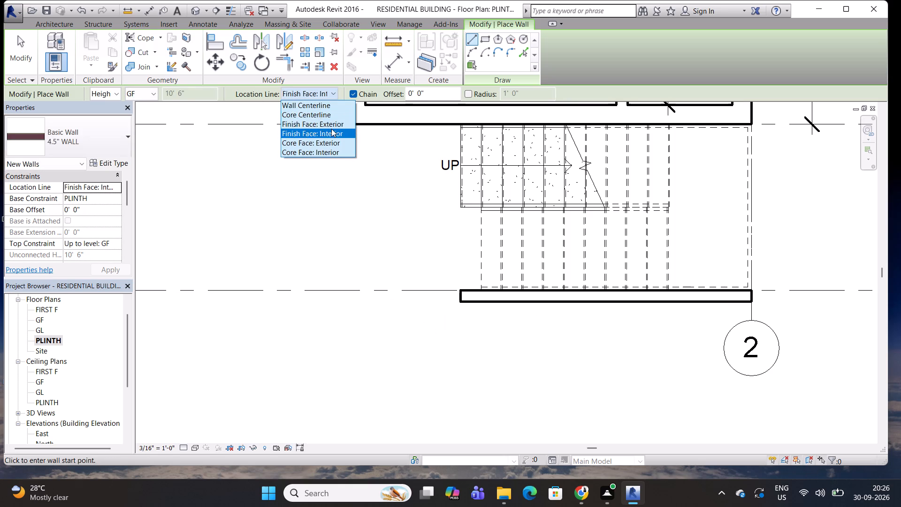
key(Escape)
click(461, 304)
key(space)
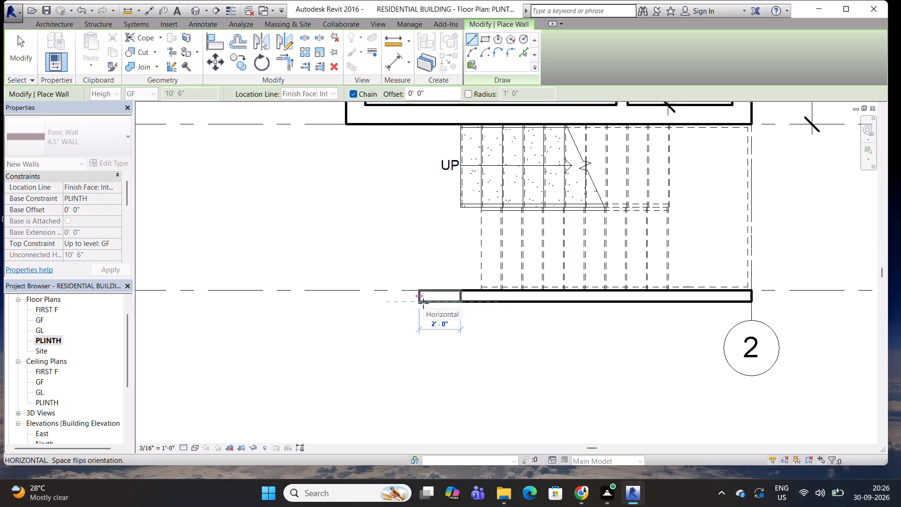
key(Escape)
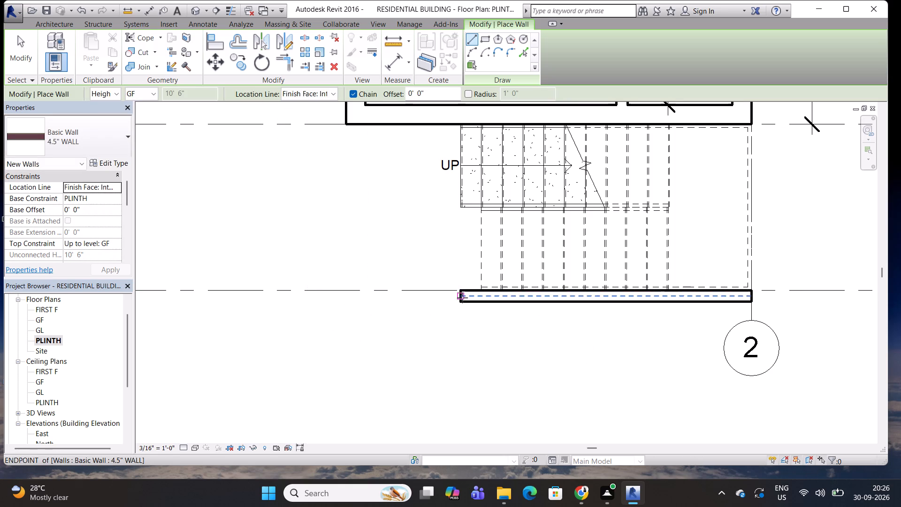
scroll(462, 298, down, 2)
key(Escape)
Change the wall along the stair's outer edge to the 9" WALL type.
click(482, 300)
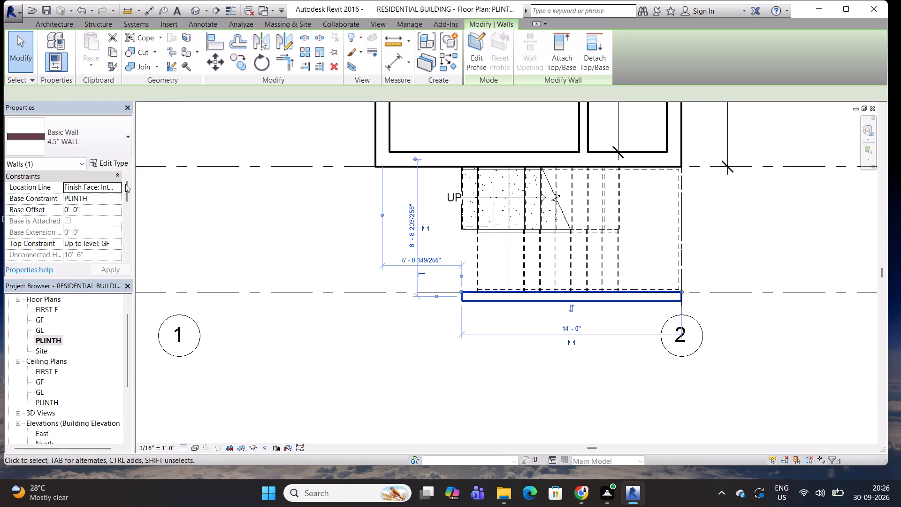
click(110, 135)
click(53, 219)
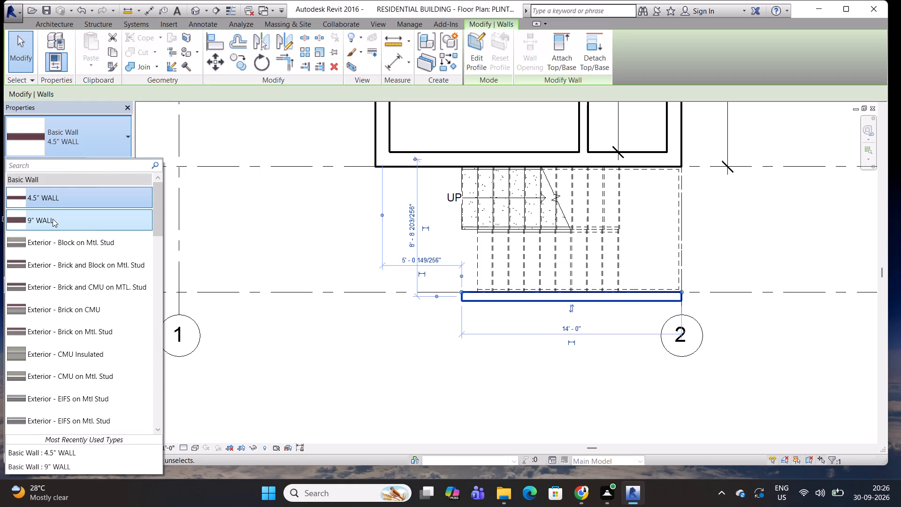
middle_drag(545, 284, 624, 284)
key(Escape)
key(Escape)
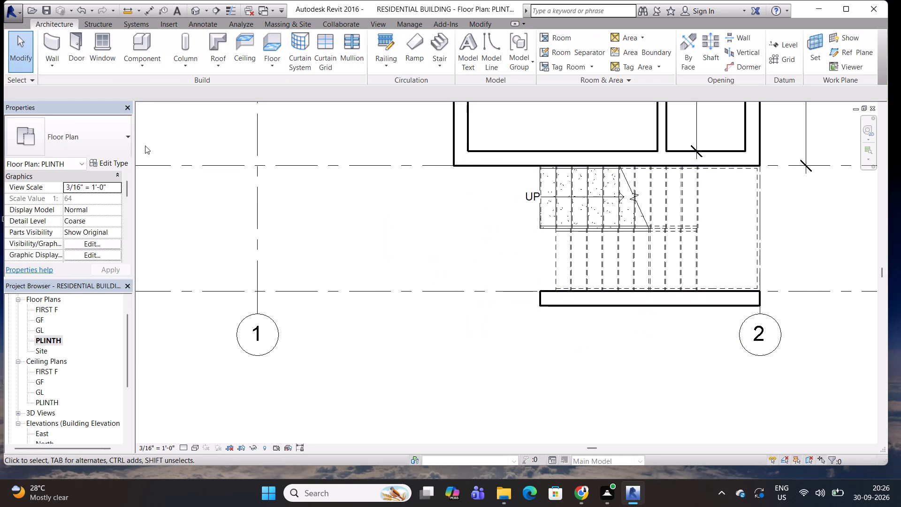
key(Escape)
key(Escape)
key(Escape)
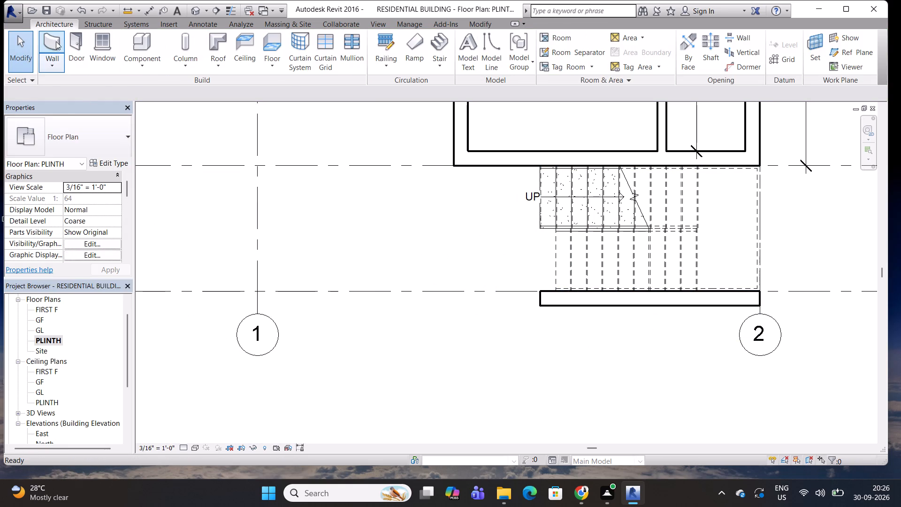
Draw chained 4.5" walls, PLINTH to GF, from the 9" stair wall's outer corner to grid 1, then along grid 1 to the building corner beside the entrance steps.
click(54, 41)
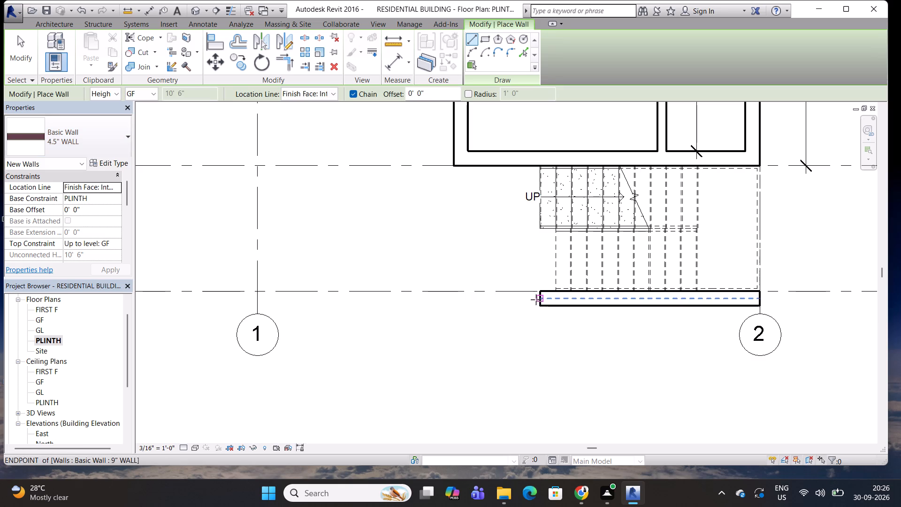
click(540, 305)
key(space)
scroll(300, 307, down, 1)
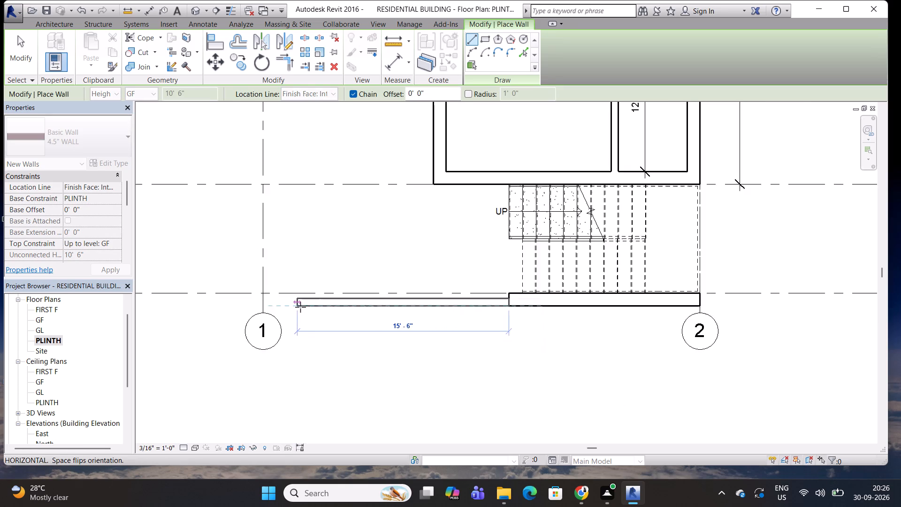
middle_drag(300, 307, 685, 361)
scroll(678, 361, down, 3)
middle_drag(678, 361, 552, 343)
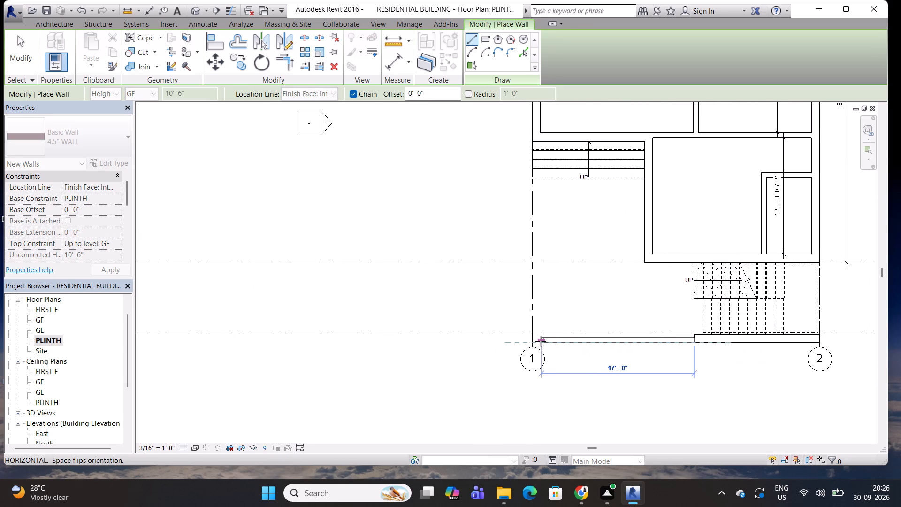
click(533, 342)
middle_drag(547, 194, 540, 237)
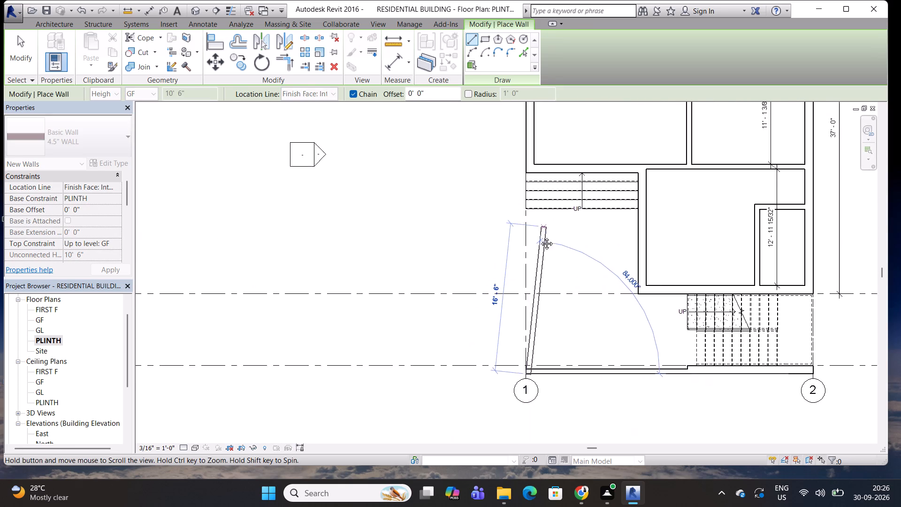
middle_drag(540, 237, 537, 275)
scroll(517, 244, up, 7)
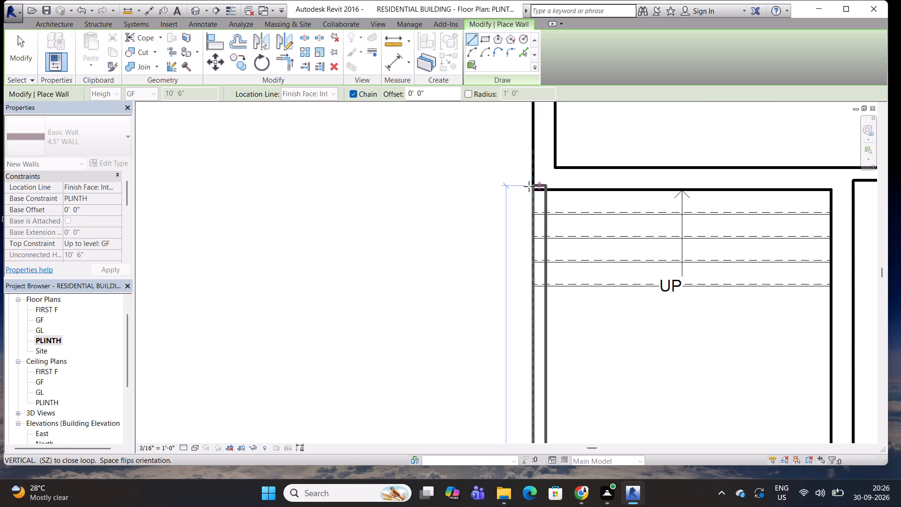
click(534, 189)
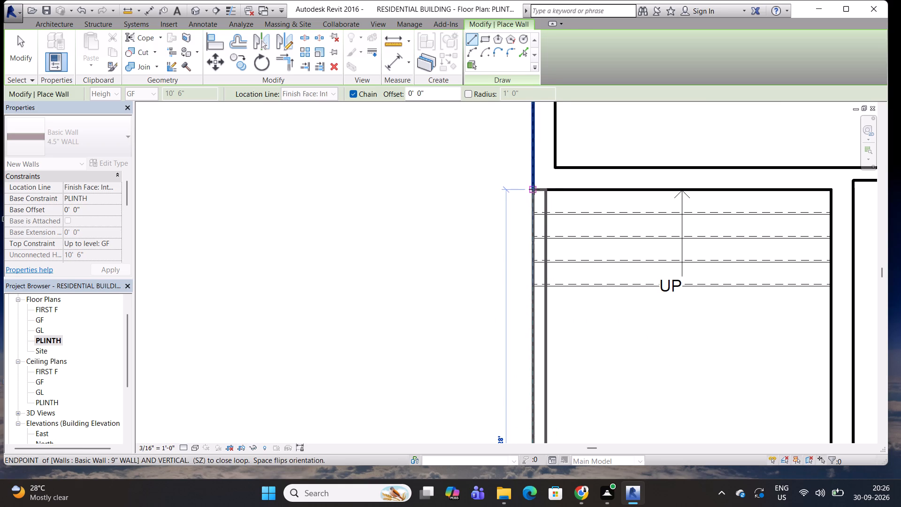
scroll(534, 189, down, 3)
middle_drag(534, 189, 459, 198)
key(Escape)
key(Escape)
key(Escape)
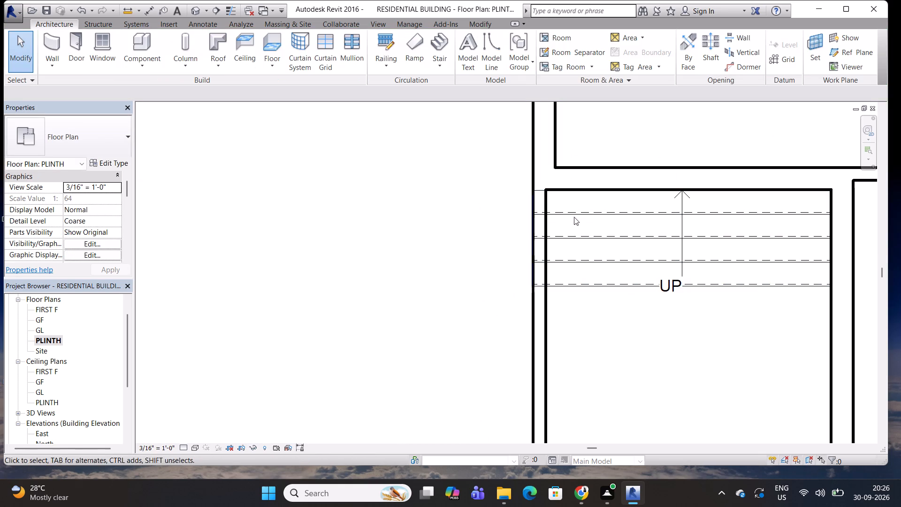
In the entrance steps' run sketch, move the boundary line beside grid 1 to the inner face of the new 4.5" wall.
click(574, 215)
middle_drag(563, 238, 412, 236)
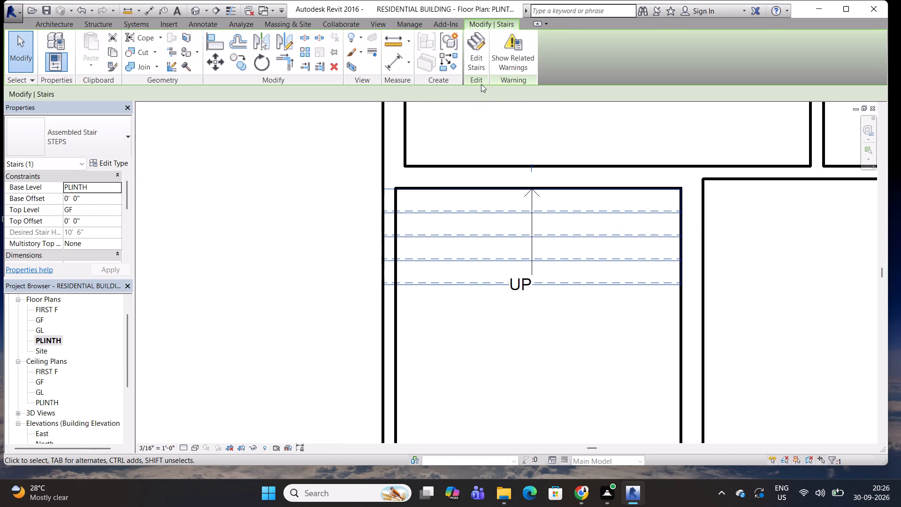
click(481, 53)
click(409, 212)
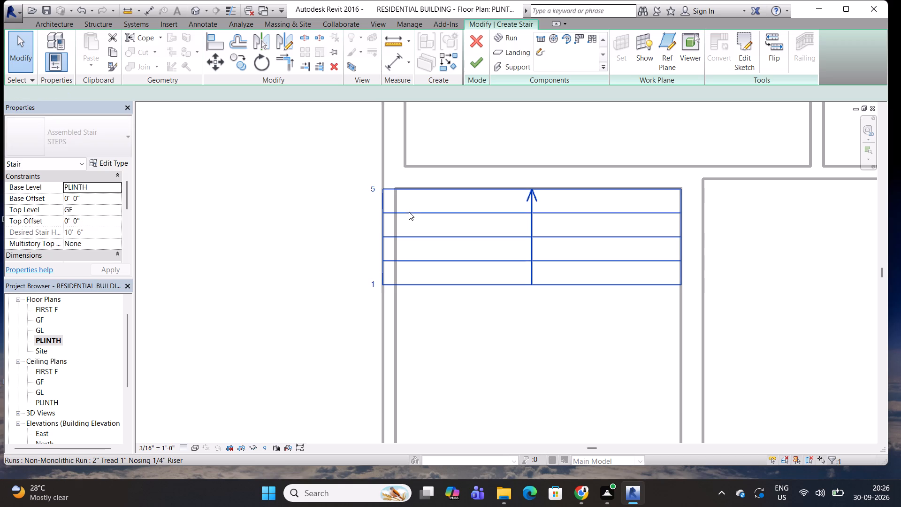
scroll(387, 235, down, 2)
middle_drag(417, 230, 421, 250)
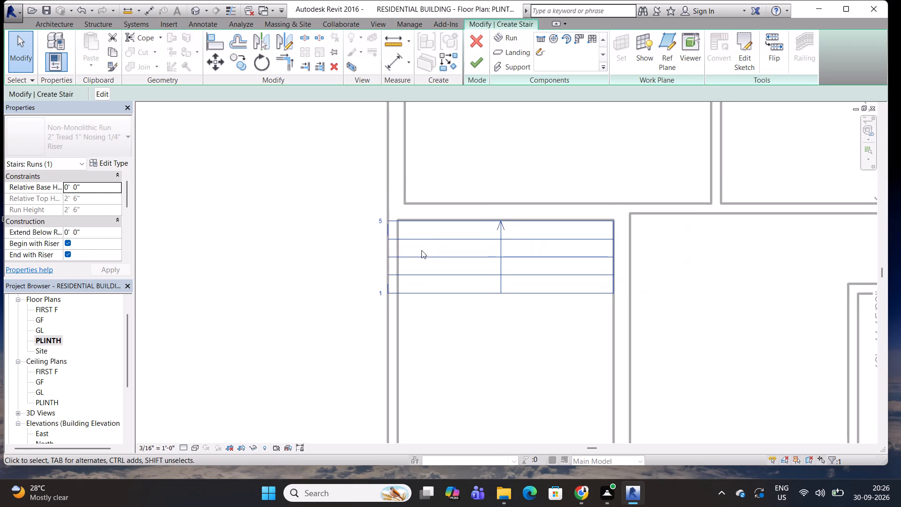
scroll(416, 260, up, 3)
double_click(402, 230)
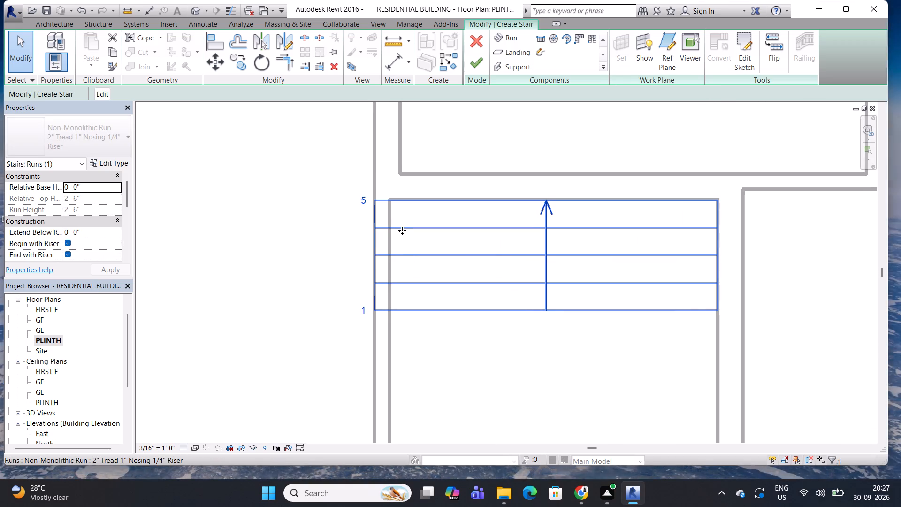
click(376, 210)
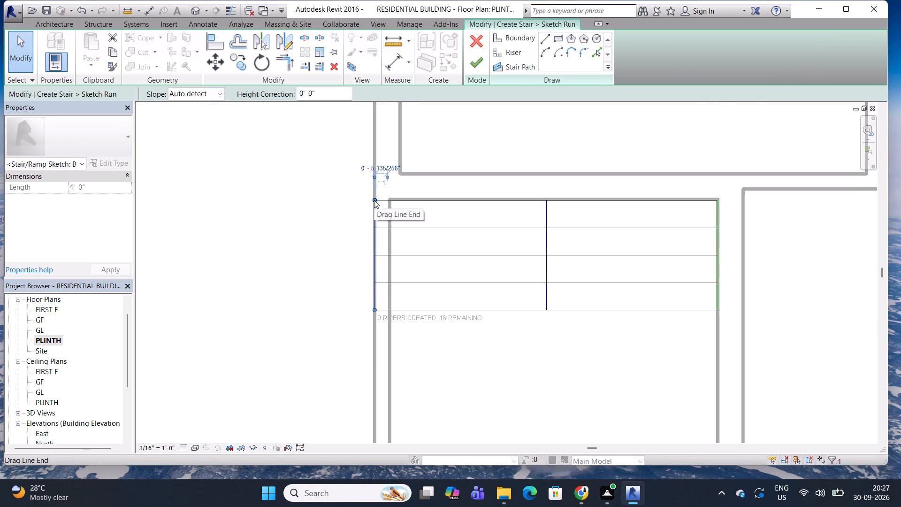
drag(374, 200, 388, 200)
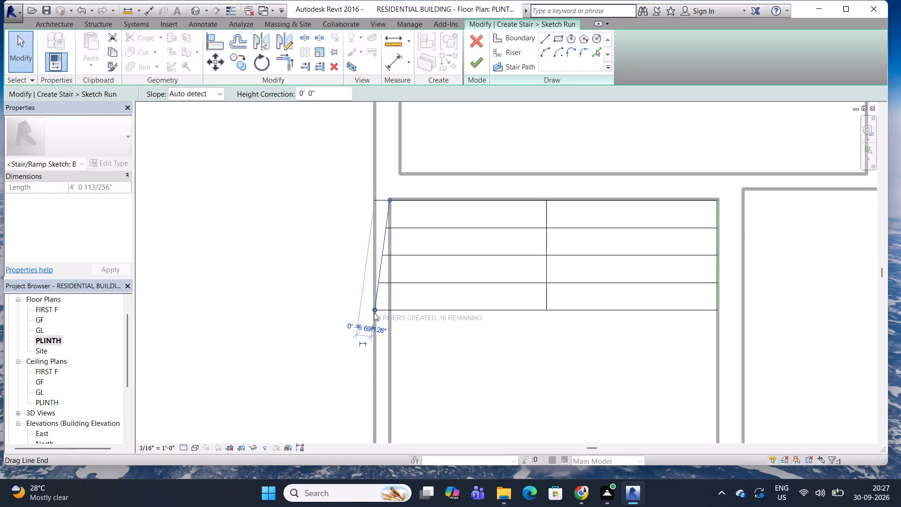
drag(375, 311, 389, 312)
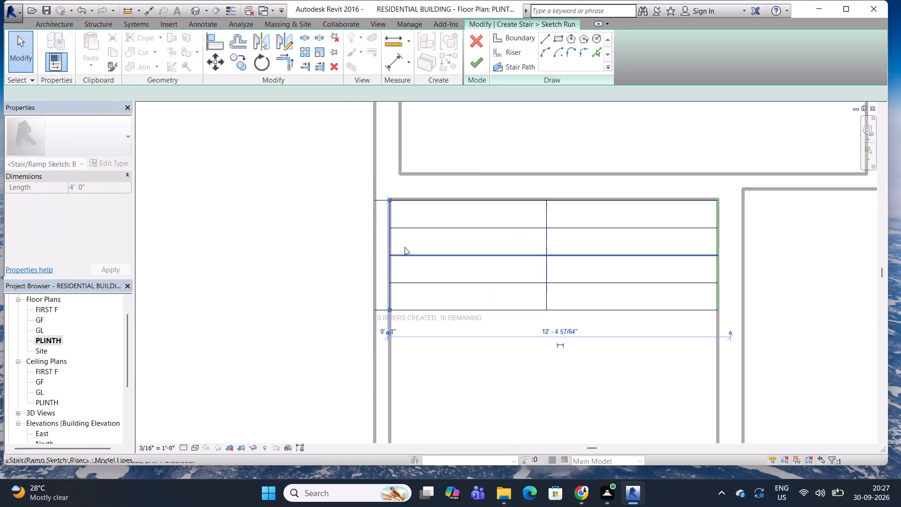
Trim the first and last riser lines to the moved boundary with Trim/Extend to Corner and finish the run sketch.
scroll(395, 208, up, 3)
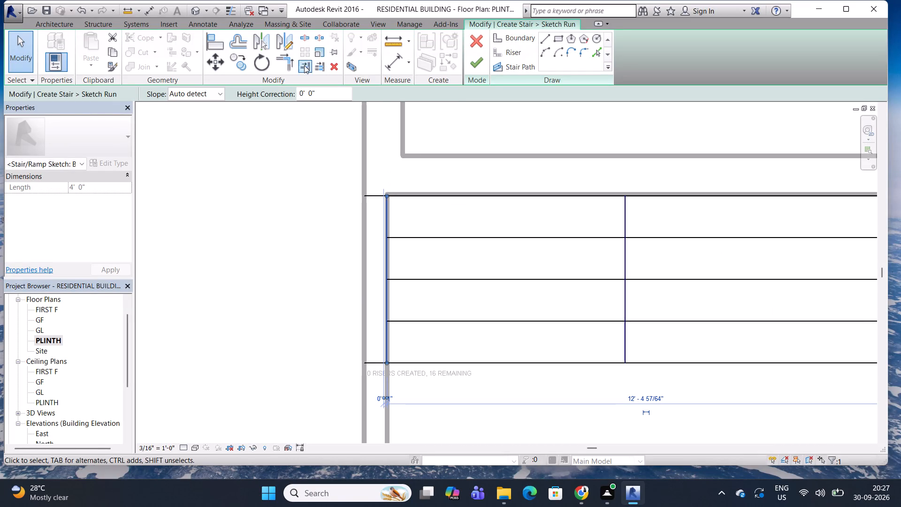
click(287, 68)
click(387, 212)
click(416, 197)
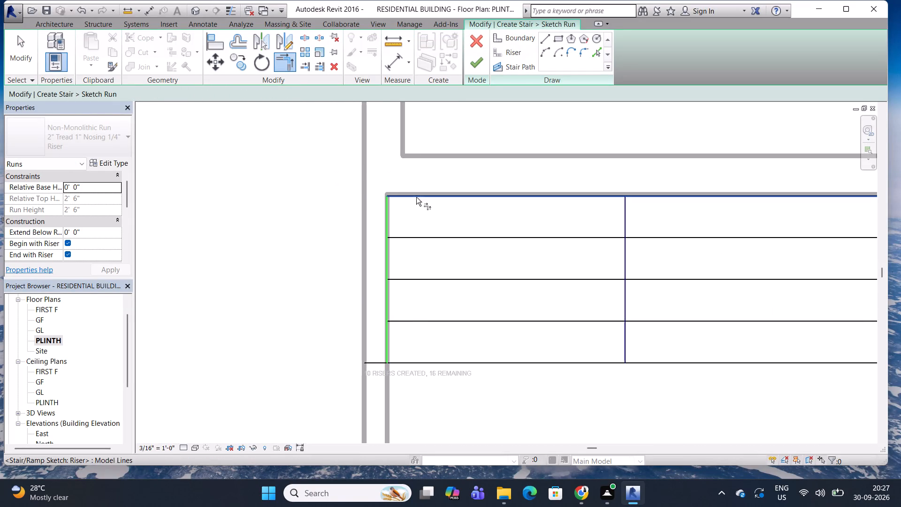
click(413, 361)
click(388, 344)
scroll(412, 297, down, 4)
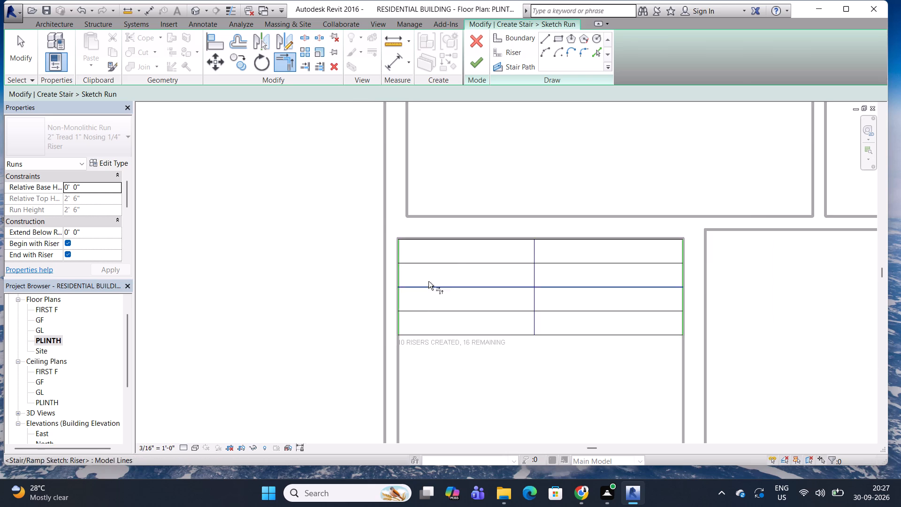
scroll(509, 250, down, 3)
click(479, 59)
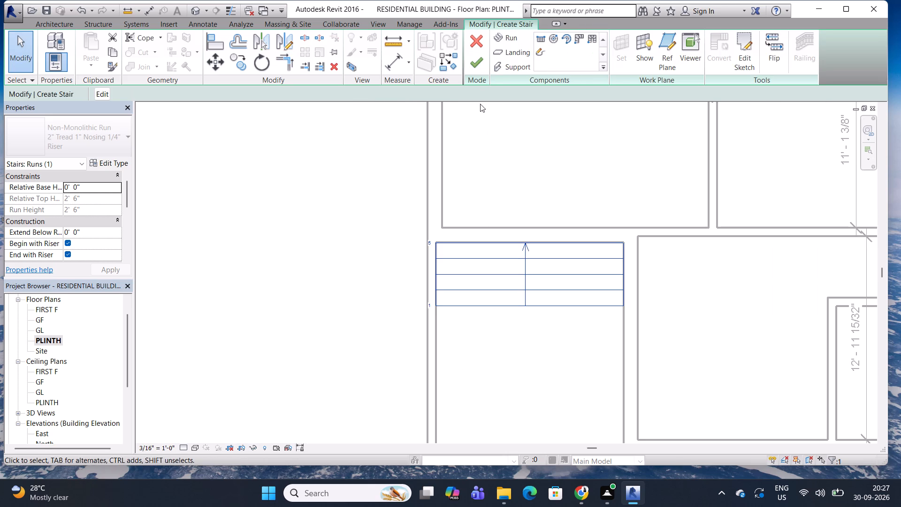
Finish editing the entrance steps.
click(478, 67)
Examine the 4.5" walls enclosing the front area, from the stair wall to grid 1 and up to the entrance steps.
scroll(478, 98, down, 5)
scroll(512, 196, down, 2)
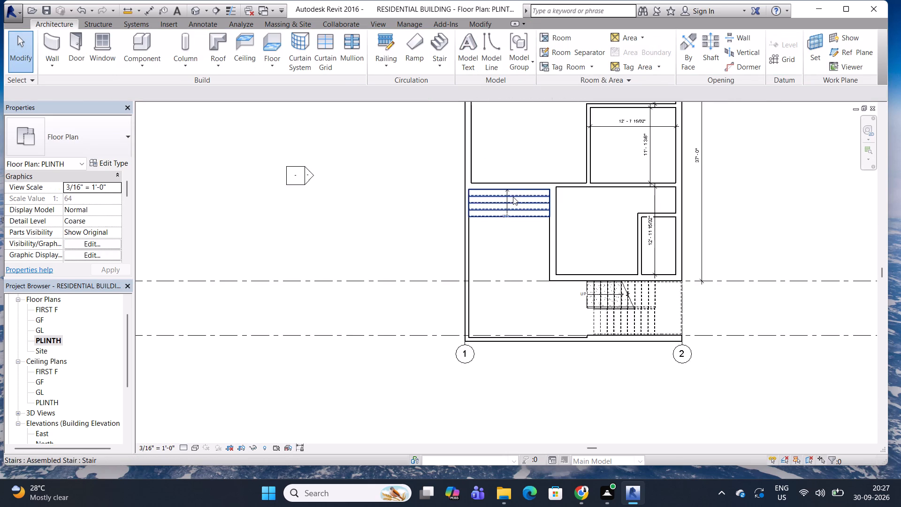
middle_drag(513, 197, 419, 162)
scroll(447, 289, up, 4)
scroll(524, 314, up, 4)
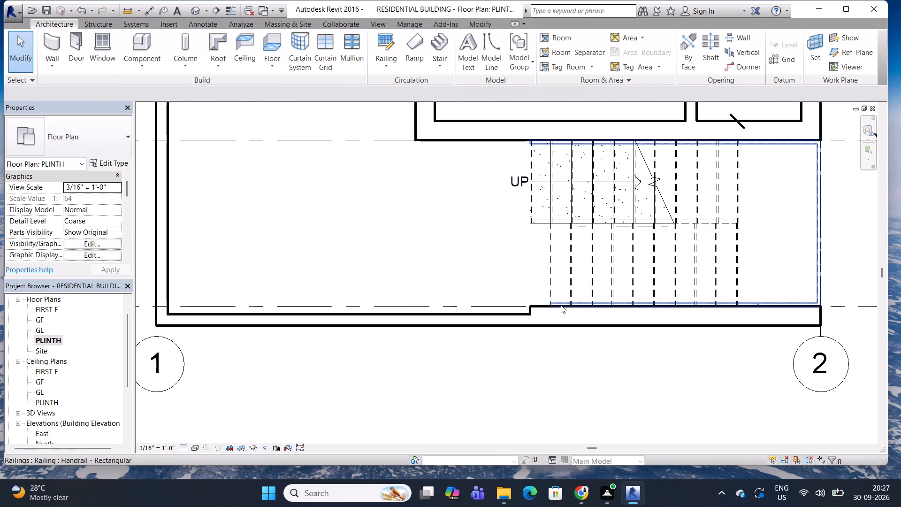
scroll(538, 314, up, 4)
scroll(542, 276, down, 6)
click(456, 291)
scroll(430, 270, down, 2)
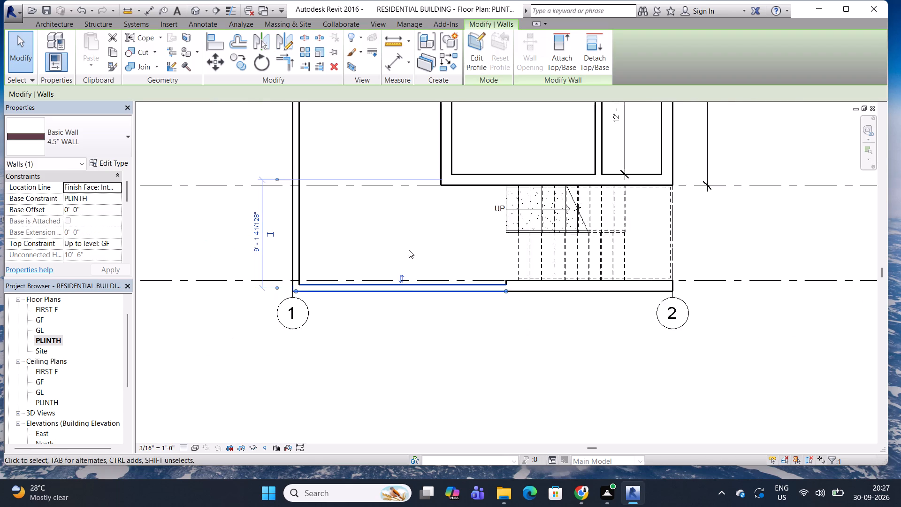
middle_drag(409, 249, 511, 313)
ctrl+click(398, 267)
scroll(406, 253, down, 3)
middle_drag(422, 222, 421, 279)
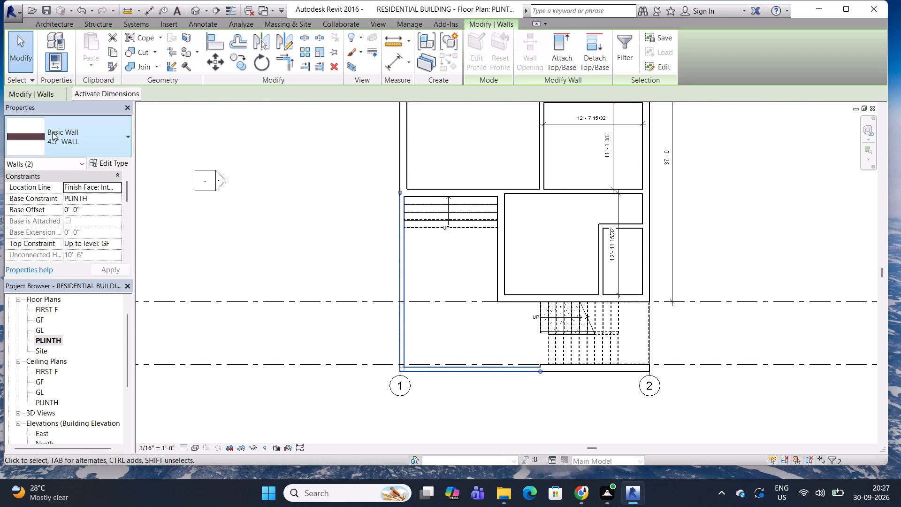
scroll(319, 206, down, 2)
middle_drag(364, 200, 494, 266)
scroll(527, 218, down, 1)
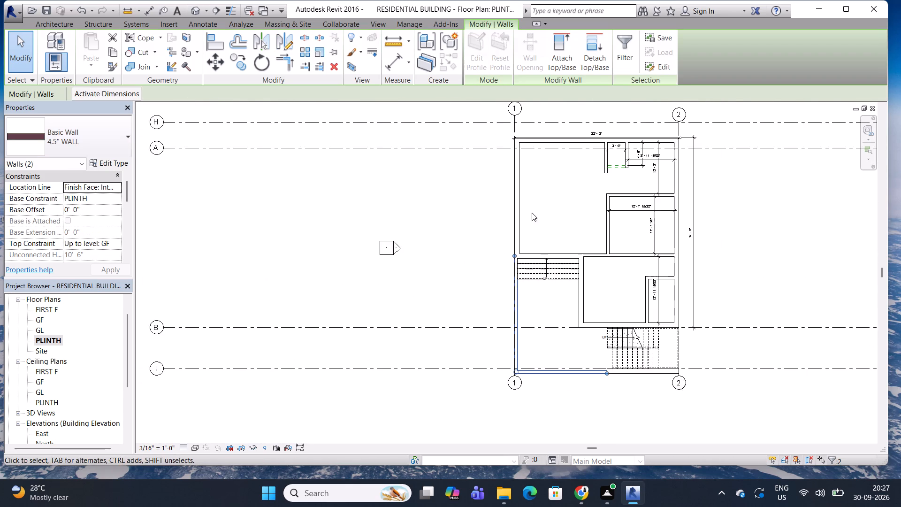
middle_drag(532, 213, 525, 209)
scroll(516, 281, up, 2)
middle_drag(513, 313, 512, 218)
key(Escape)
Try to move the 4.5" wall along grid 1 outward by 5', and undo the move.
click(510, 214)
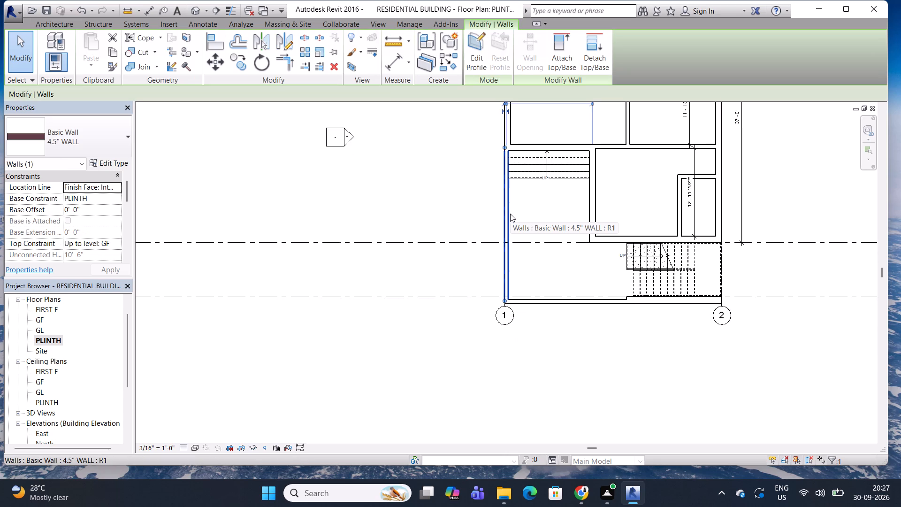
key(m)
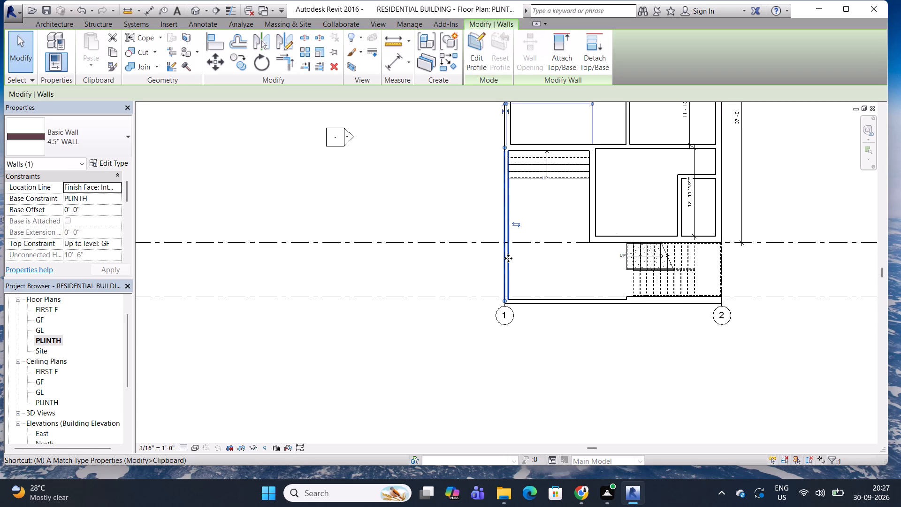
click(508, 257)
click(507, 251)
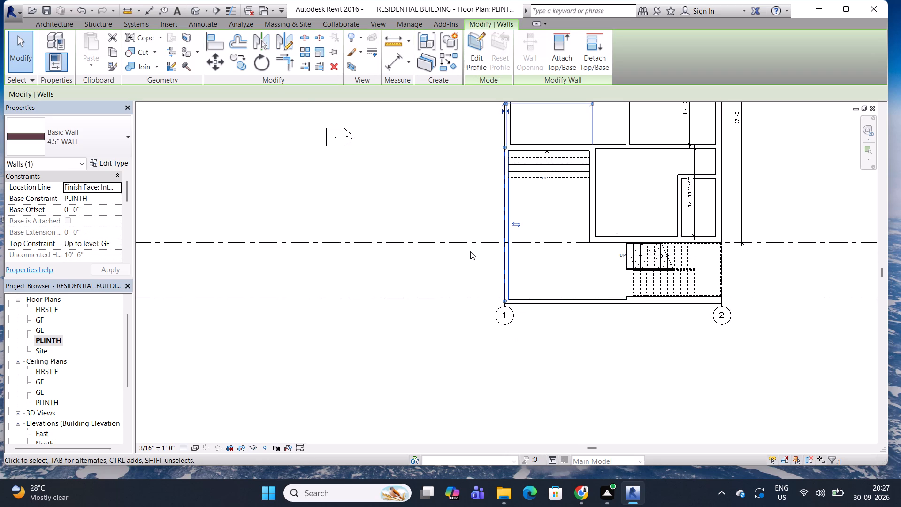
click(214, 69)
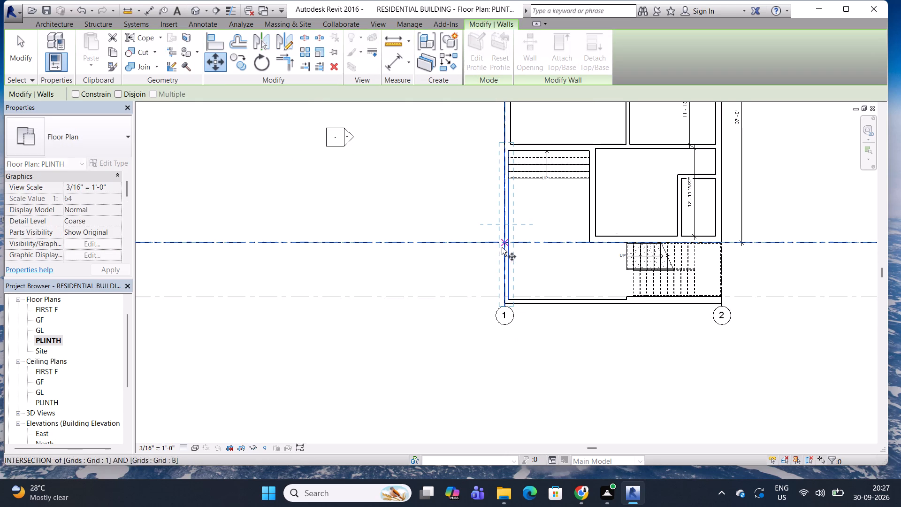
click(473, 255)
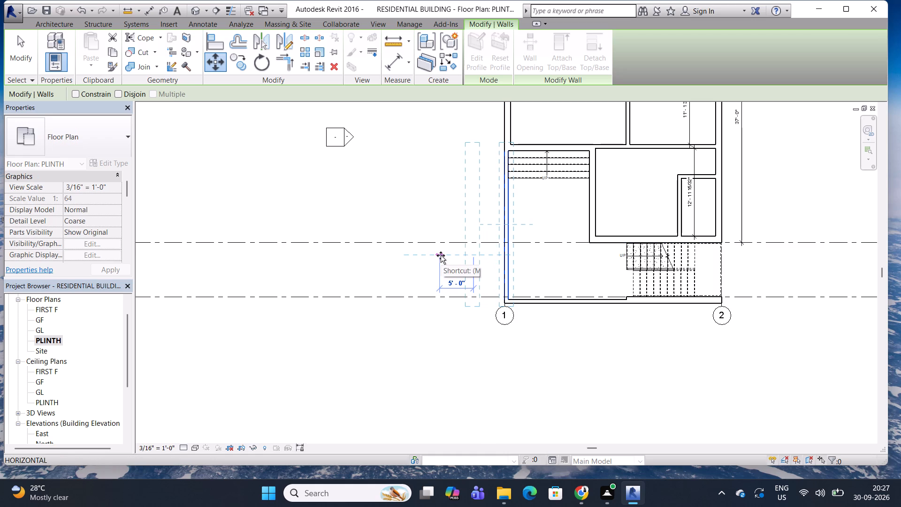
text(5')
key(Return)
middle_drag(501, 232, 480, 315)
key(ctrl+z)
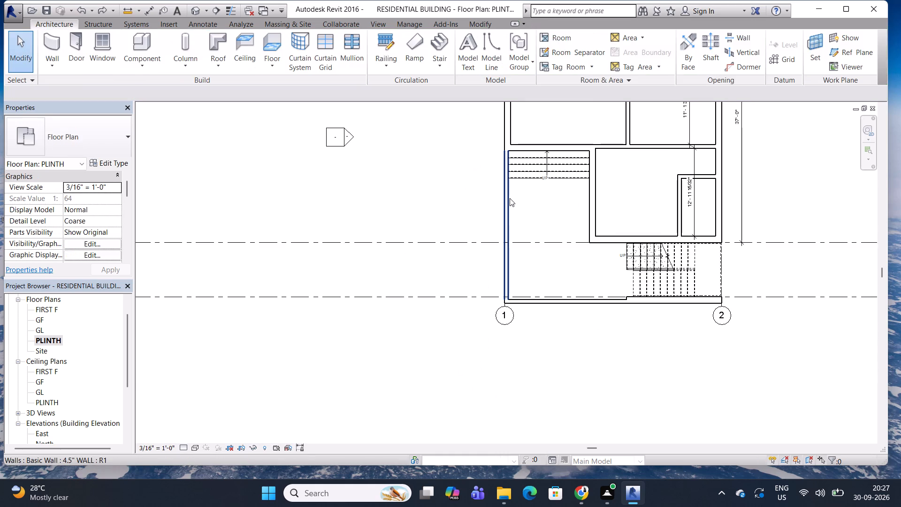
Delete the 4.5" wall running along grid 1 beside the entrance steps.
click(510, 198)
scroll(500, 183, up, 2)
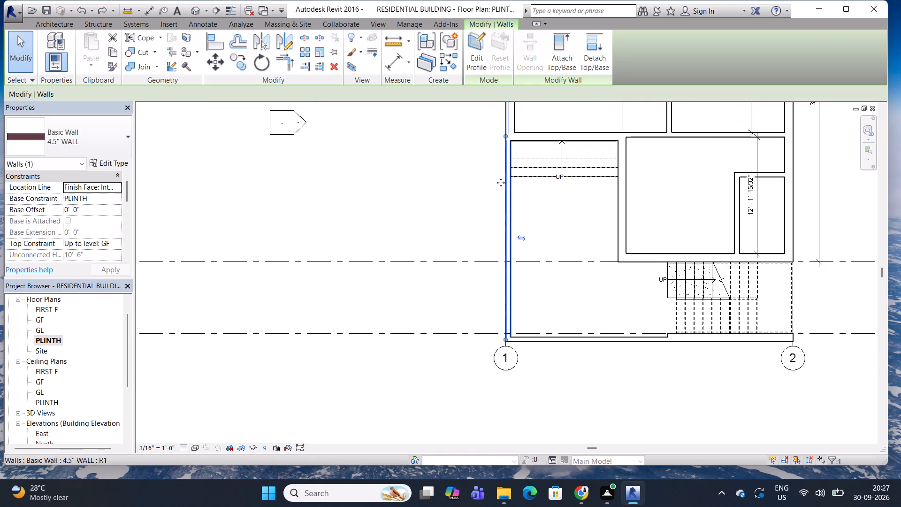
key(Delete)
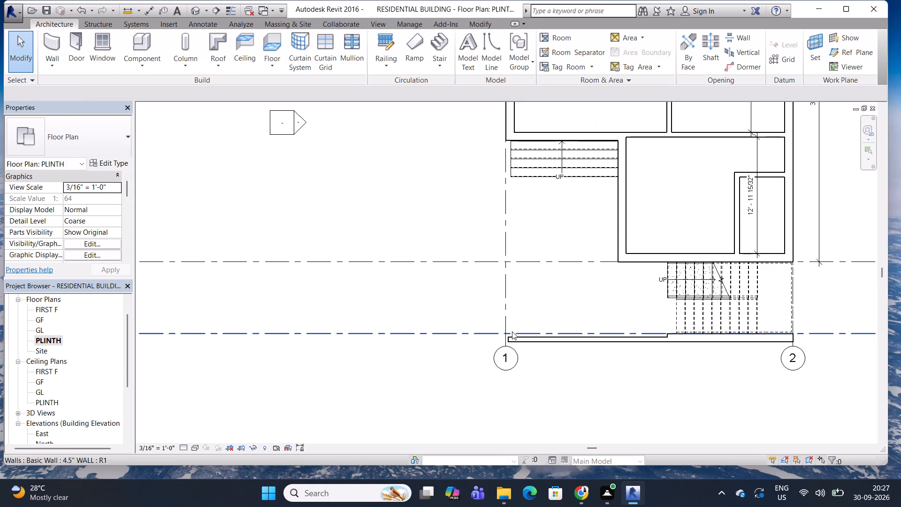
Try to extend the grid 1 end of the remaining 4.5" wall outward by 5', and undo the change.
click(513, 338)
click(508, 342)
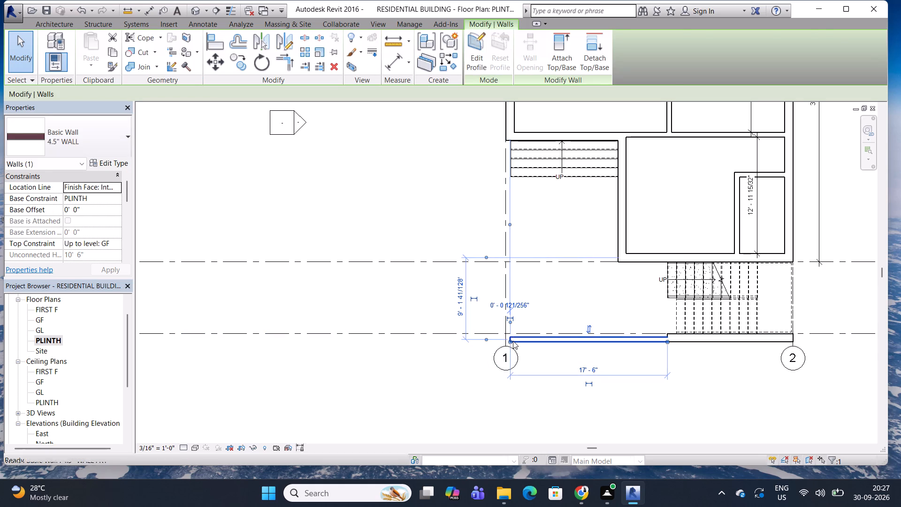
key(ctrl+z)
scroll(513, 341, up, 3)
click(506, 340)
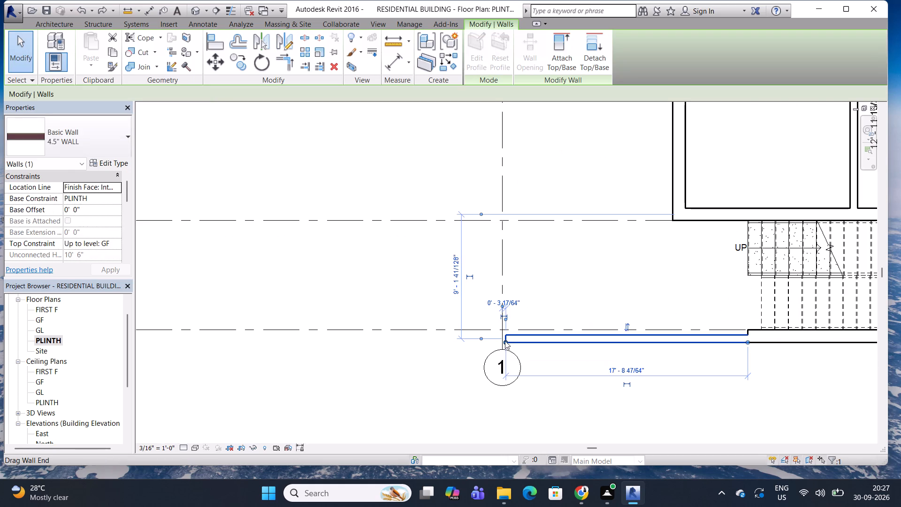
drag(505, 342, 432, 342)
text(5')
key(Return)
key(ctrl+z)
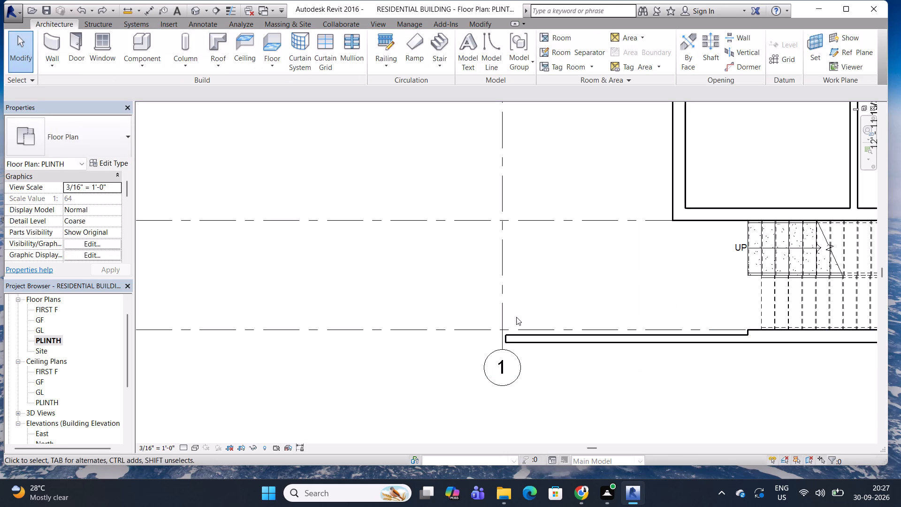
Delete the 4.5" wall between the 9" stair wall and grid 1.
scroll(536, 292, down, 2)
click(540, 332)
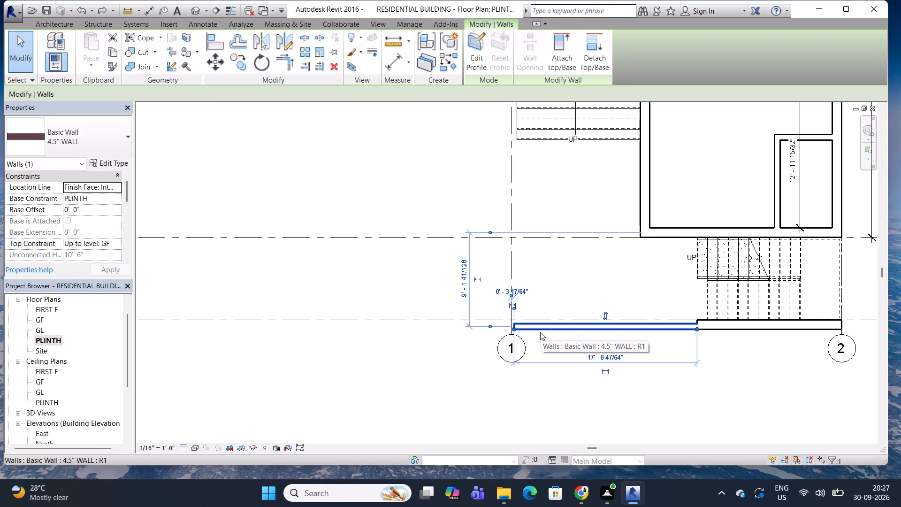
key(Delete)
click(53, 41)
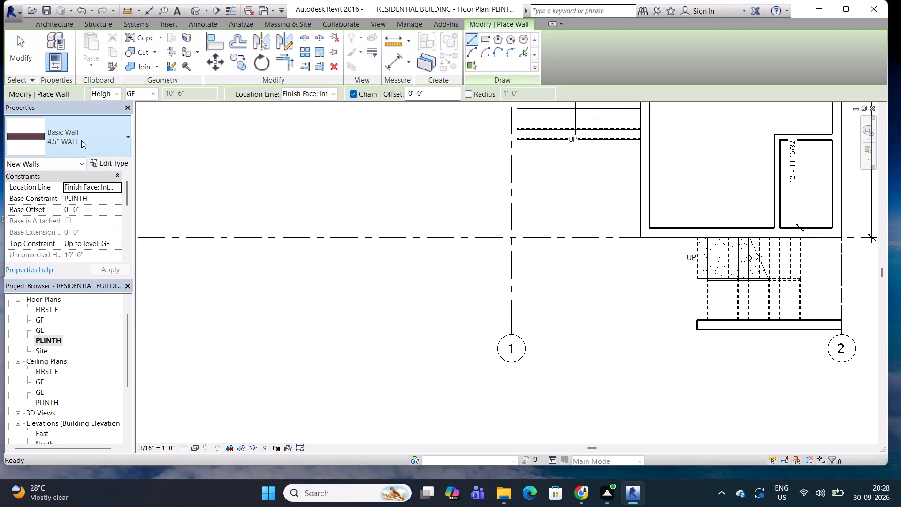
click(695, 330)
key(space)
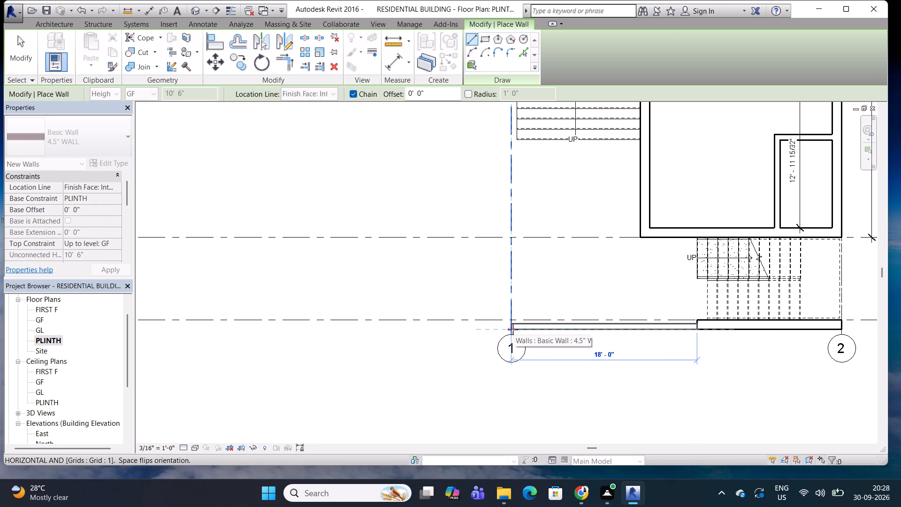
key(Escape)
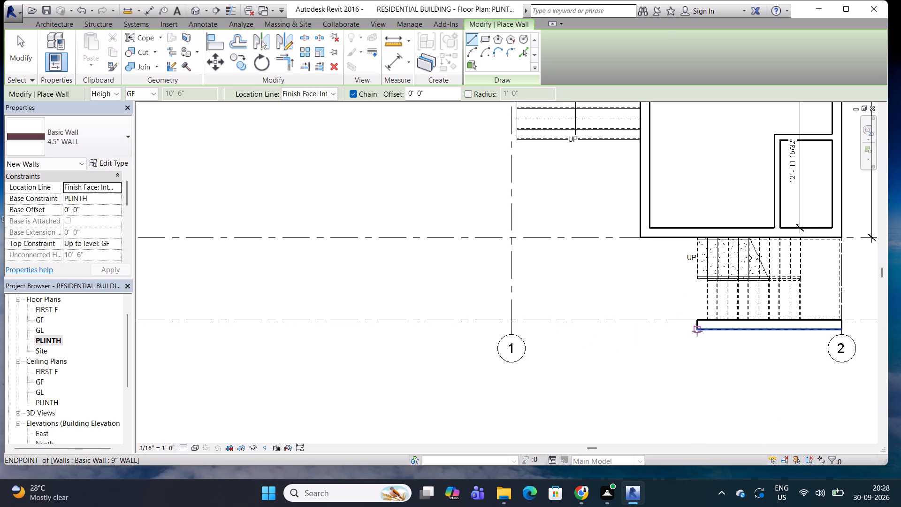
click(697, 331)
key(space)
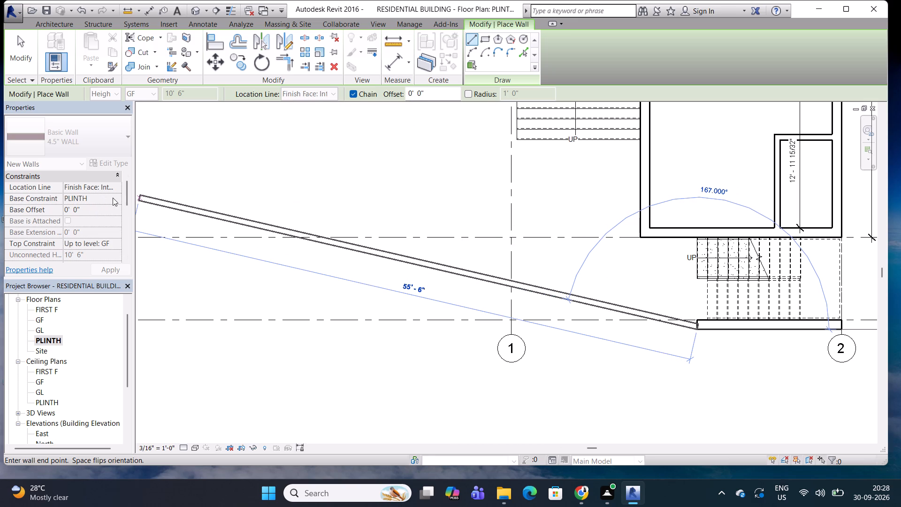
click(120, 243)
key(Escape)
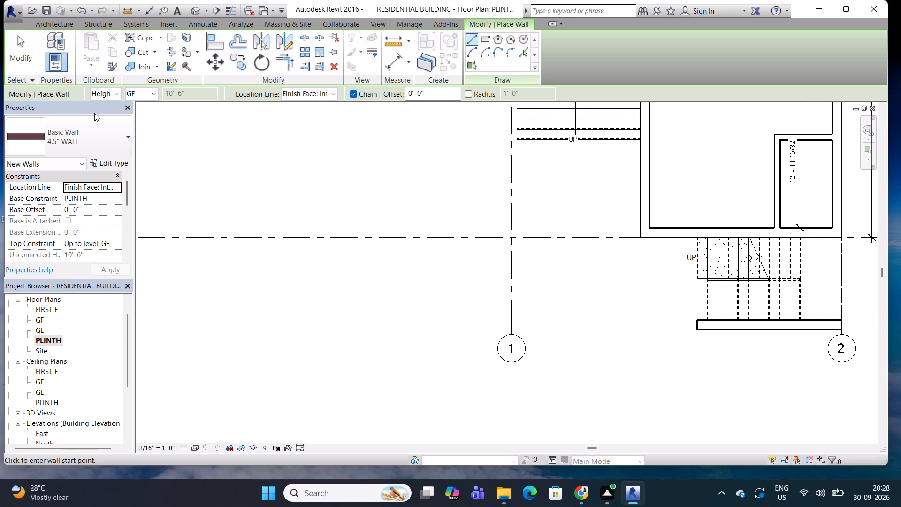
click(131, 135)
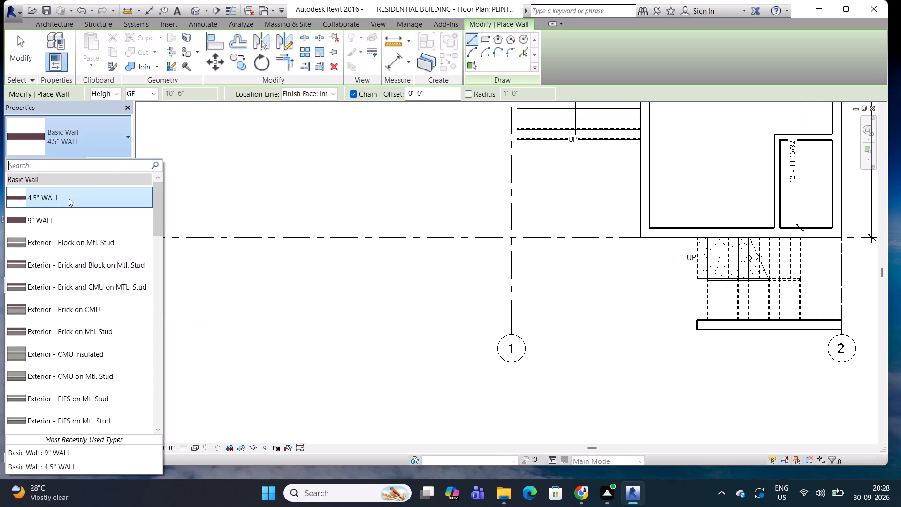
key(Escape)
Duplicate the 4.5" WALL type as a new wall type named COMPOUND WALL.
click(111, 161)
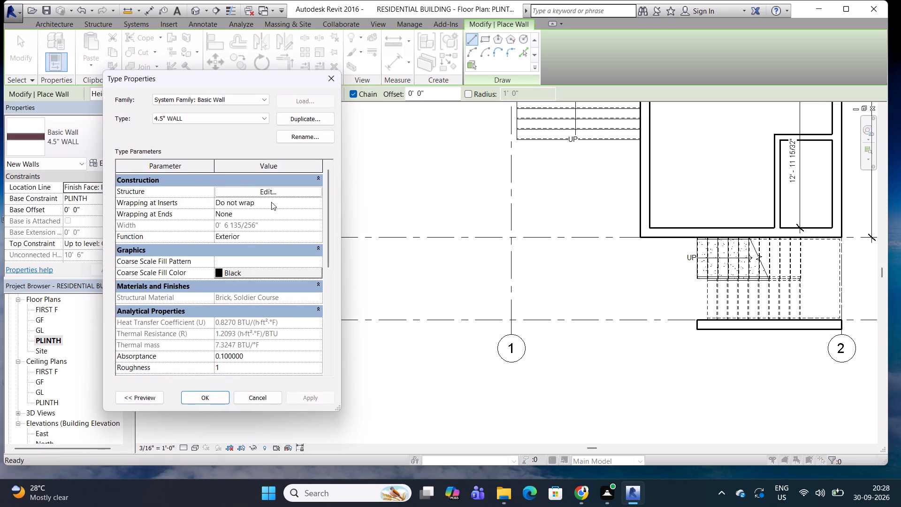
click(296, 119)
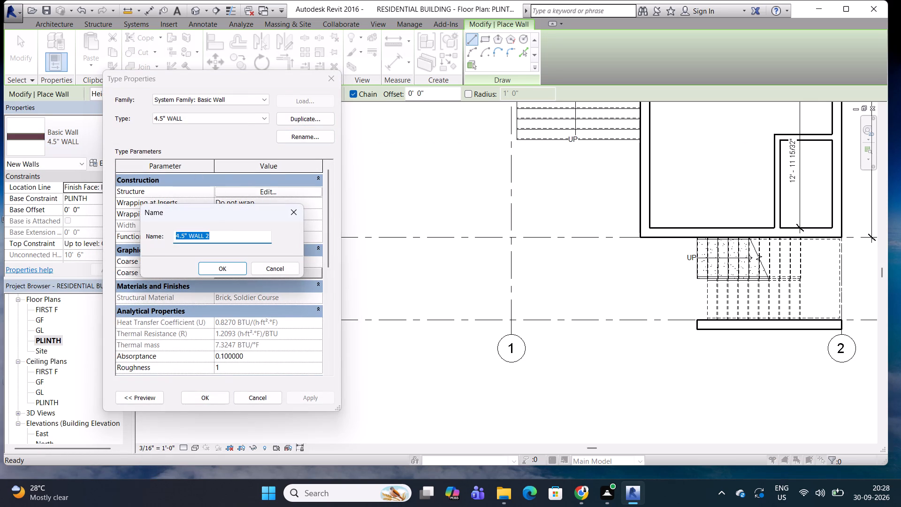
text(COMPOUND WALL)
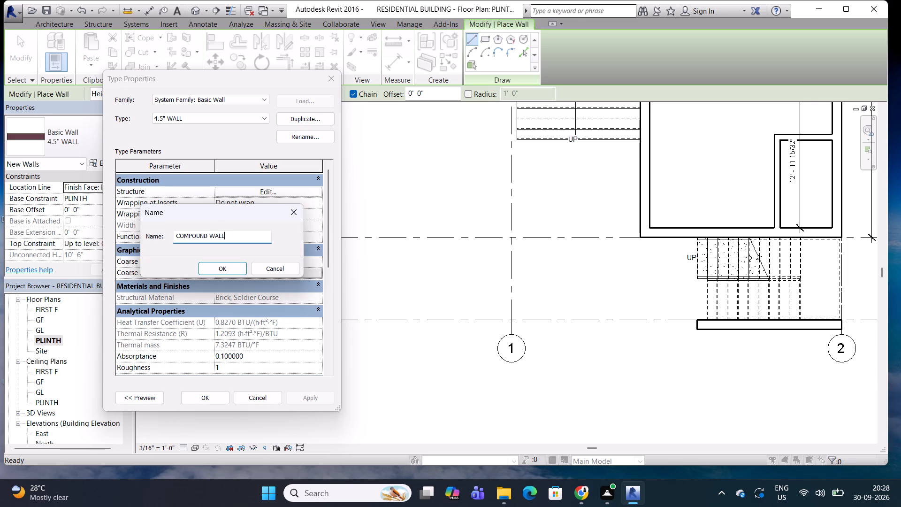
key(Return)
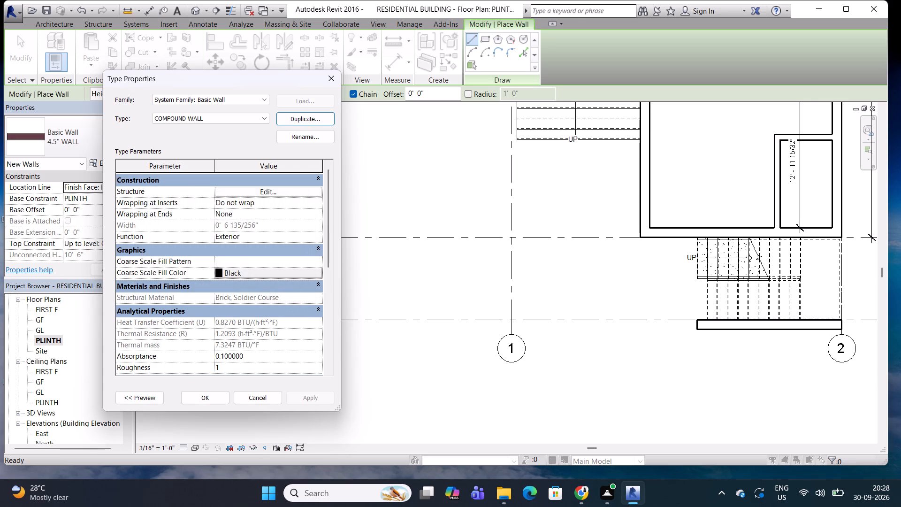
click(209, 399)
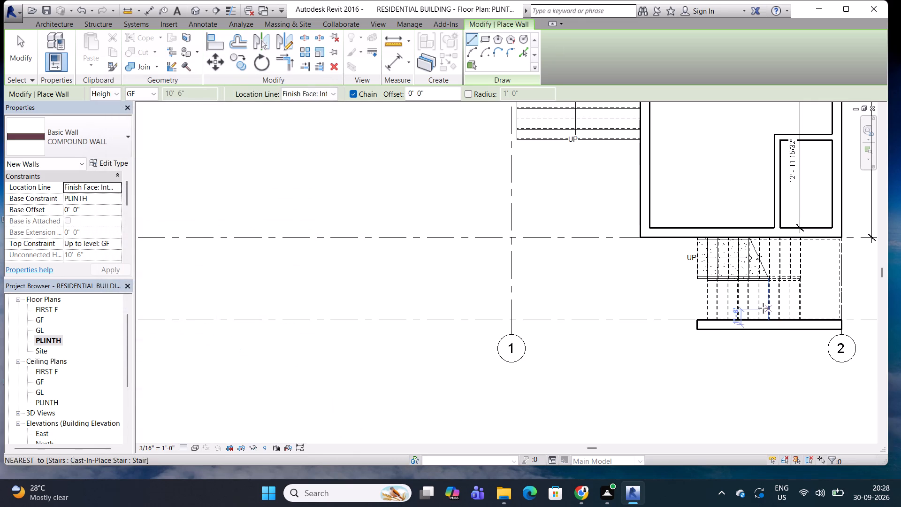
Draw COMPOUND WALL segments from the 9" stair wall's outer corner 18' to grid 1, and 5' beyond the grid in line.
click(698, 328)
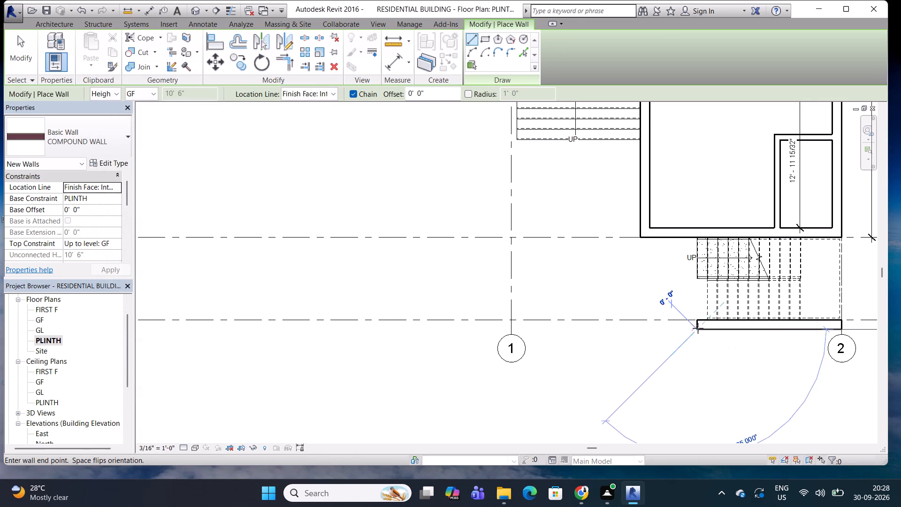
key(space)
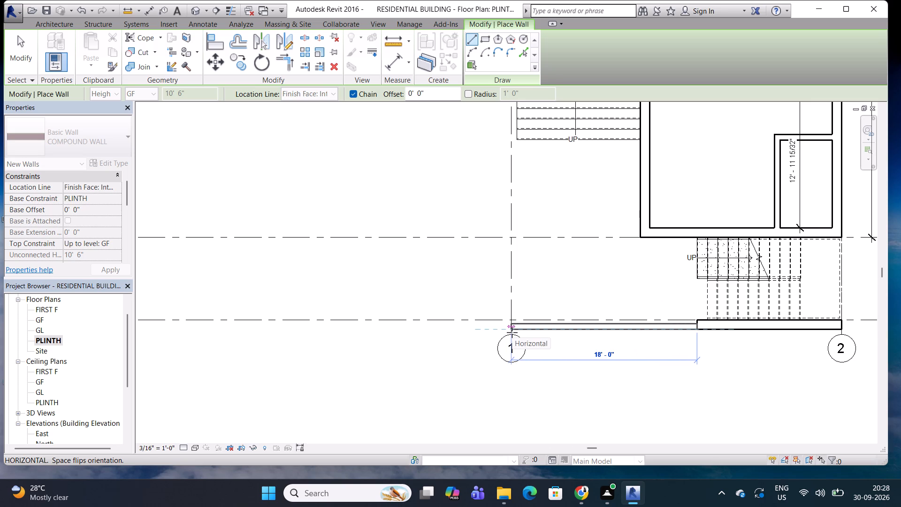
click(512, 332)
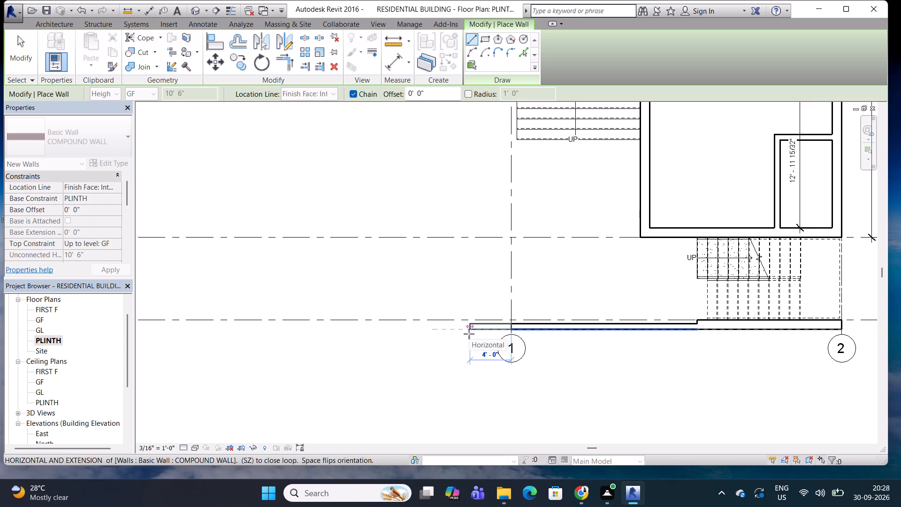
text(5')
key(Return)
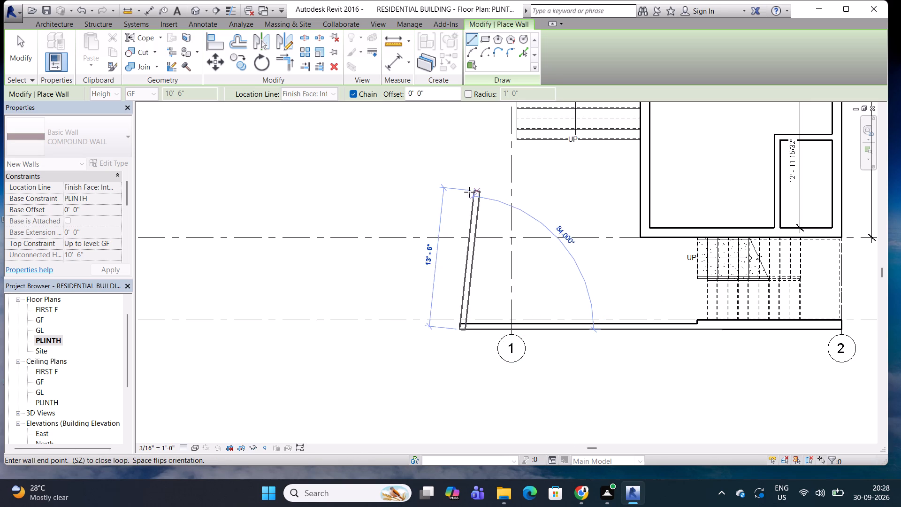
Draw COMPOUND WALL parallel to grid 1 up to the line of the building's far outer wall, and 6'-6" beyond it.
middle_drag(459, 183, 448, 455)
scroll(436, 364, down, 2)
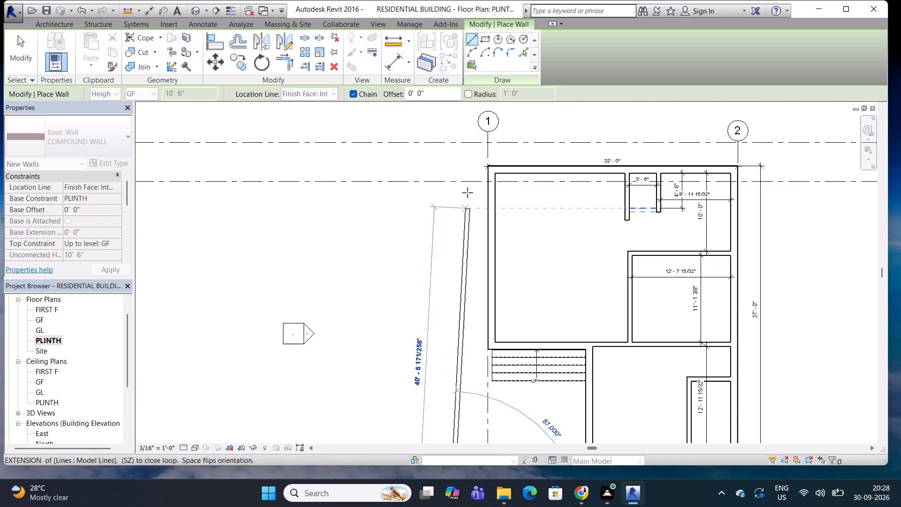
scroll(459, 176, up, 4)
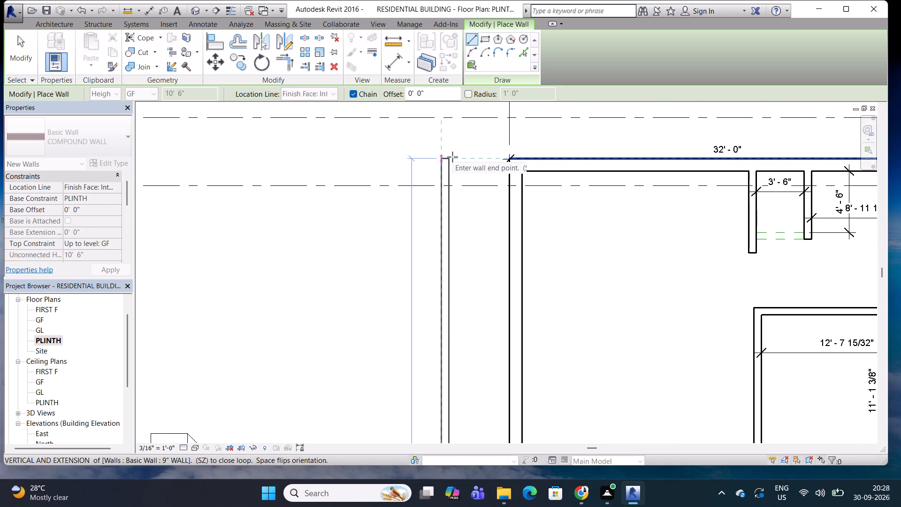
click(452, 157)
scroll(452, 157, down, 2)
middle_drag(452, 157, 452, 279)
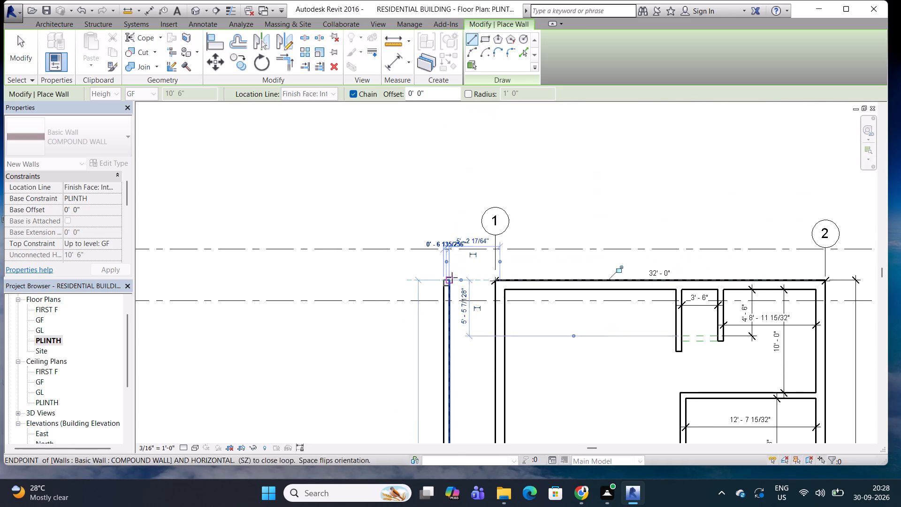
scroll(447, 212, down, 2)
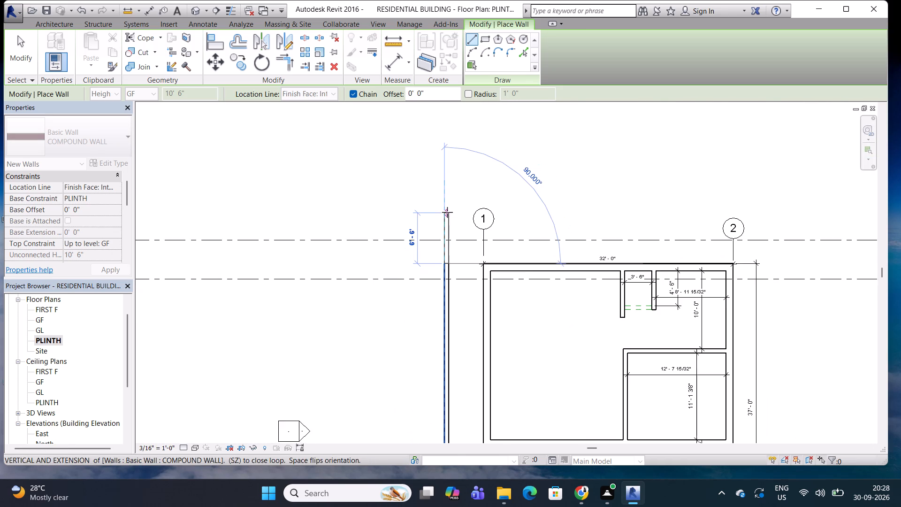
middle_drag(447, 212, 443, 146)
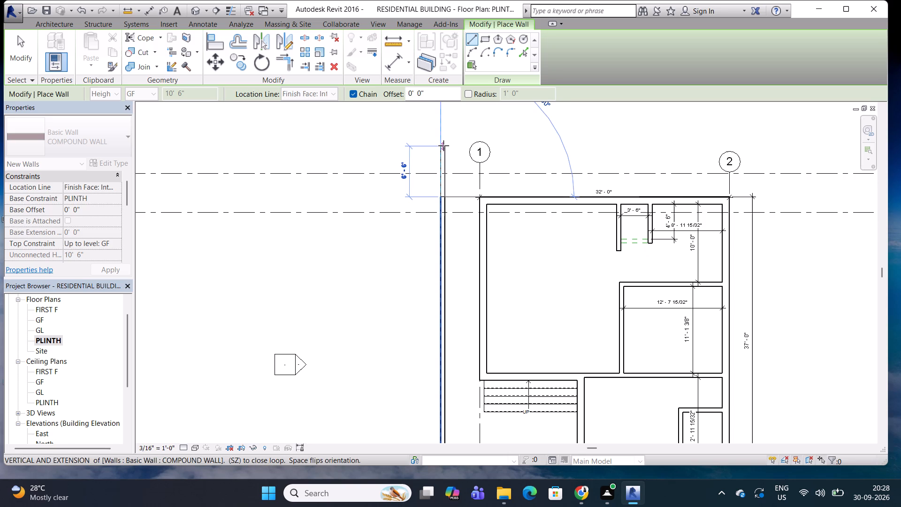
scroll(443, 146, down, 4)
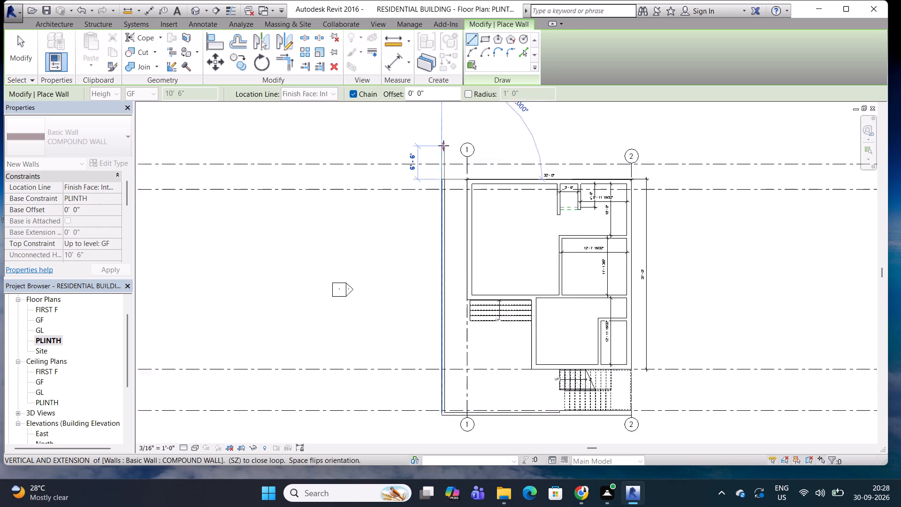
middle_drag(443, 146, 447, 259)
scroll(446, 248, up, 2)
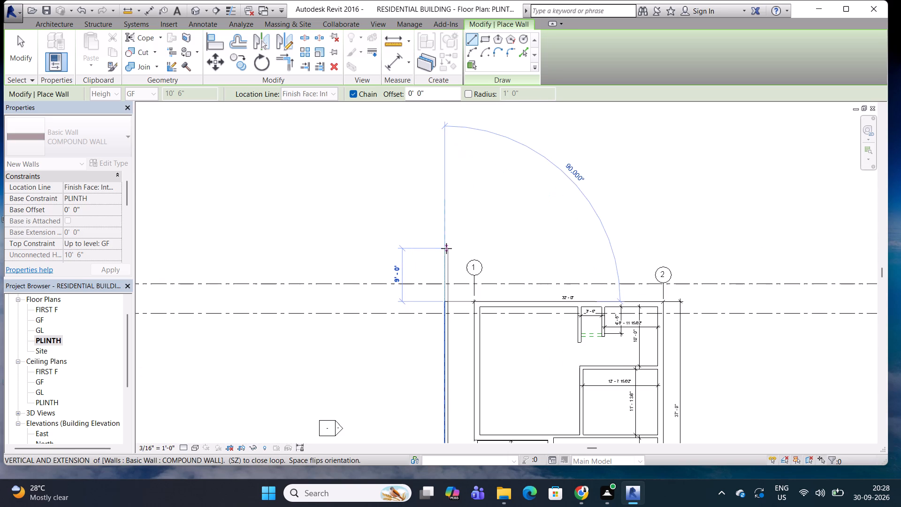
scroll(447, 268, up, 3)
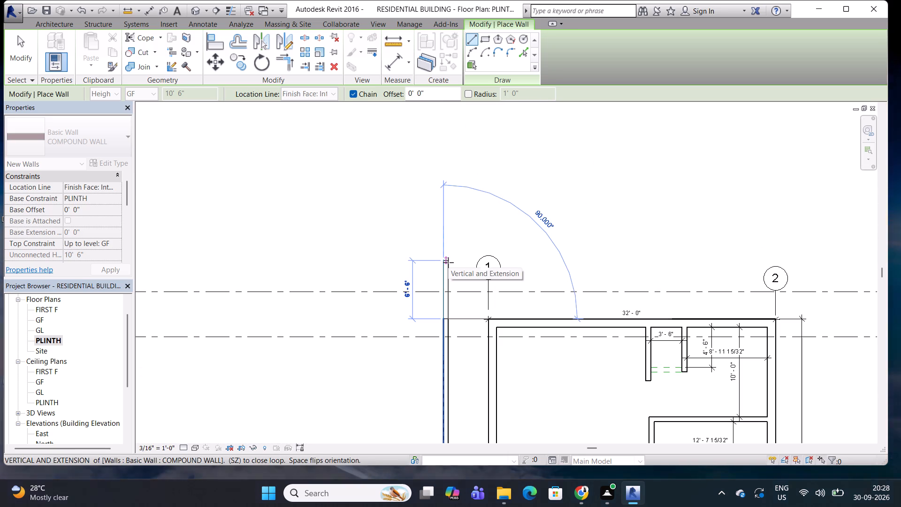
click(448, 262)
Draw the far COMPOUND WALL side from the new corner straight across to grid 2.
middle_drag(700, 274, 534, 206)
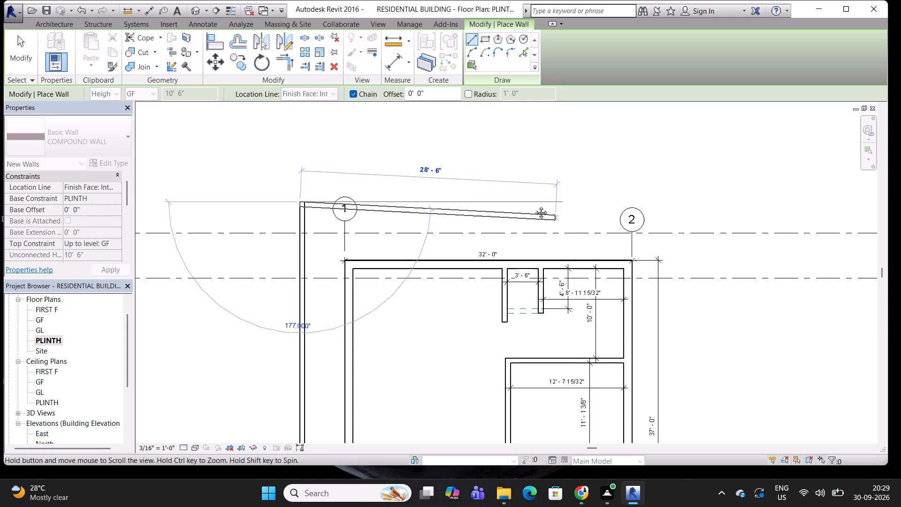
middle_drag(534, 206, 527, 202)
click(608, 191)
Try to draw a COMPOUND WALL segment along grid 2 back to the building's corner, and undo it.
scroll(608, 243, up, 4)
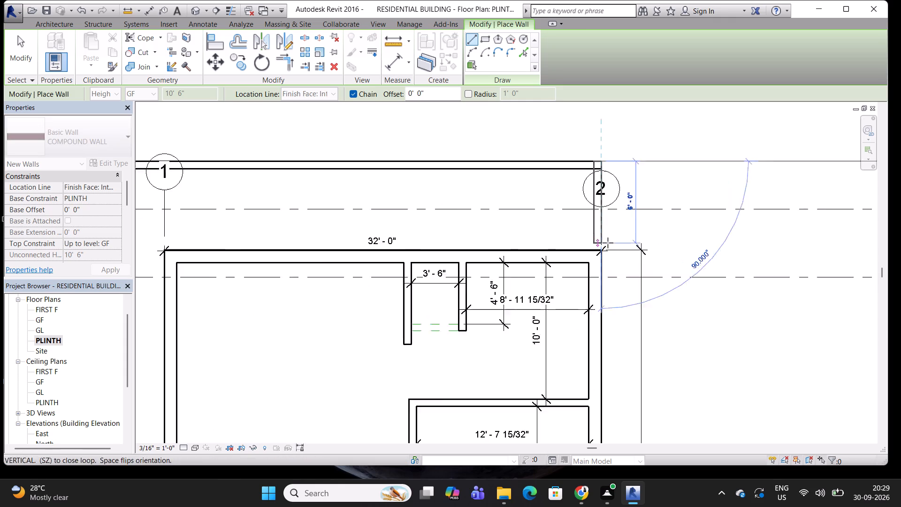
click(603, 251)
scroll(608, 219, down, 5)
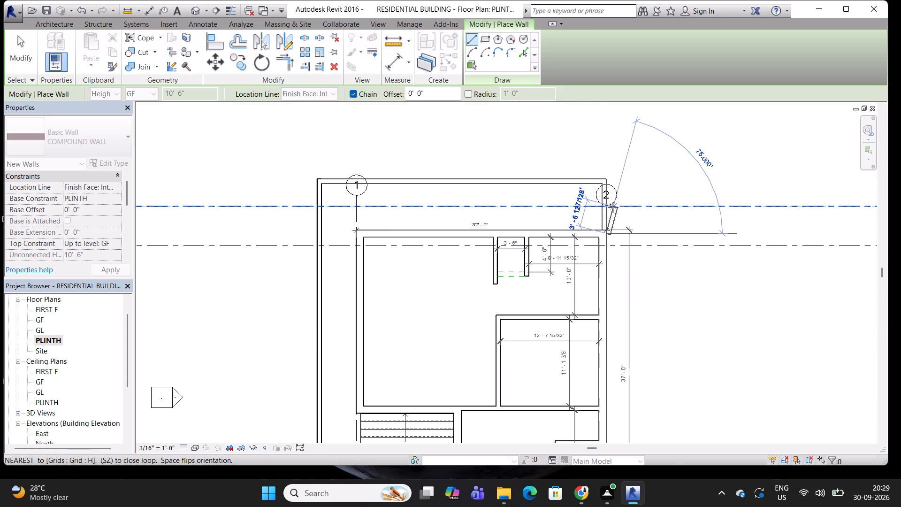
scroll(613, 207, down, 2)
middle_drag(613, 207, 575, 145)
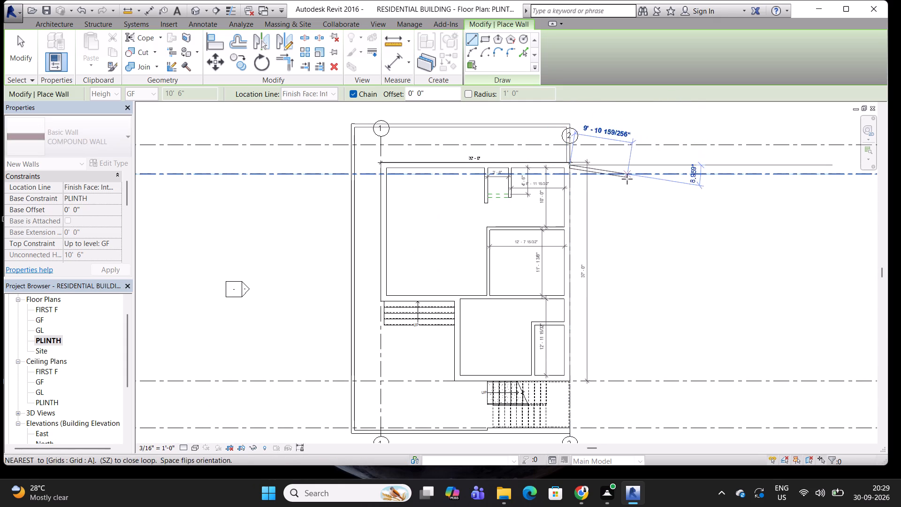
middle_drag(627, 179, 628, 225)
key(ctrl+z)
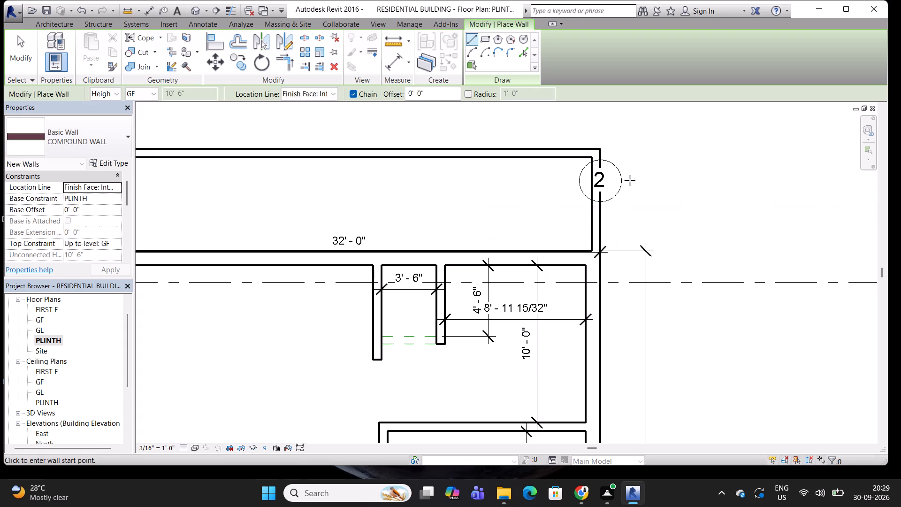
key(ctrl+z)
Draw a COMPOUND WALL segment 5' beyond grid 2, flipped to line up with the far compound wall.
click(602, 148)
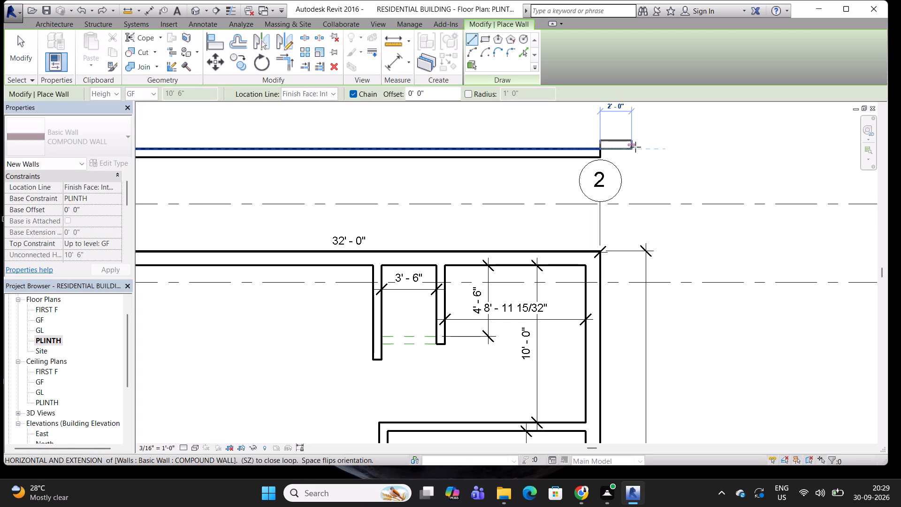
key(space)
click(678, 148)
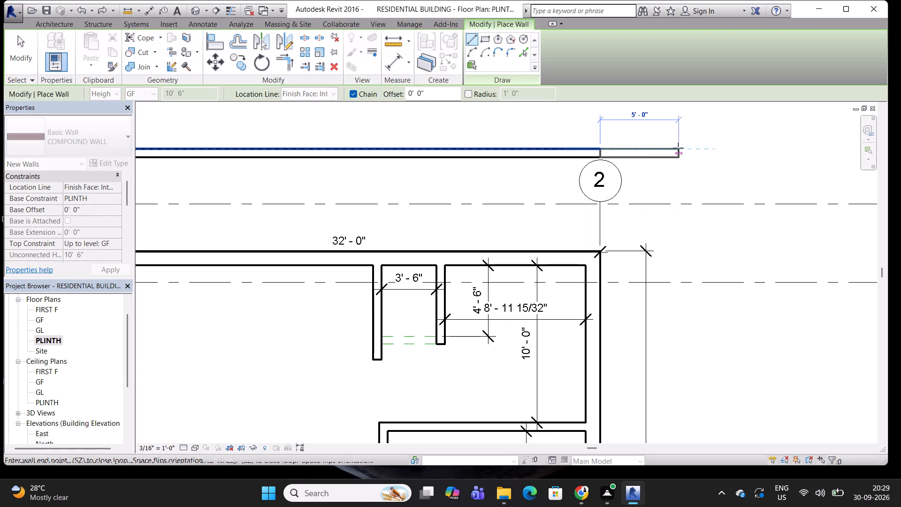
Draw COMPOUND WALL parallel to grid 2 down to the stair wall's outer line, and close it 5' back to grid 2.
scroll(691, 226, down, 4)
scroll(686, 304, down, 2)
middle_drag(691, 344, 670, 129)
scroll(677, 346, up, 3)
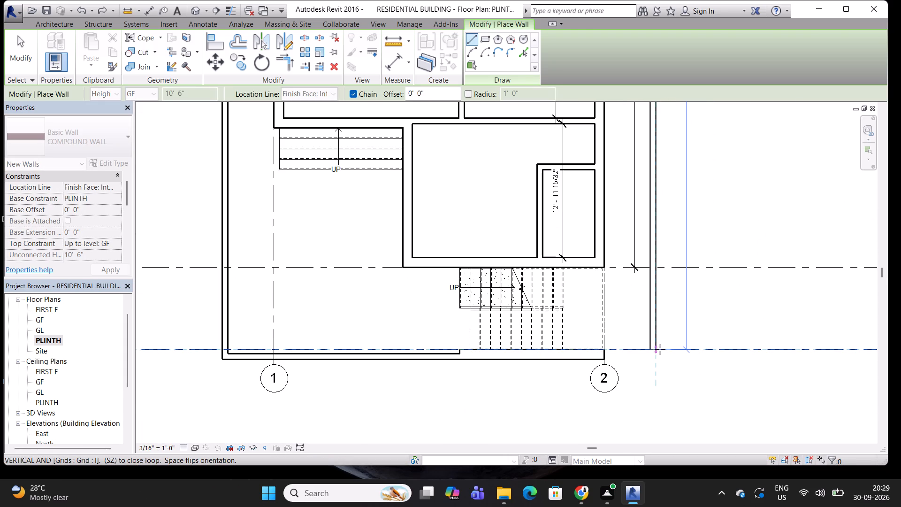
middle_drag(660, 361, 658, 315)
click(656, 315)
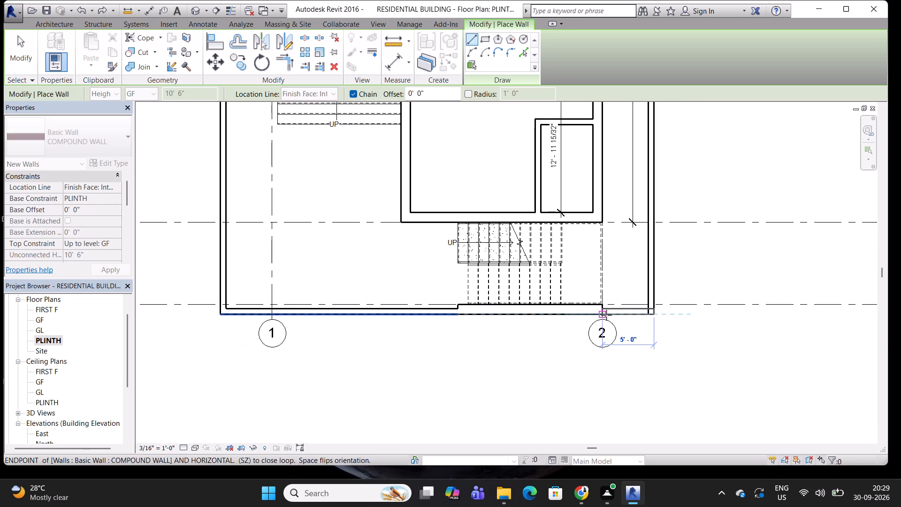
click(606, 315)
scroll(637, 259, down, 4)
middle_drag(637, 259, 626, 382)
key(Escape)
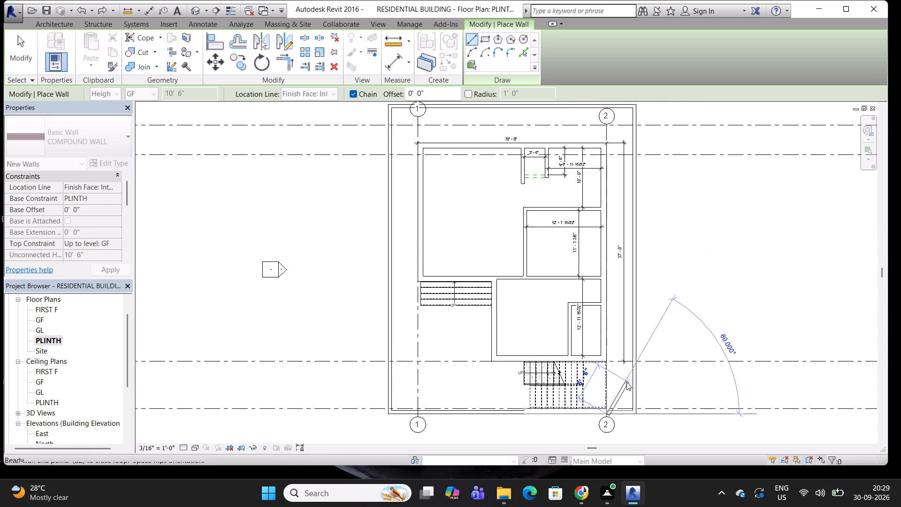
key(Escape)
Examine the compound wall enclosure around the building in the default 3D view.
scroll(634, 297, down, 3)
scroll(642, 241, down, 2)
scroll(592, 300, up, 3)
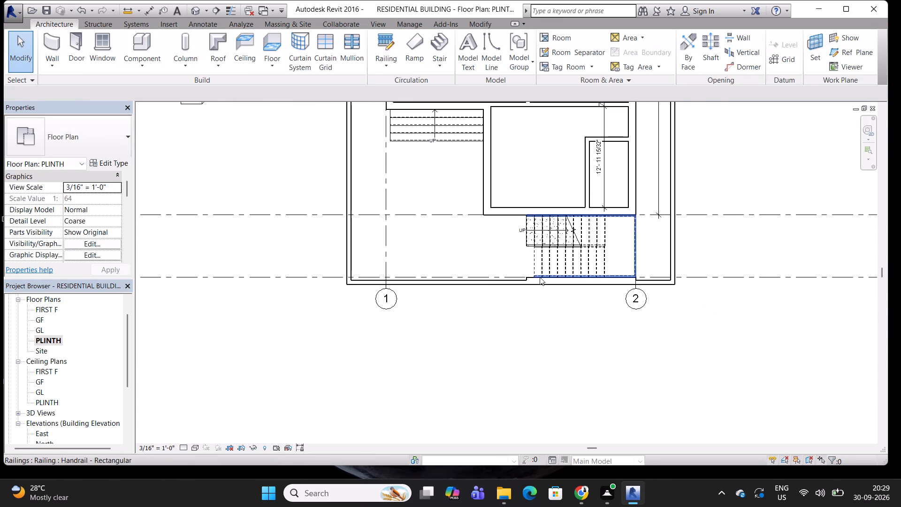
scroll(536, 277, up, 3)
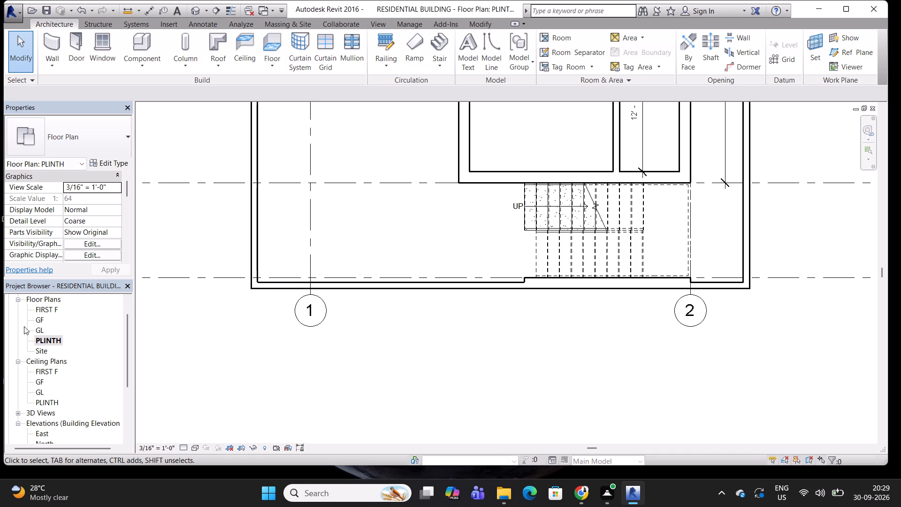
click(194, 8)
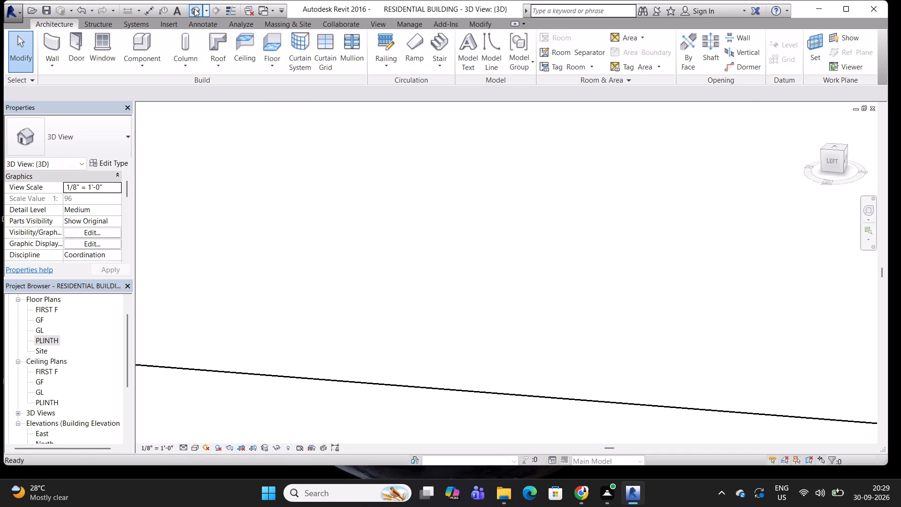
scroll(367, 214, down, 16)
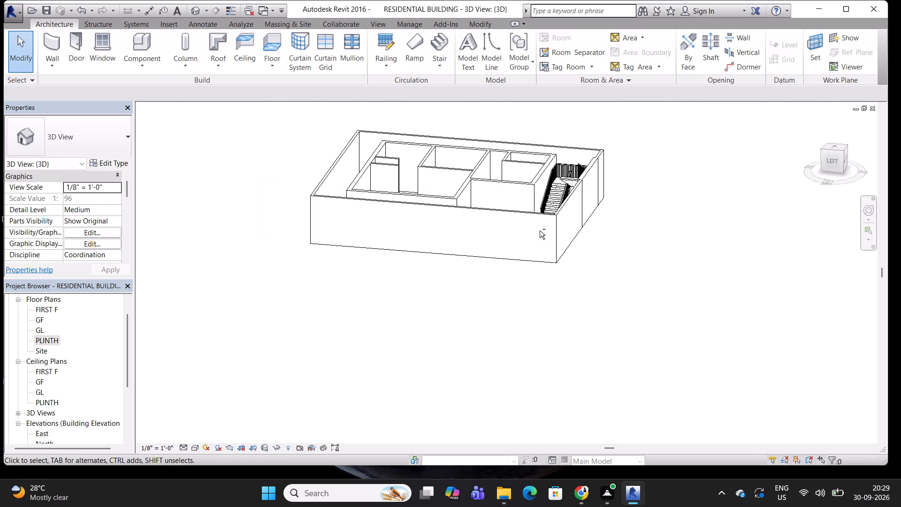
shift+middle_drag(562, 238, 478, 248)
click(463, 248)
ctrl+click(435, 238)
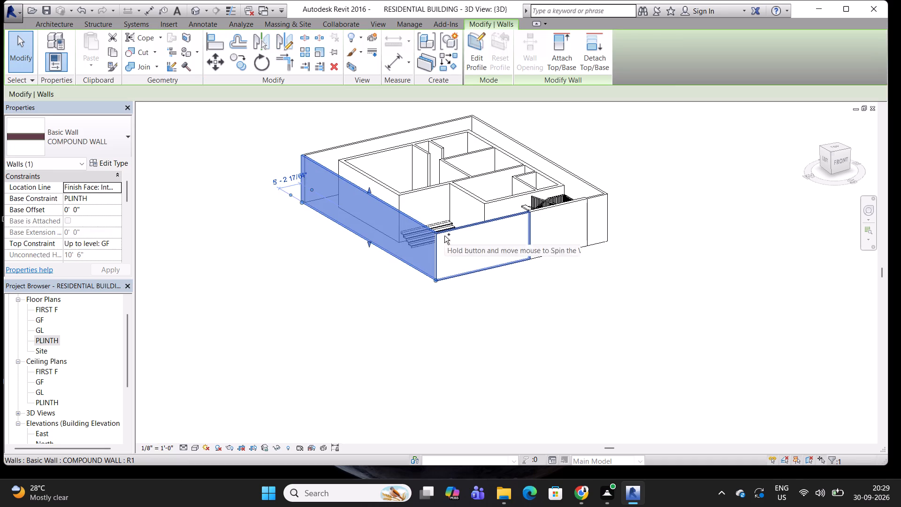
ctrl+click(444, 236)
ctrl+click(528, 162)
key(Escape)
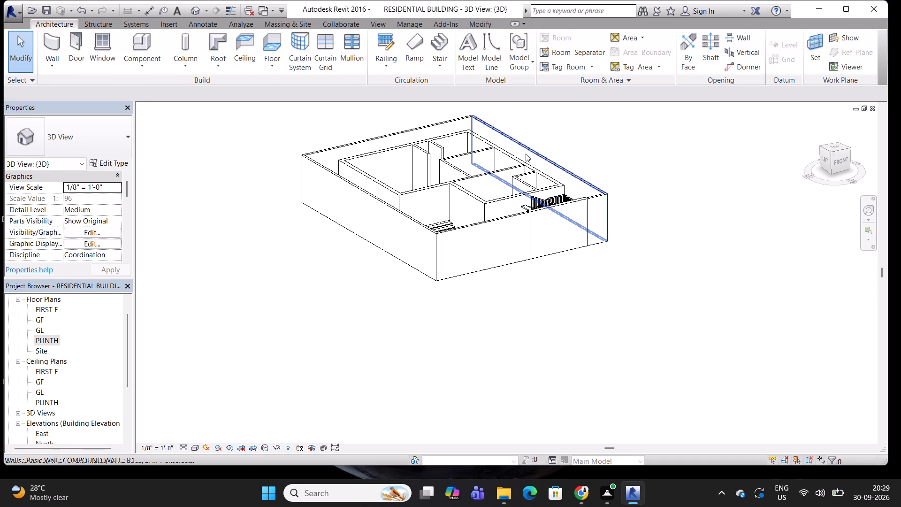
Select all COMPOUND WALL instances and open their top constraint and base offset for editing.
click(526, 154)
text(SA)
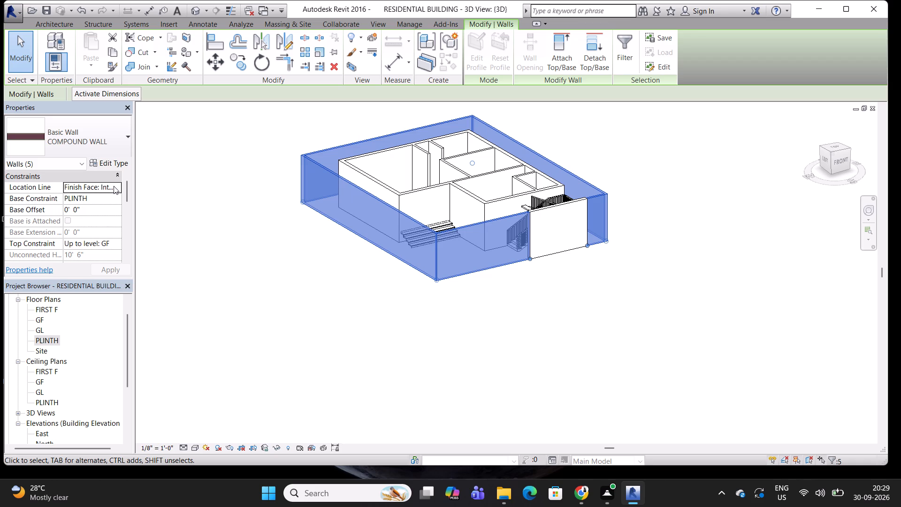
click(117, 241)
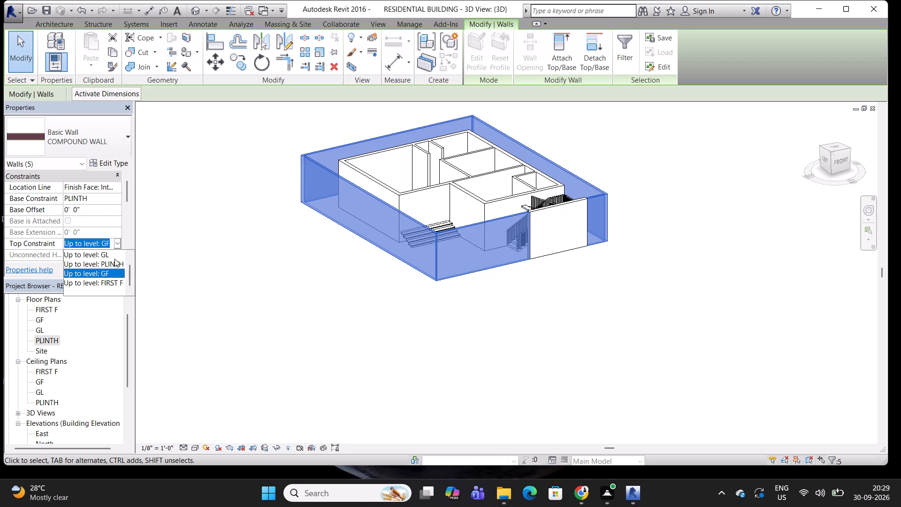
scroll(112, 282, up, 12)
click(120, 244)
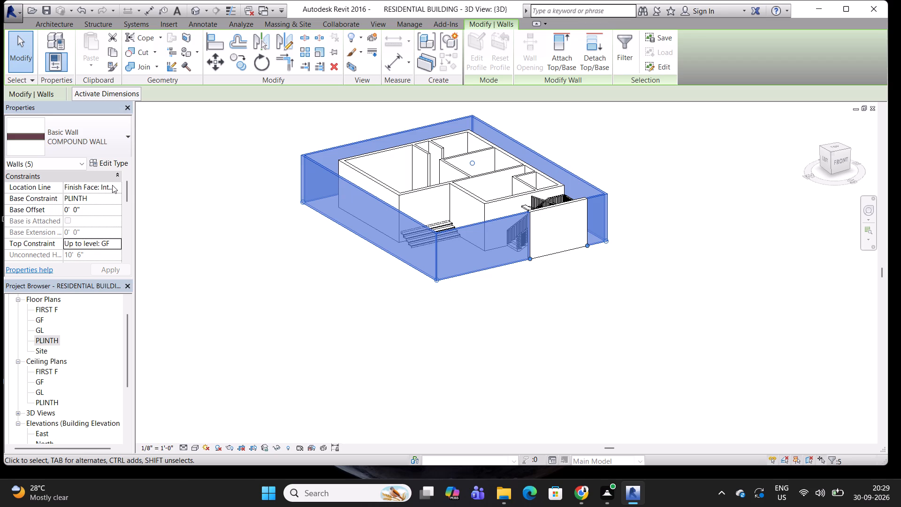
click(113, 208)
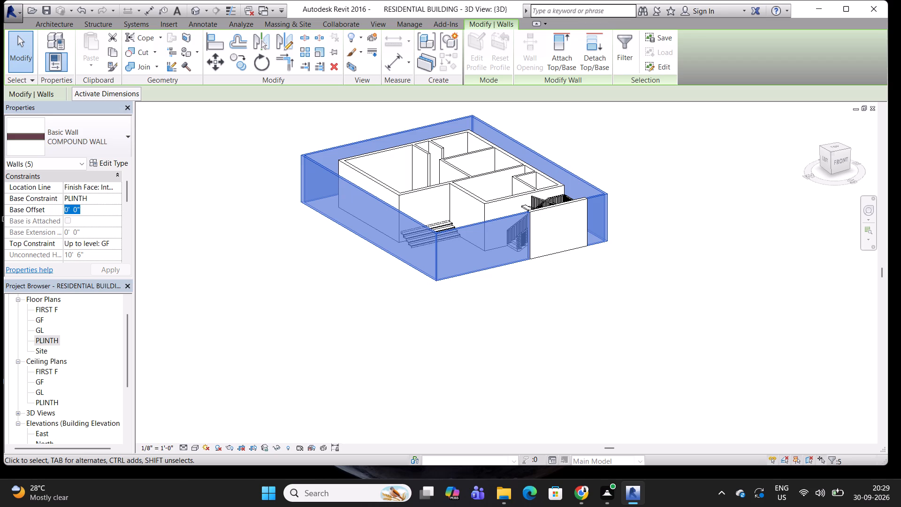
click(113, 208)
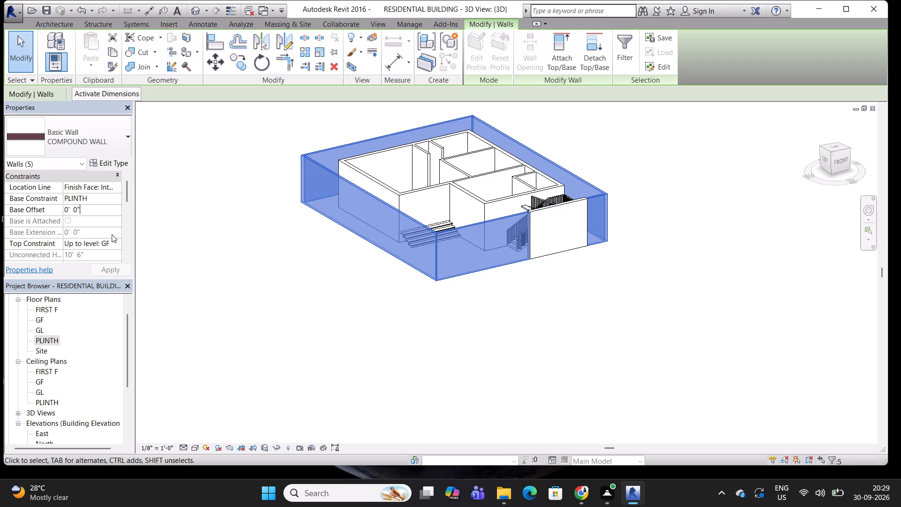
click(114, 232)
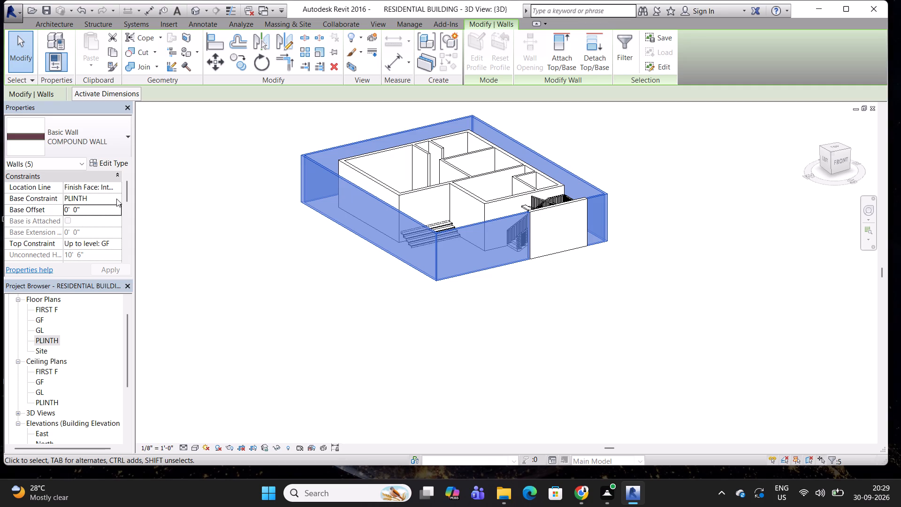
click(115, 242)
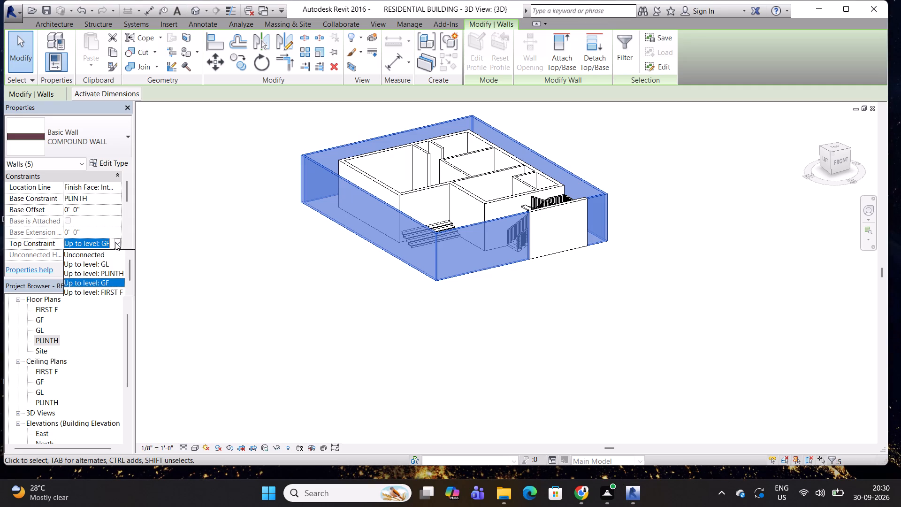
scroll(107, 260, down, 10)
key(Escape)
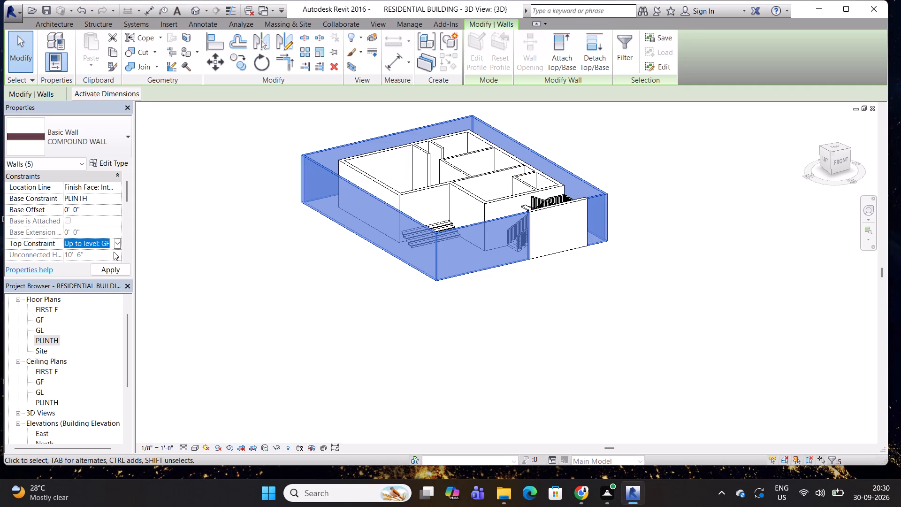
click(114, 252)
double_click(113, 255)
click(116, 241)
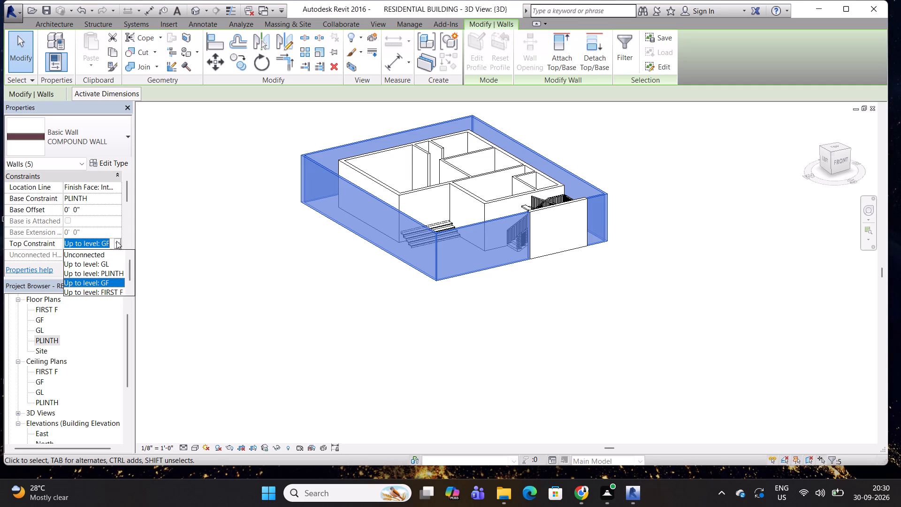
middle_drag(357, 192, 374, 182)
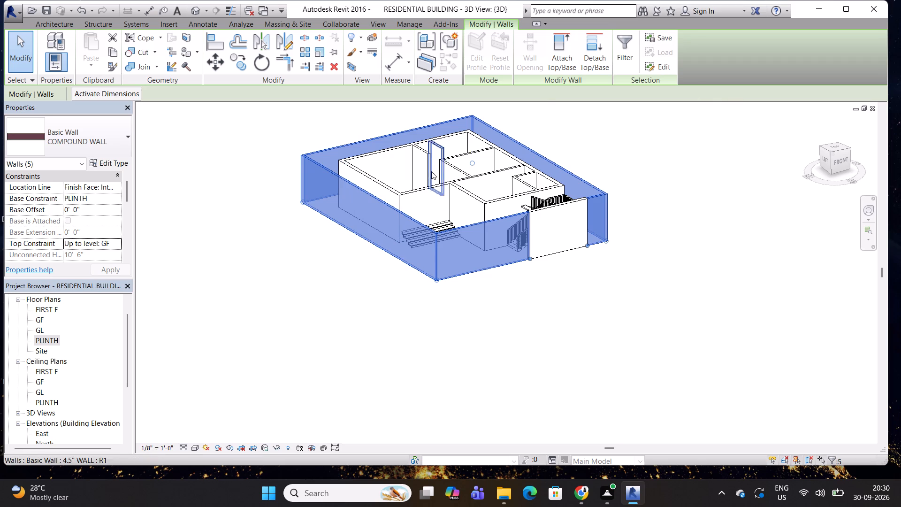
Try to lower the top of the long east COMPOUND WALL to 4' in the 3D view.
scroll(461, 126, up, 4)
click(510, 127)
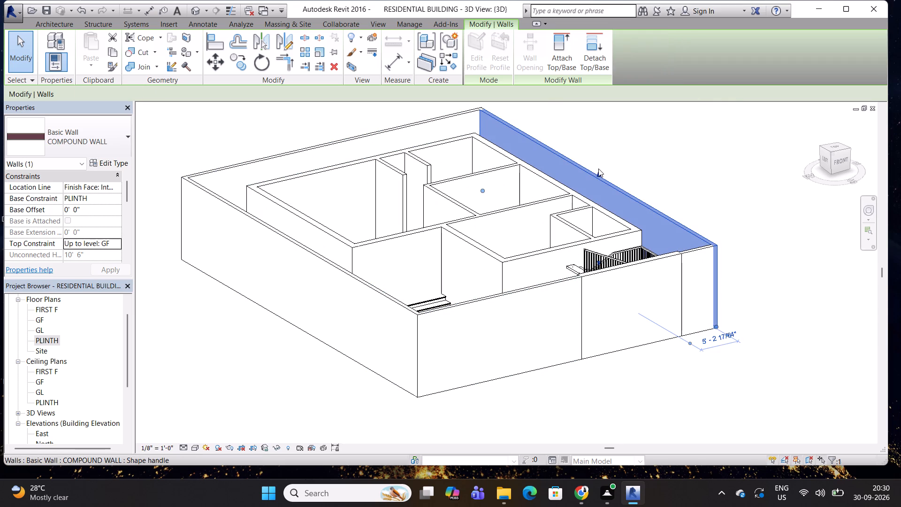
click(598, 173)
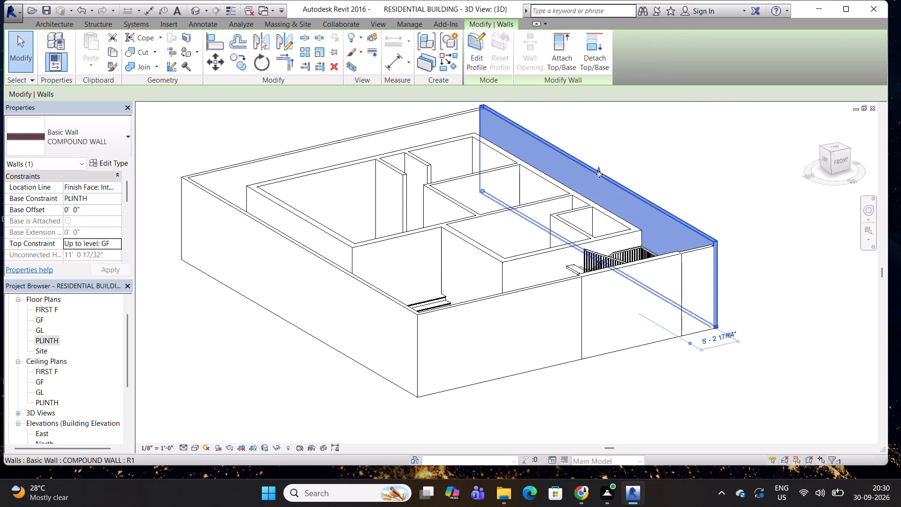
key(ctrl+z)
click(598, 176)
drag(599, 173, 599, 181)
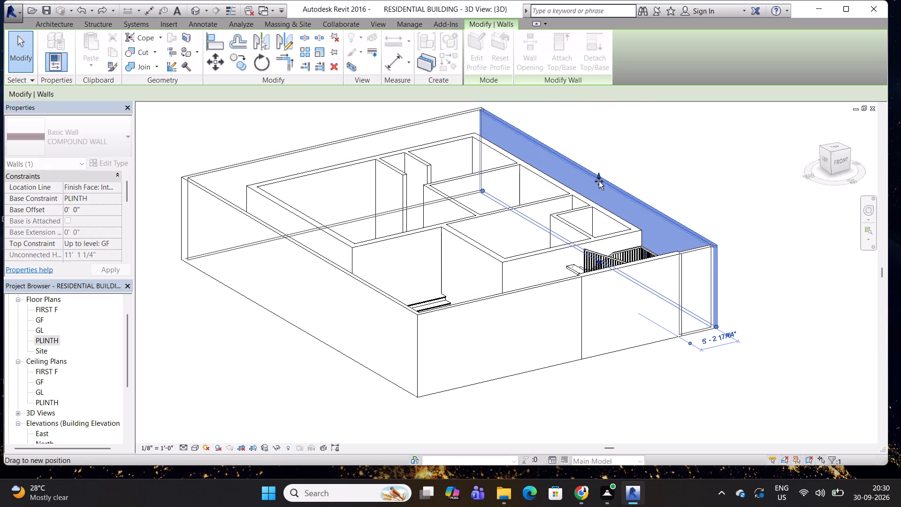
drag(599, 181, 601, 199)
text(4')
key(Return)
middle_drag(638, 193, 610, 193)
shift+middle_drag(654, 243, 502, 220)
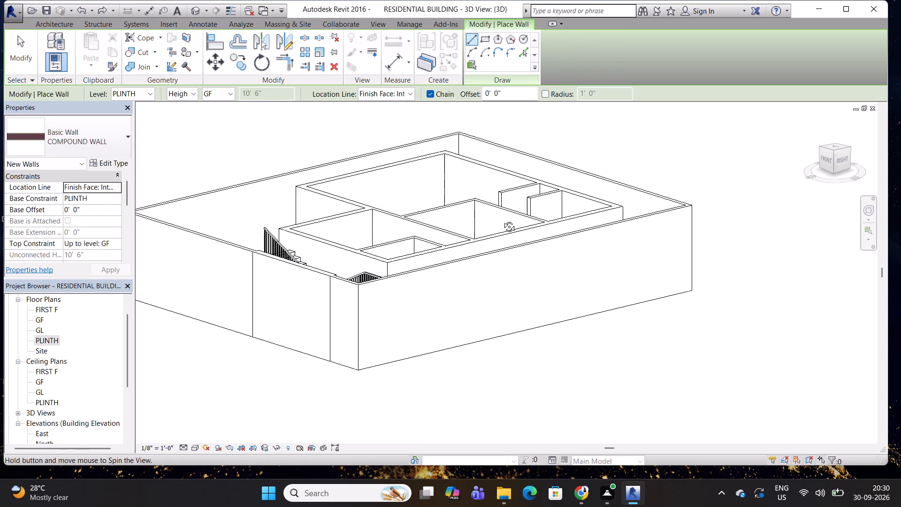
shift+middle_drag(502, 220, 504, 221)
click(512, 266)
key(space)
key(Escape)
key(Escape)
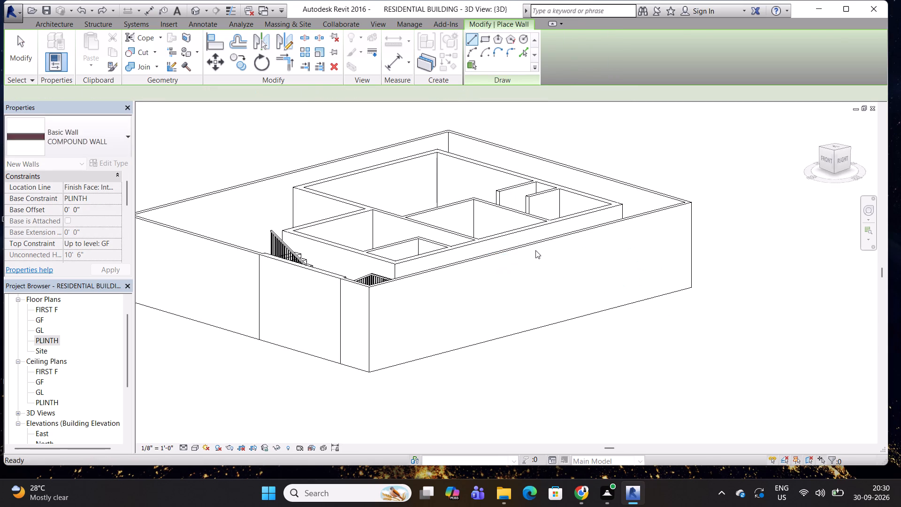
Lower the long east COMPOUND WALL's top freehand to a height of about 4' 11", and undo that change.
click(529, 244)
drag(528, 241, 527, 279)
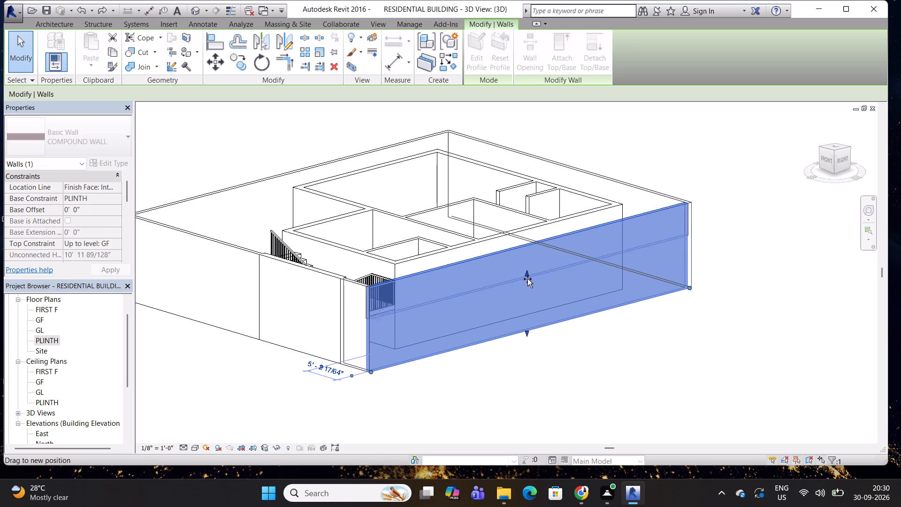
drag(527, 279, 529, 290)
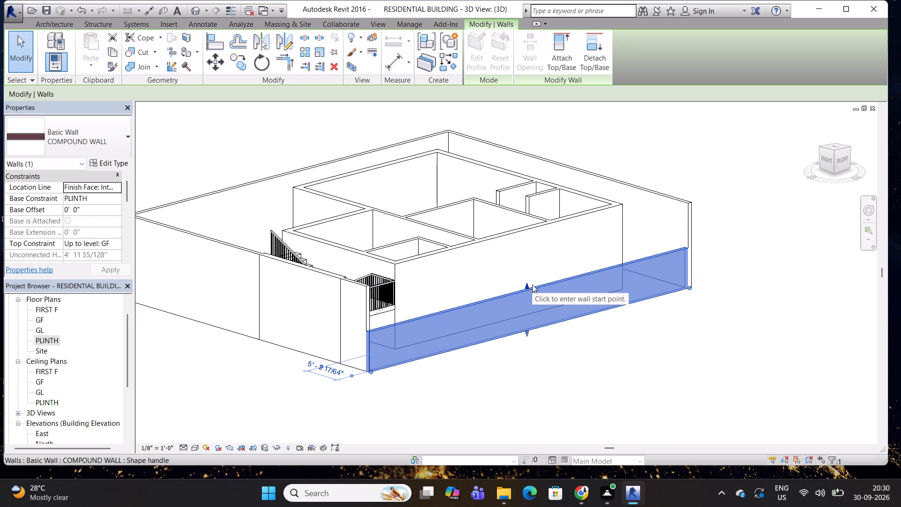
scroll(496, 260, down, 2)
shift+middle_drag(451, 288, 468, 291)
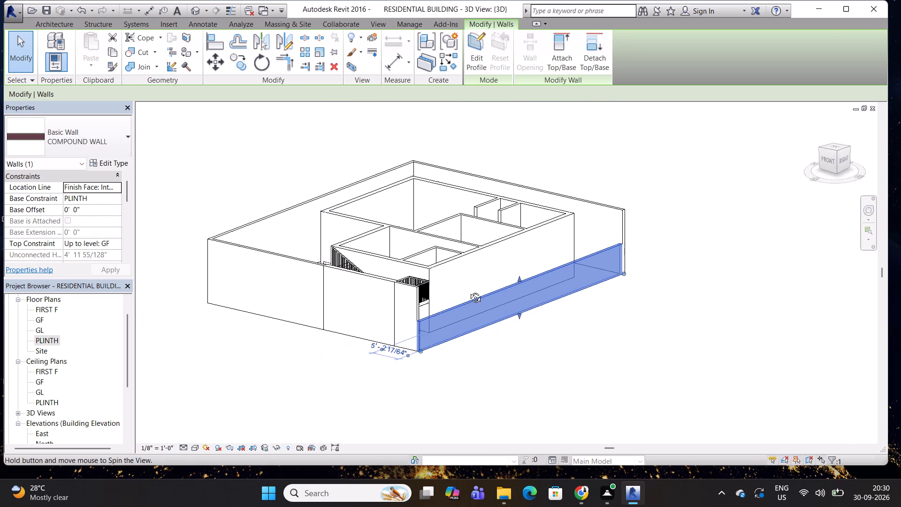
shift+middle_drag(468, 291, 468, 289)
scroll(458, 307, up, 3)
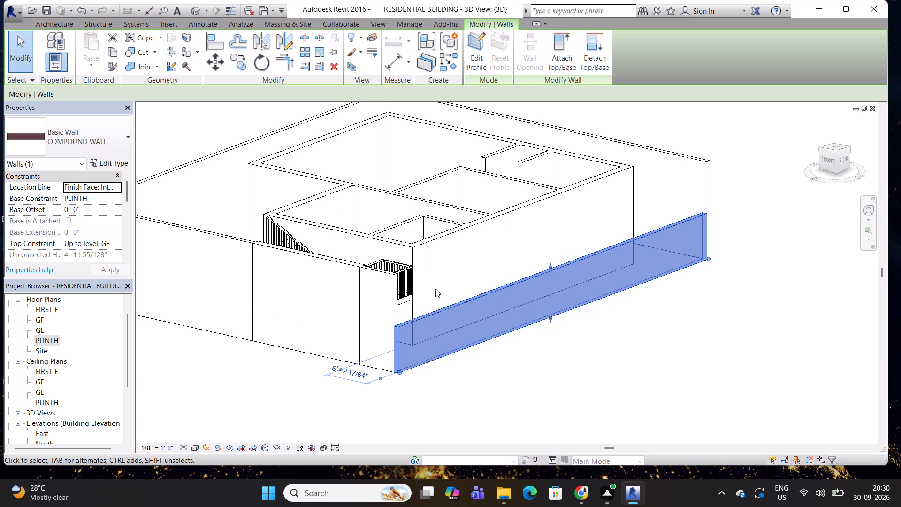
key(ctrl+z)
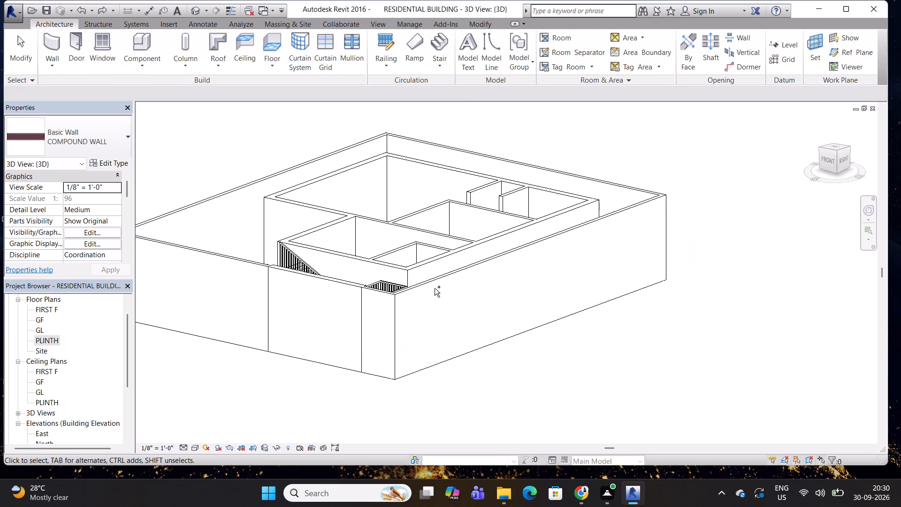
Open the East building elevation, framed on the walls and level lines.
double_click(46, 432)
scroll(300, 295, down, 4)
scroll(484, 244, down, 1)
middle_drag(484, 244, 472, 245)
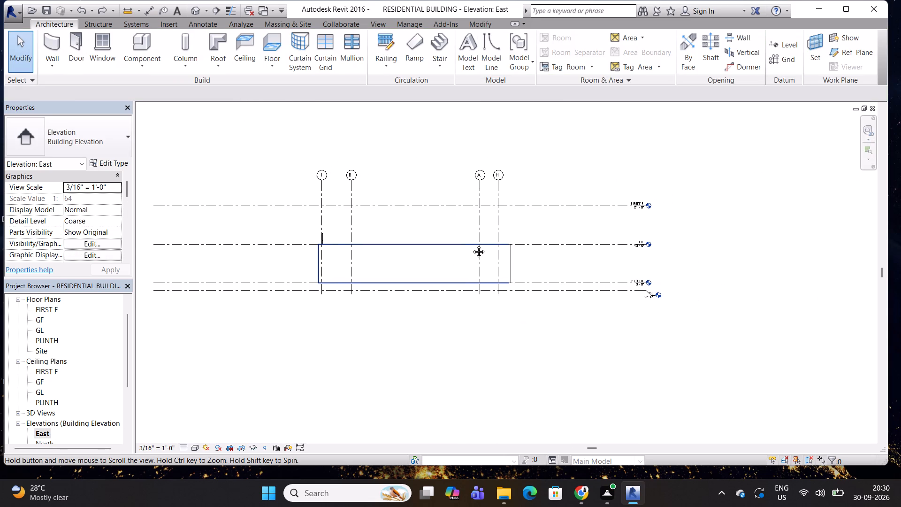
middle_drag(472, 245, 432, 221)
middle_drag(481, 228, 480, 238)
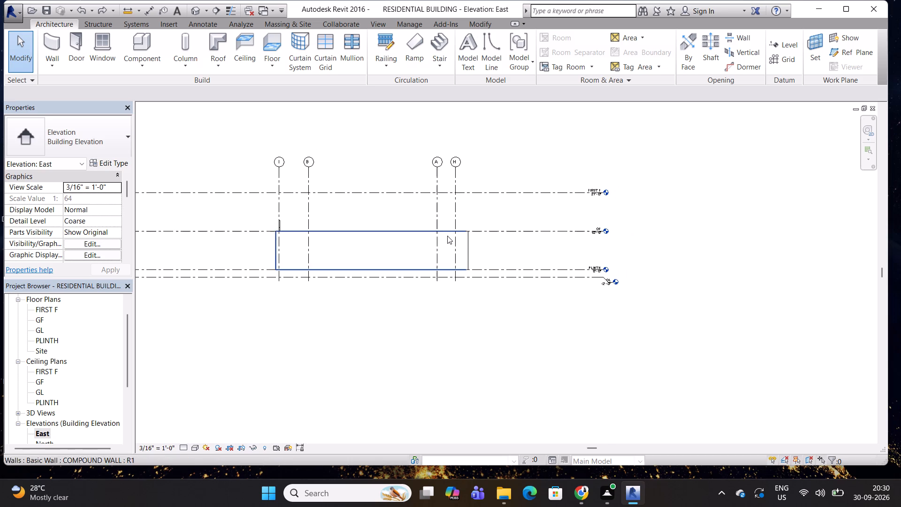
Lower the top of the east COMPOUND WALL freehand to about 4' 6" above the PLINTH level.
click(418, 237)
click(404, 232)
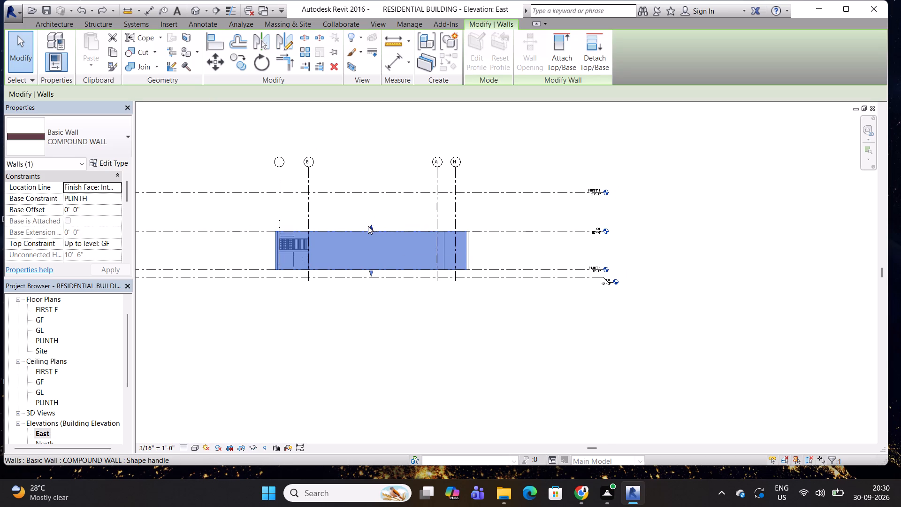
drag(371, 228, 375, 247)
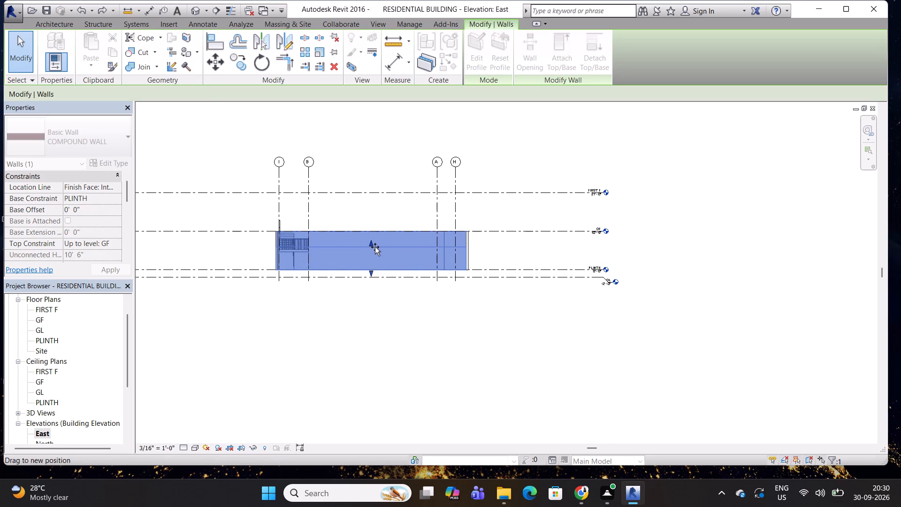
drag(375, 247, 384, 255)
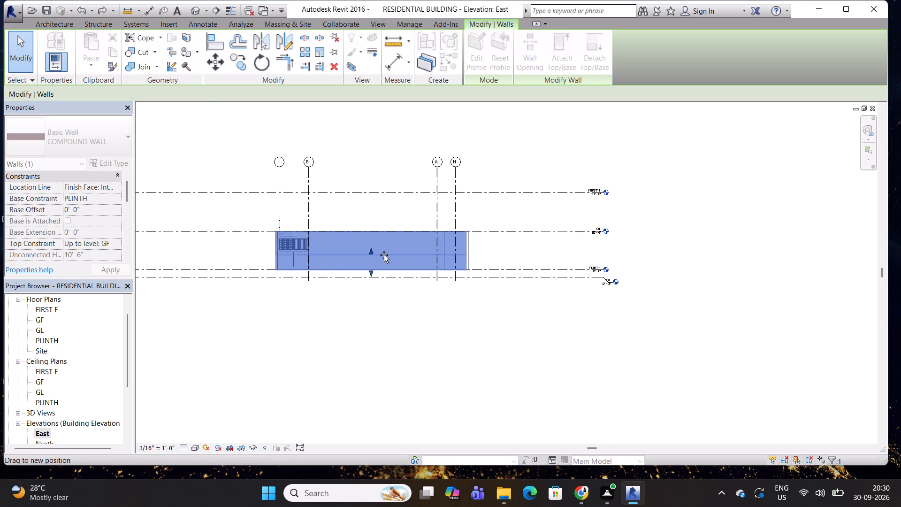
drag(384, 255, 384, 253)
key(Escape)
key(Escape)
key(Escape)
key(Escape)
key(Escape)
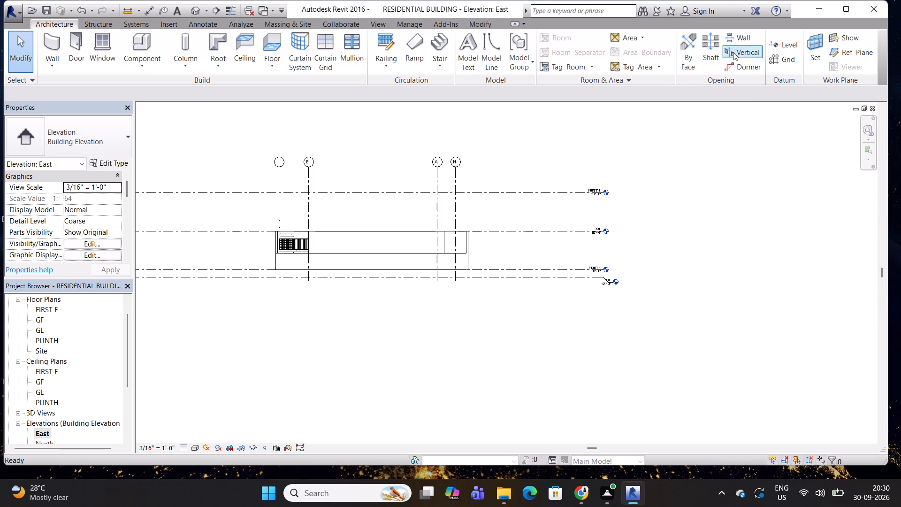
Add a new level 7' above PLINTH by picking the PLINTH level line with a 7' offset.
click(786, 44)
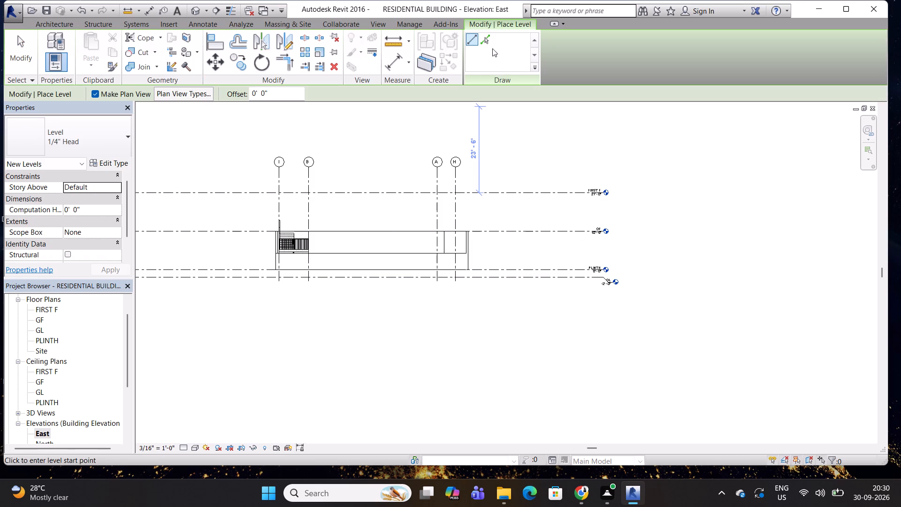
click(486, 38)
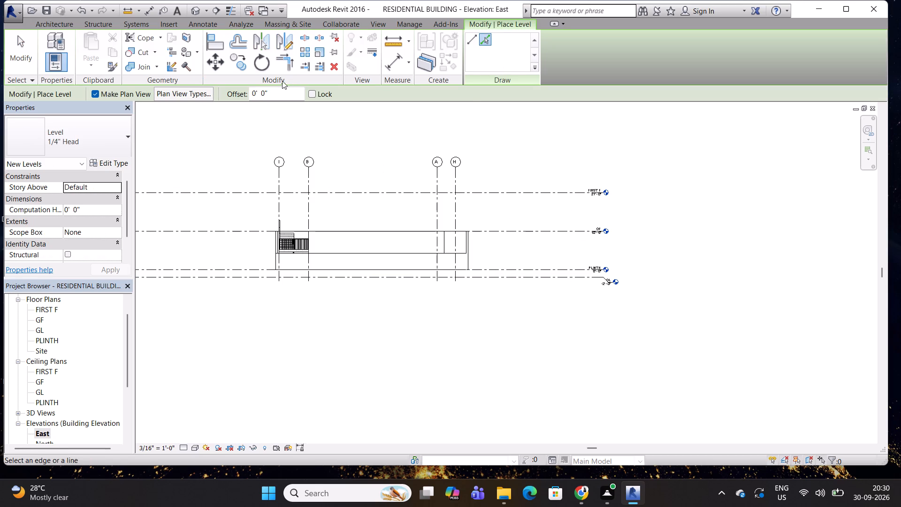
drag(277, 92, 220, 102)
key(7)
key(apostrophe)
key(Return)
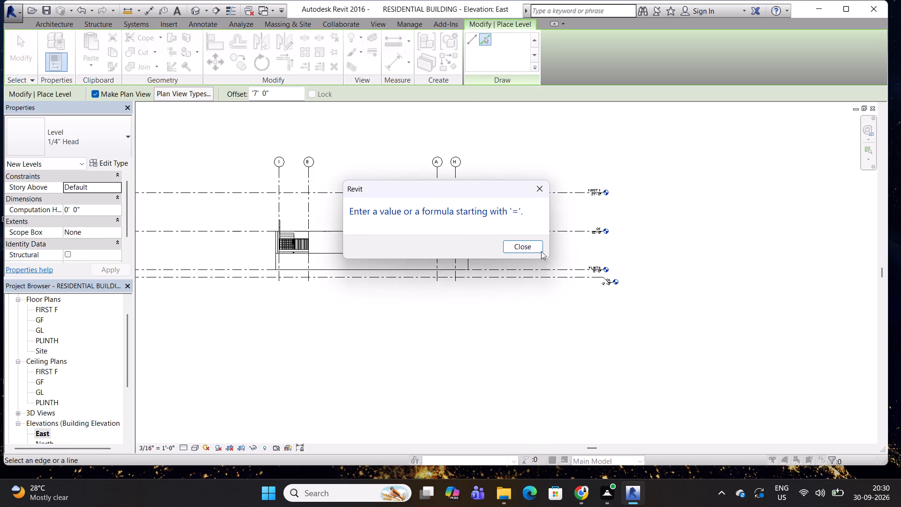
key(Escape)
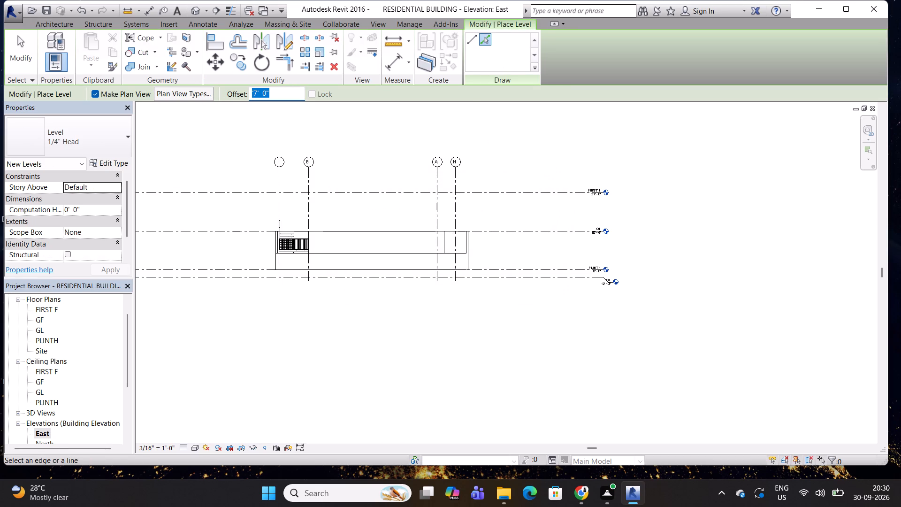
text(7')
key(Return)
click(522, 267)
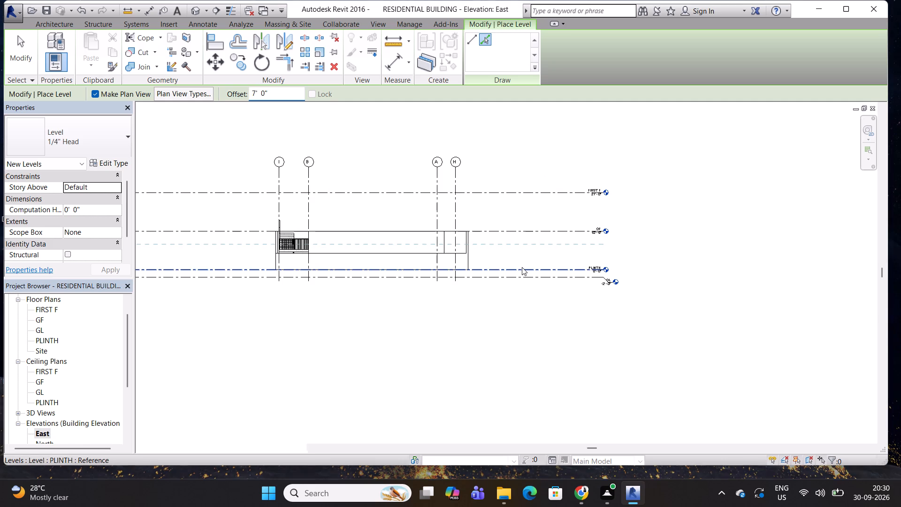
key(Escape)
key(Escape)
key(Escape)
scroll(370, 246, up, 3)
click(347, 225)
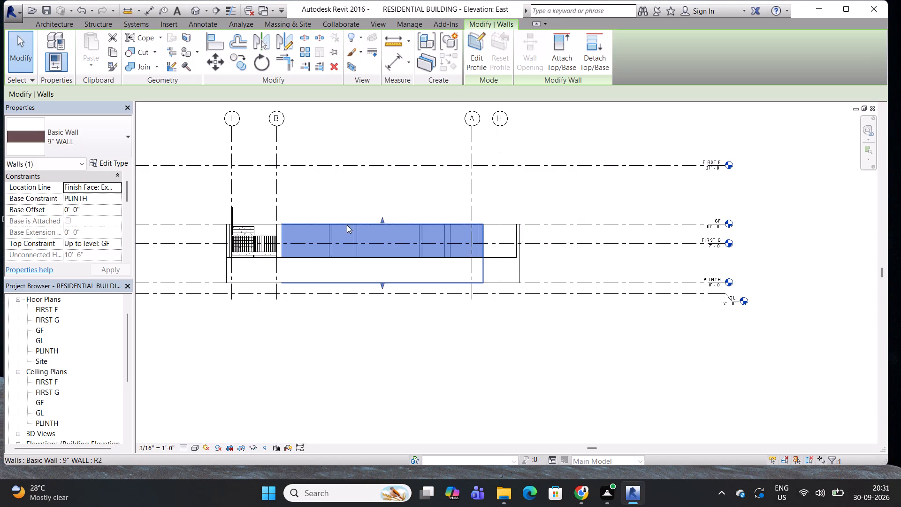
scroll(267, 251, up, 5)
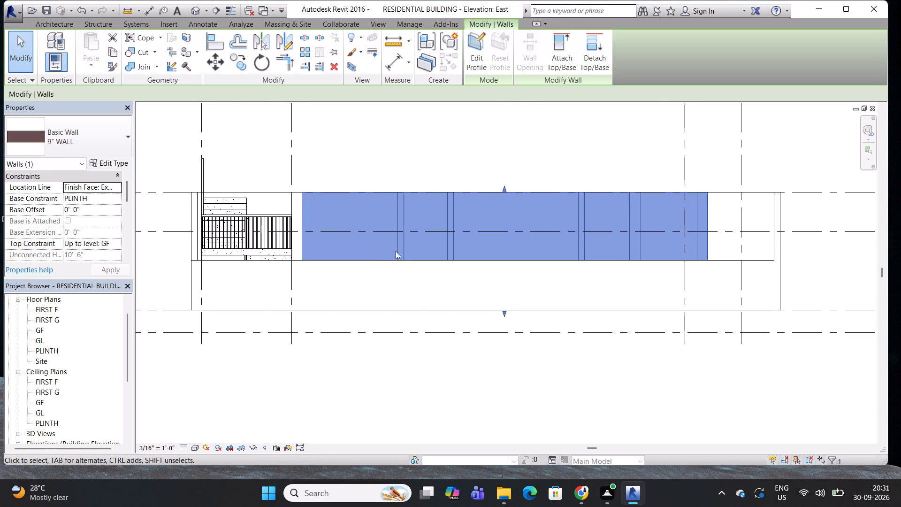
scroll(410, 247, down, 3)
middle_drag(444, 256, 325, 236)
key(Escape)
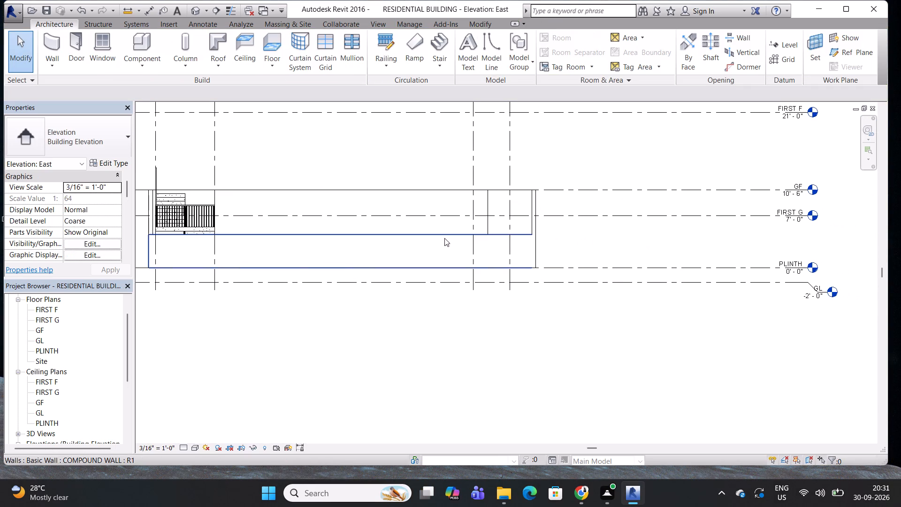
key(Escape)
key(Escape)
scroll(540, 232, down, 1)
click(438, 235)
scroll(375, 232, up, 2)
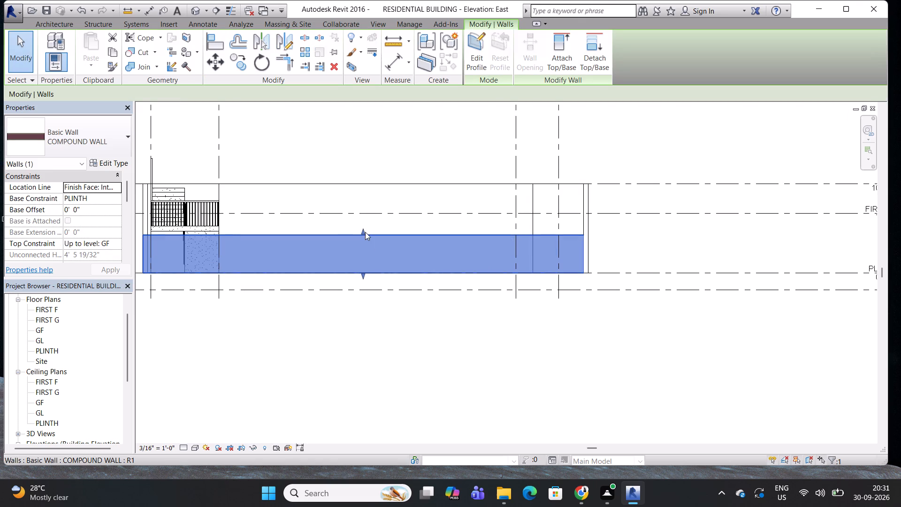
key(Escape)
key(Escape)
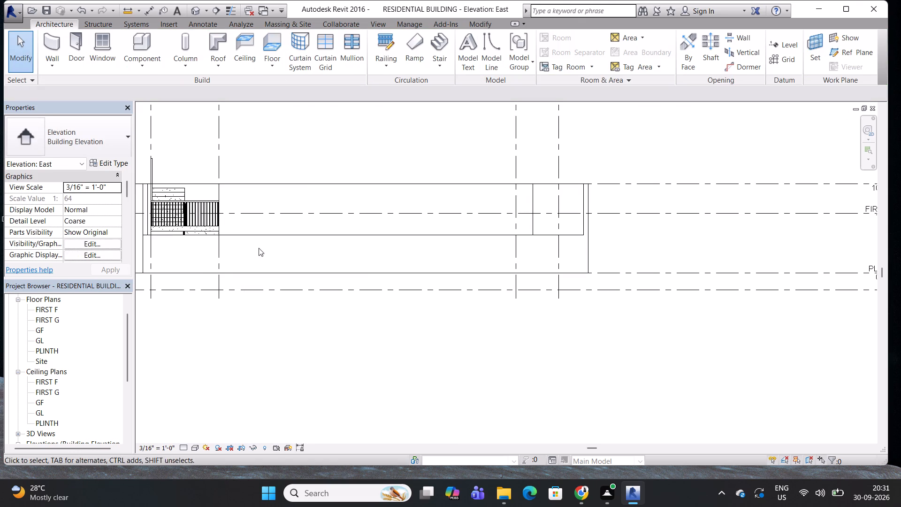
Select all COMPOUND WALL instances and set their top constraint to Up to level: FIRST G.
scroll(263, 248, down, 1)
middle_drag(271, 246, 303, 246)
click(268, 241)
text(SA)
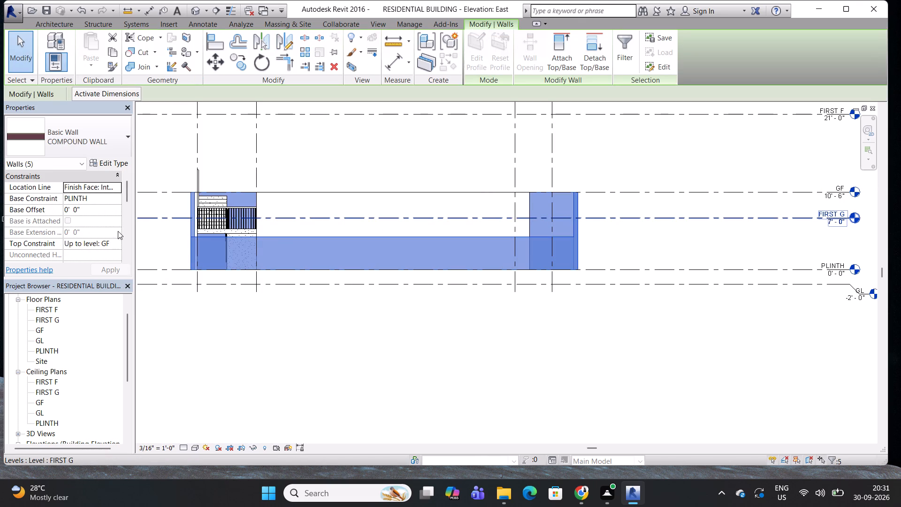
click(115, 243)
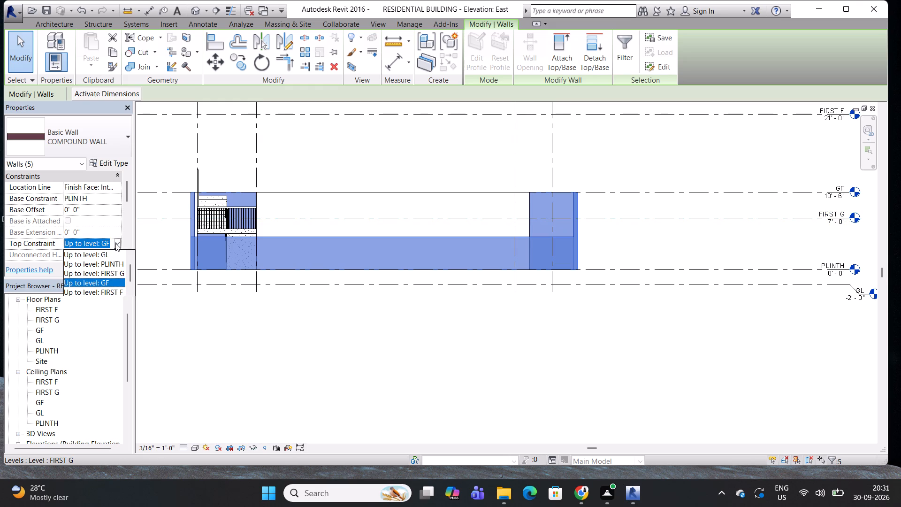
scroll(104, 267, down, 1)
click(109, 263)
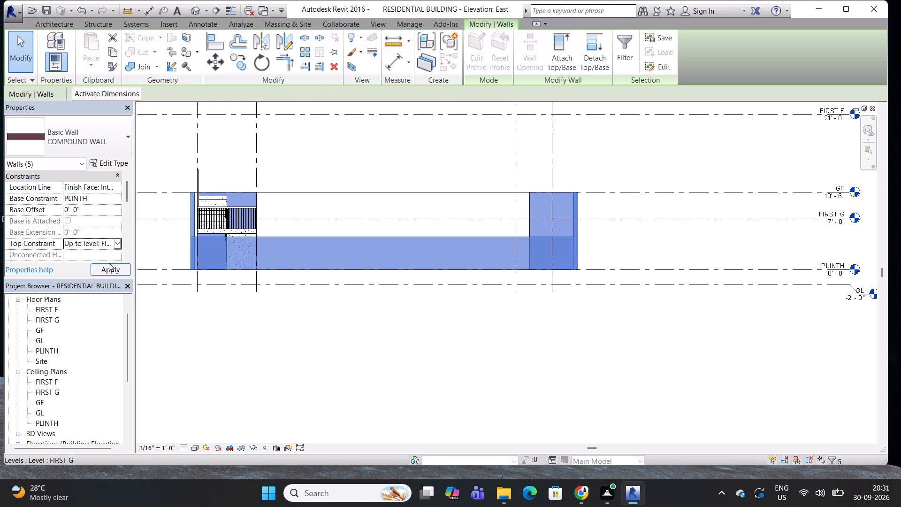
scroll(348, 250, down, 1)
middle_click(346, 246)
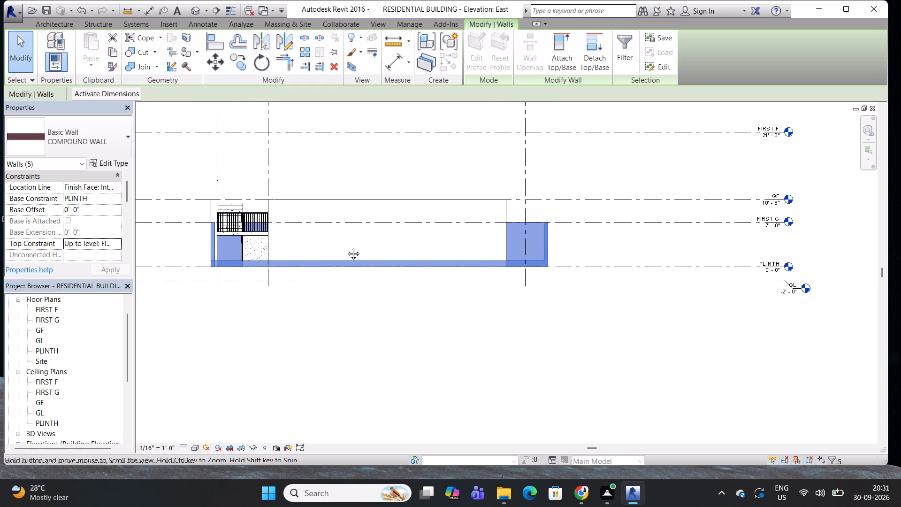
key(Escape)
key(Escape)
Raise the top of the low east COMPOUND WALL to align with the FIRST G level at 7'-0".
click(393, 263)
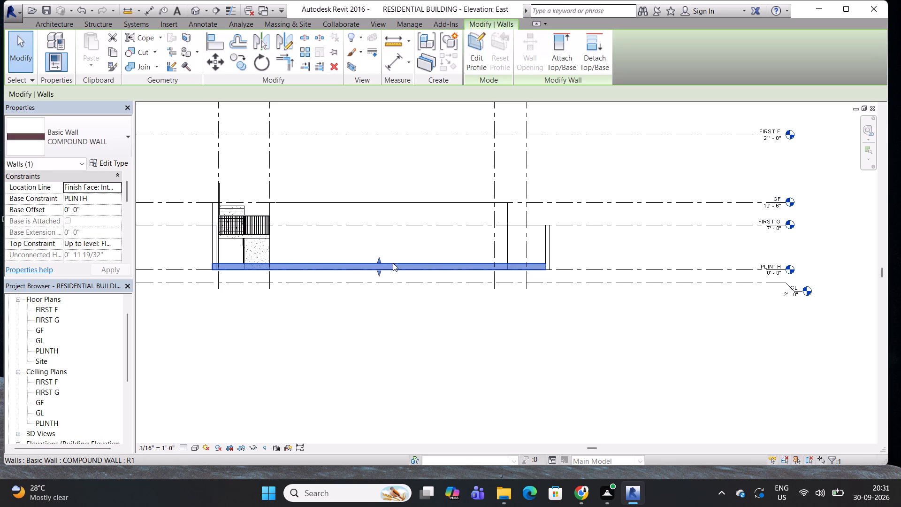
drag(378, 260, 374, 226)
key(Escape)
key(Escape)
key(Escape)
key(Escape)
key(Escape)
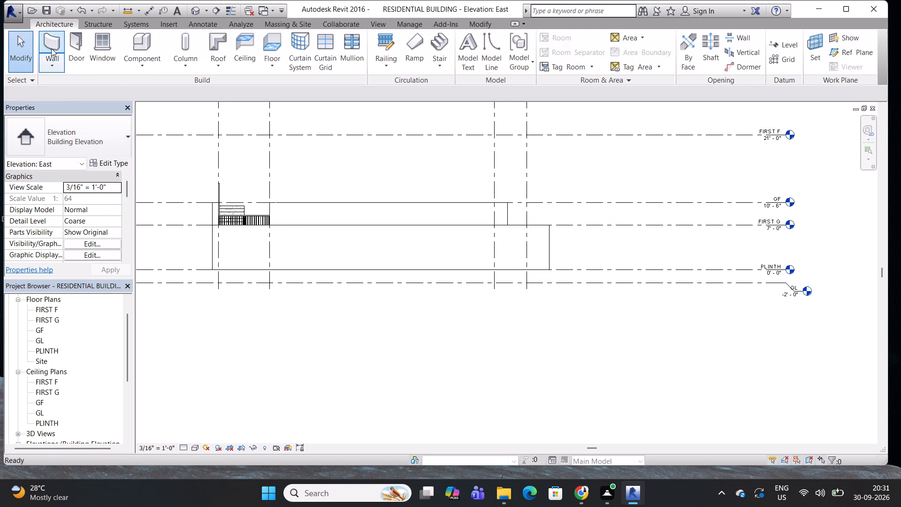
Examine the compound wall heights around the building and staircase in the default 3D view.
click(193, 11)
scroll(345, 211, down, 3)
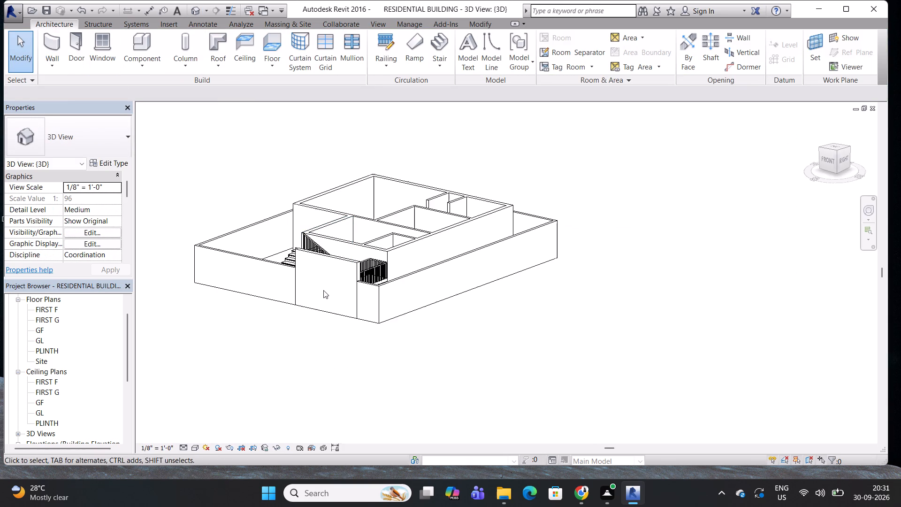
shift+middle_drag(311, 292, 424, 342)
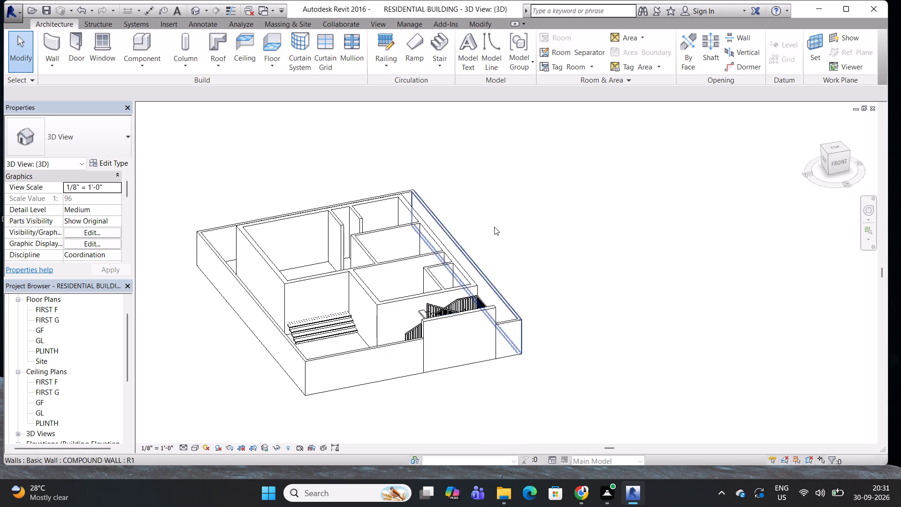
click(496, 224)
key(Escape)
key(Escape)
click(44, 325)
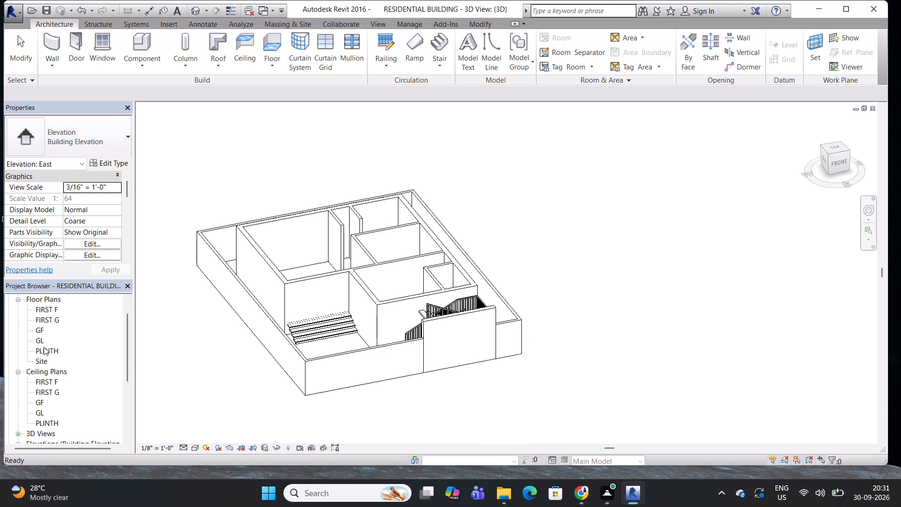
Open the PLINTH floor plan and bring the run of the entrance STEPS stair into sketch editing.
double_click(44, 347)
scroll(416, 260, down, 5)
middle_drag(443, 178, 405, 294)
middle_drag(391, 215, 374, 271)
scroll(341, 299, up, 13)
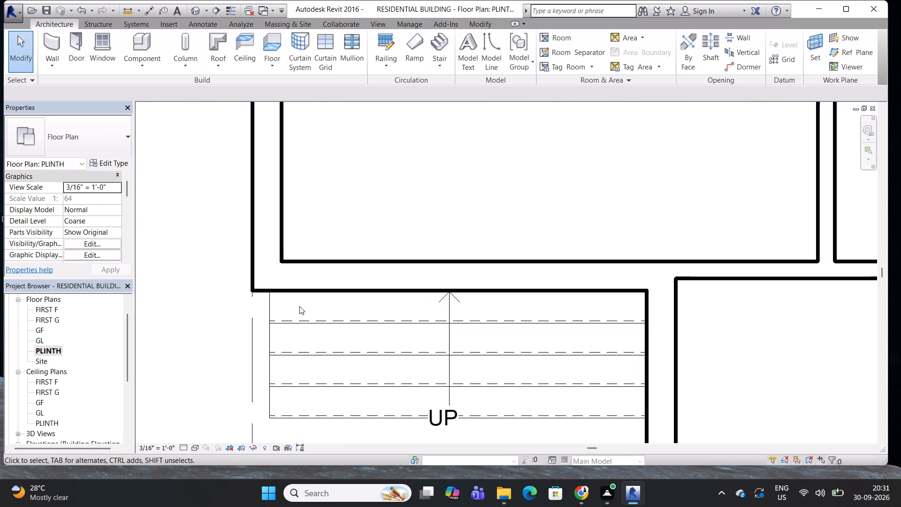
middle_drag(299, 306, 381, 207)
click(345, 214)
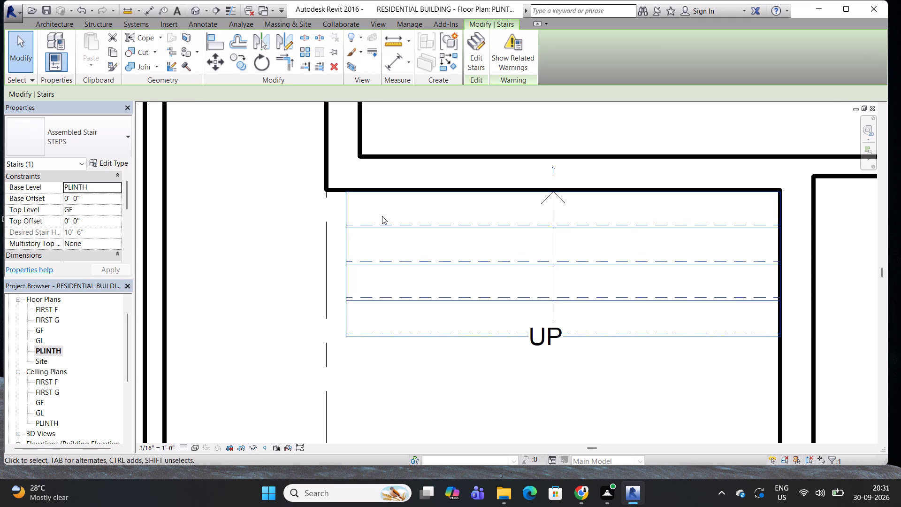
scroll(382, 216, down, 2)
middle_drag(382, 216, 386, 218)
double_click(361, 209)
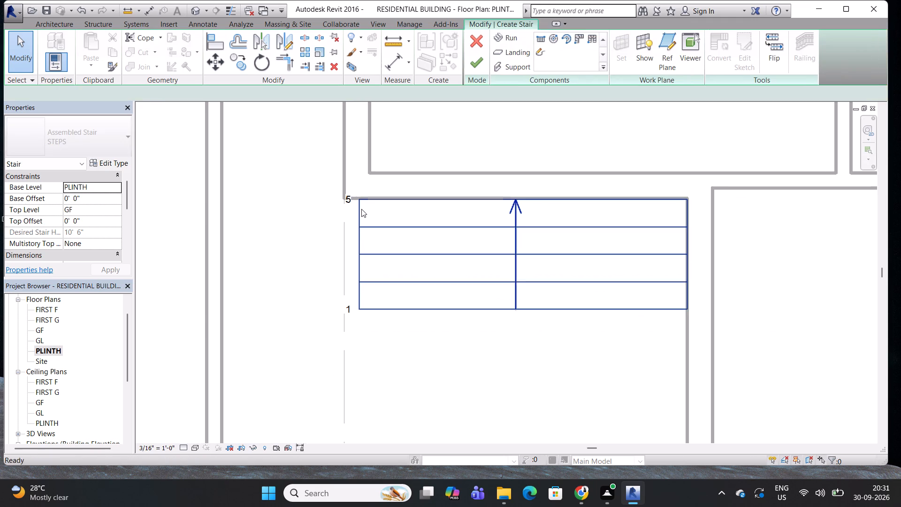
click(744, 46)
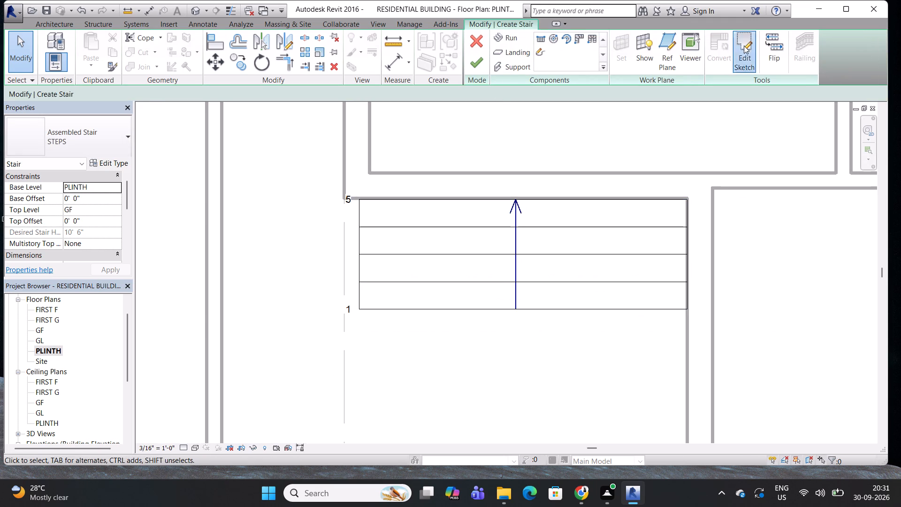
scroll(356, 227, up, 4)
click(366, 193)
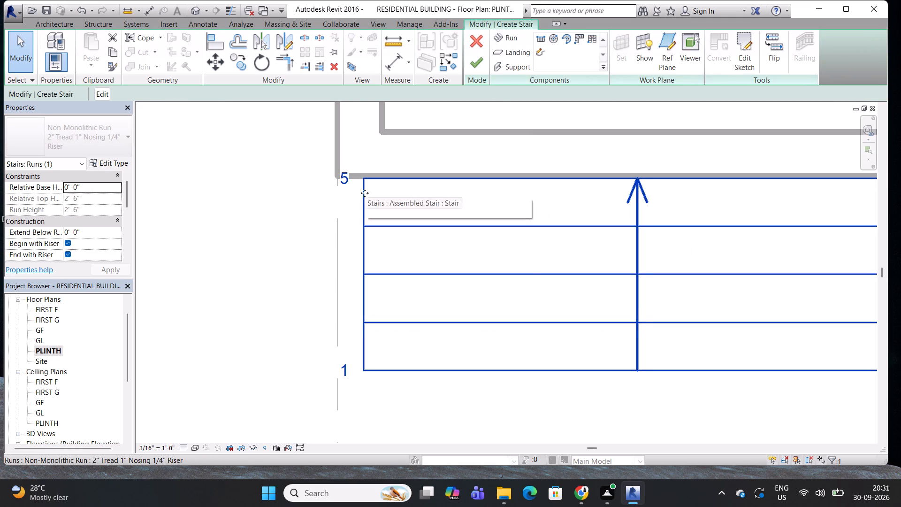
click(741, 42)
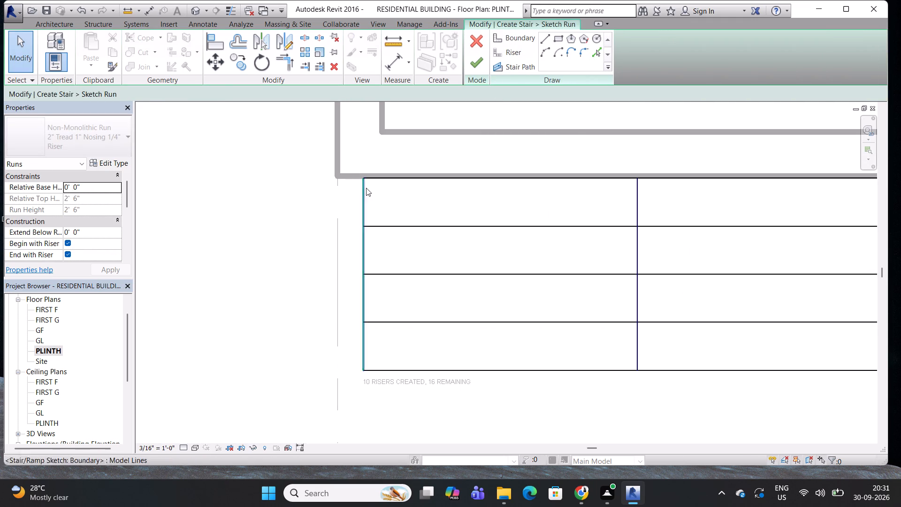
Move the run's grid 1 side boundary line to the outer corner of the building wall and finish the stair edit.
click(365, 188)
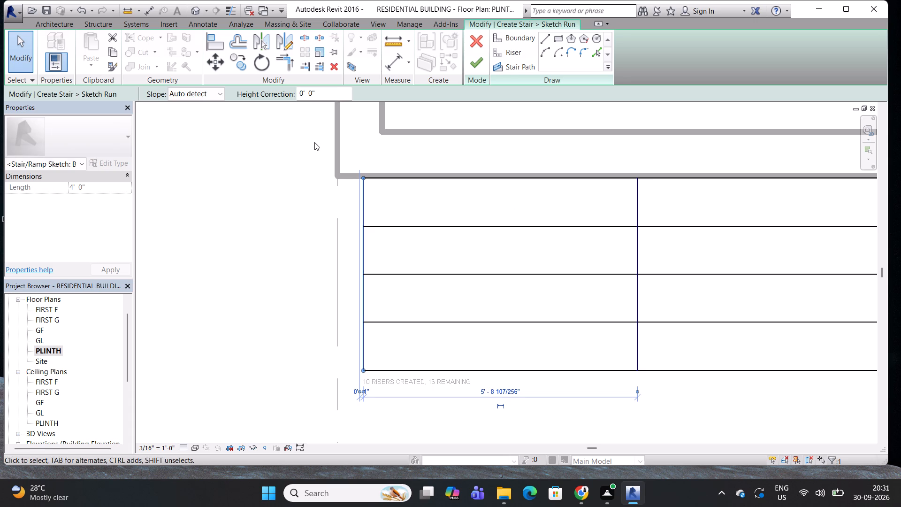
text(MV)
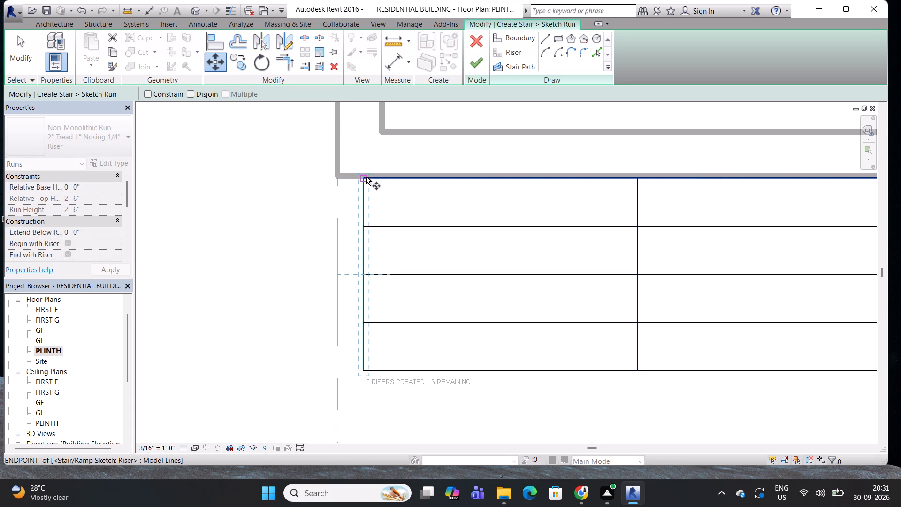
click(366, 177)
click(342, 177)
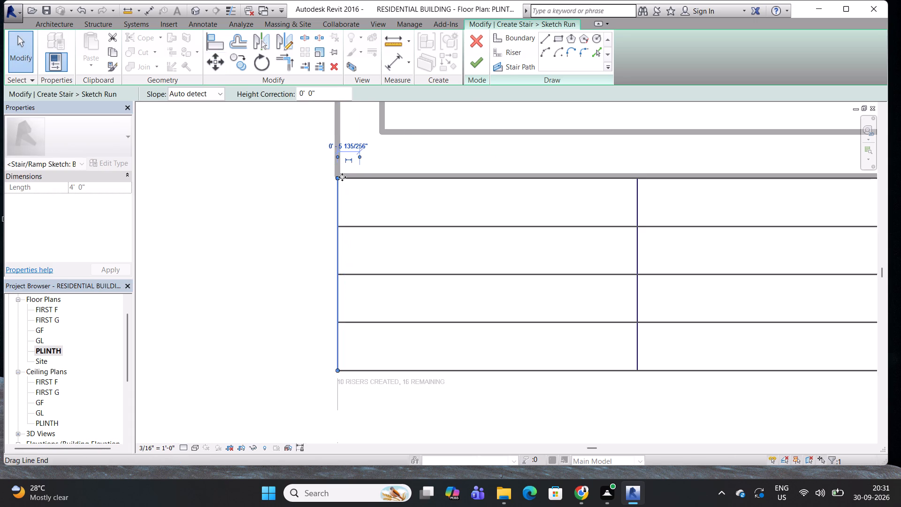
scroll(344, 178, down, 3)
middle_drag(353, 190, 313, 206)
key(Escape)
key(Escape)
key(Escape)
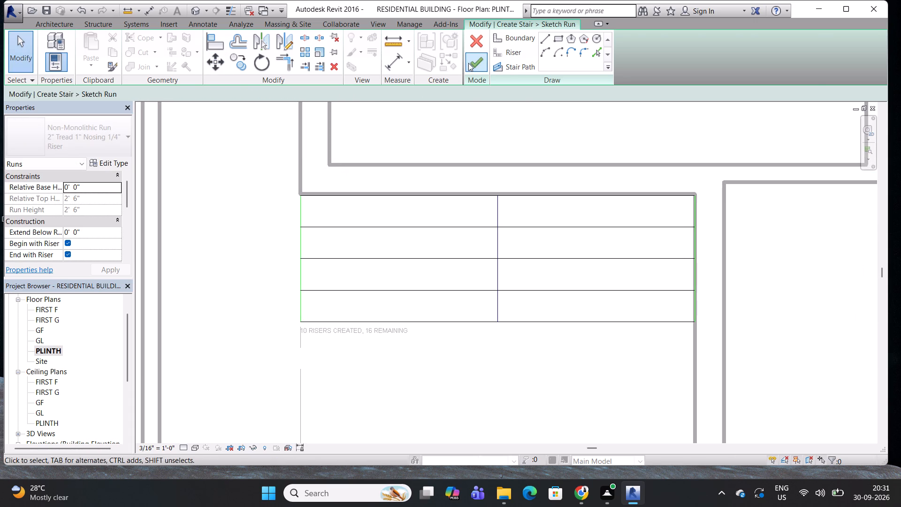
click(468, 63)
click(478, 62)
key(Escape)
scroll(476, 204, down, 3)
key(Escape)
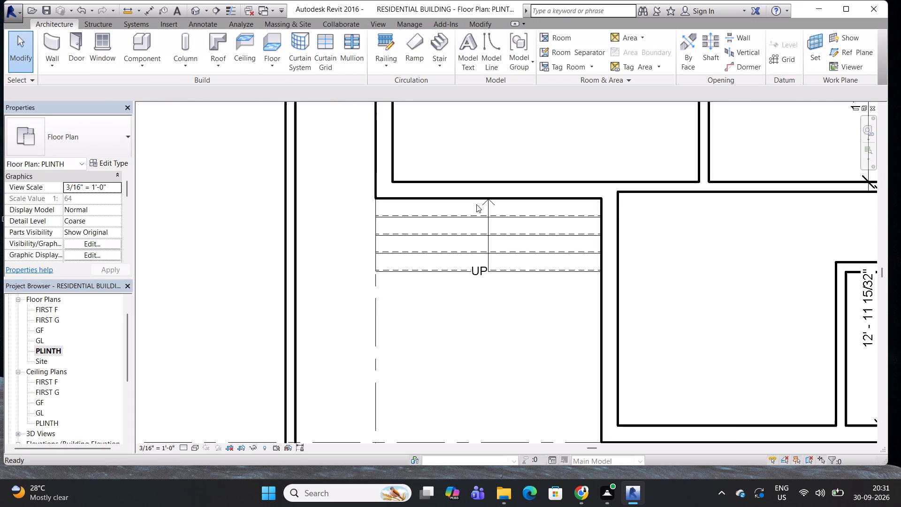
Save the project.
scroll(476, 204, down, 7)
scroll(493, 161, down, 4)
middle_drag(496, 155, 420, 291)
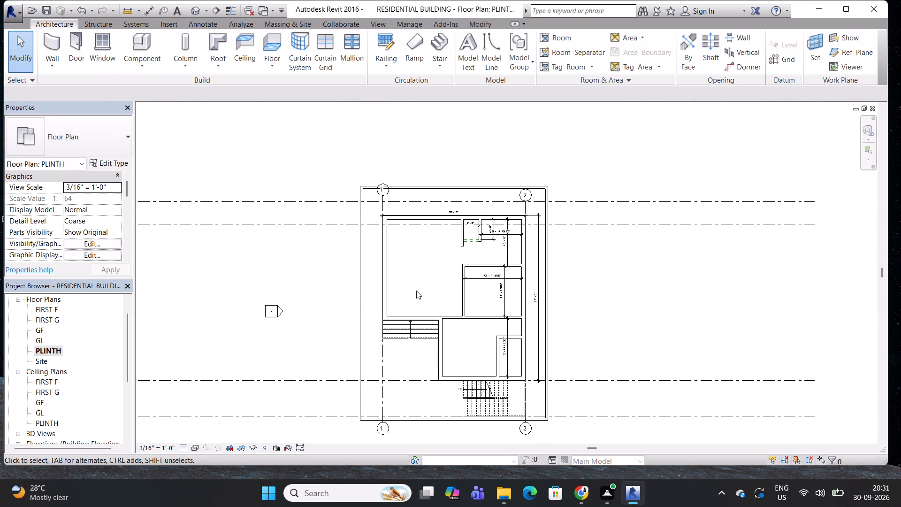
scroll(416, 291, up, 2)
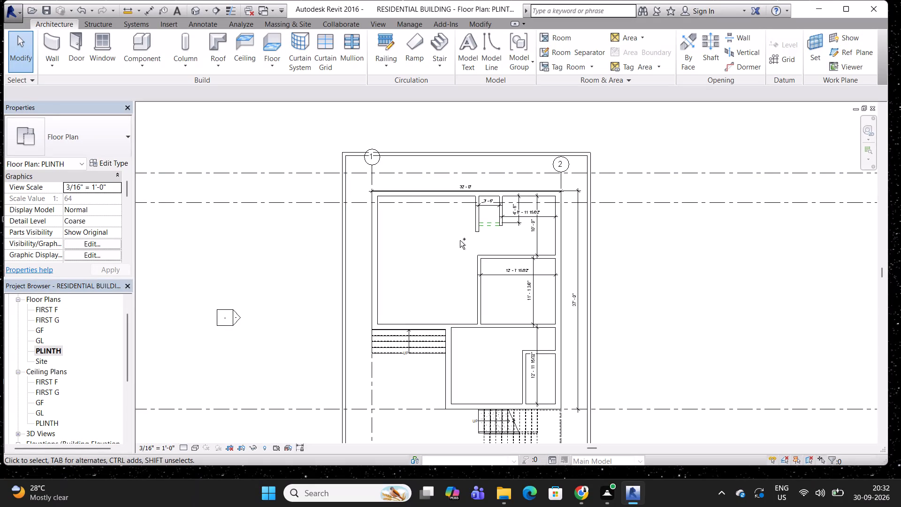
key(ctrl+s)
Delete the overall 32'-0" dimension between grids 1 and 2.
scroll(389, 182, up, 7)
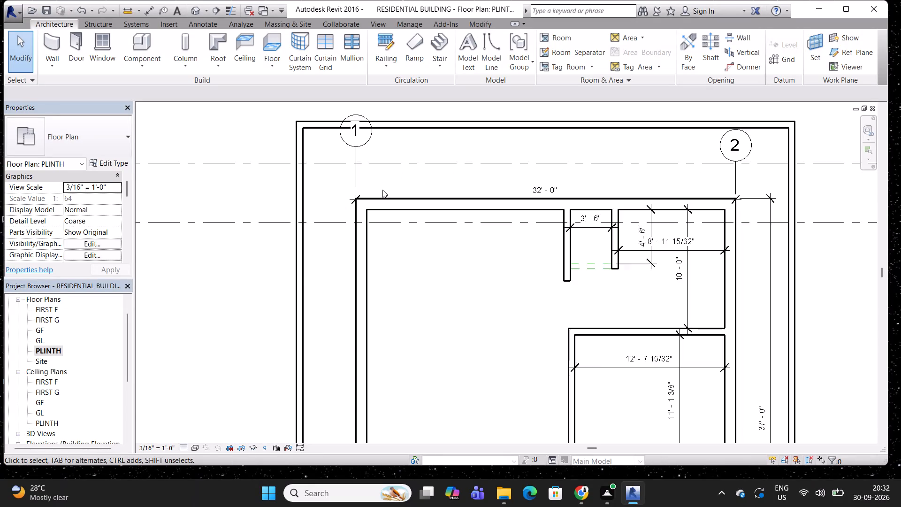
scroll(382, 190, up, 3)
scroll(565, 169, down, 4)
middle_drag(677, 179, 668, 183)
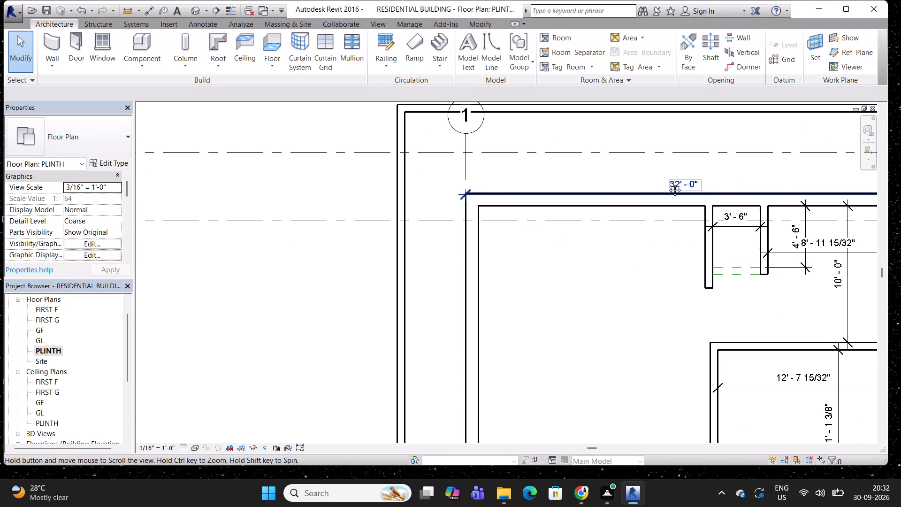
middle_drag(668, 183, 544, 218)
click(544, 218)
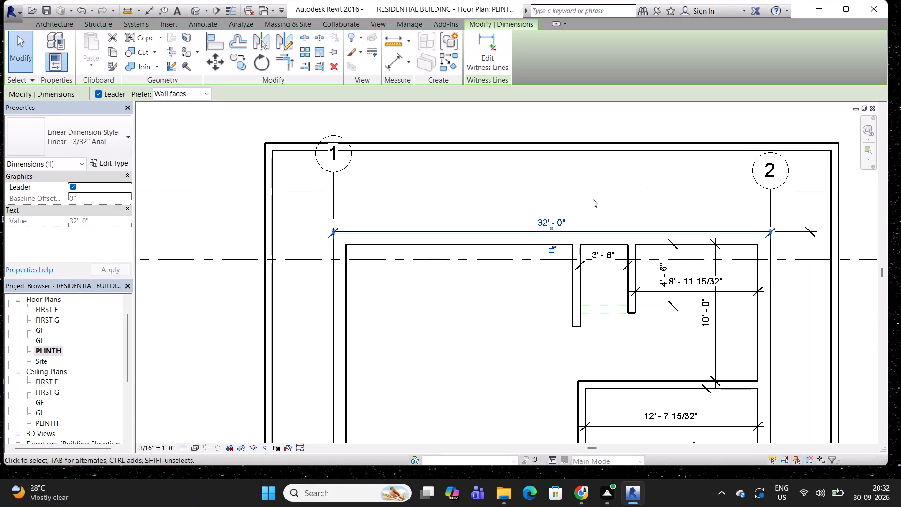
drag(542, 220, 542, 204)
key(Escape)
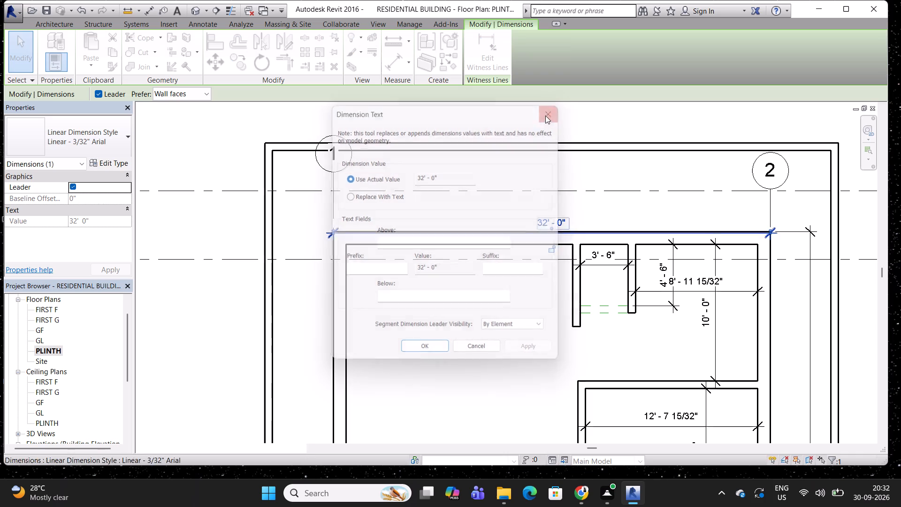
key(Delete)
Save the project.
scroll(526, 184, down, 5)
middle_drag(513, 254, 485, 208)
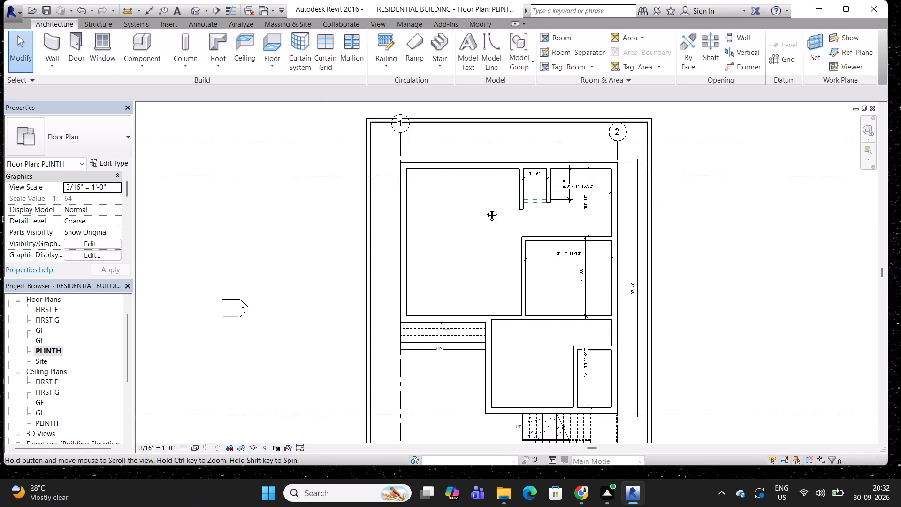
middle_drag(485, 208, 480, 157)
middle_drag(441, 233, 454, 231)
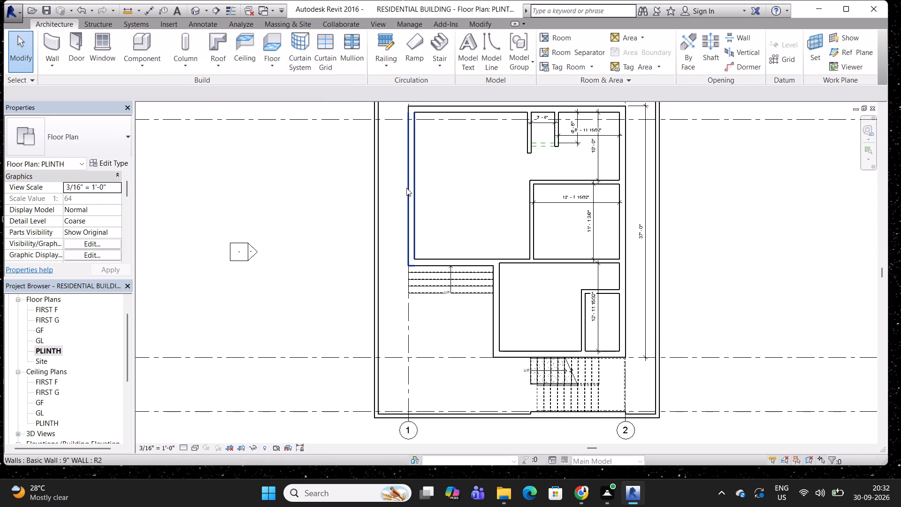
key(ctrl+s)
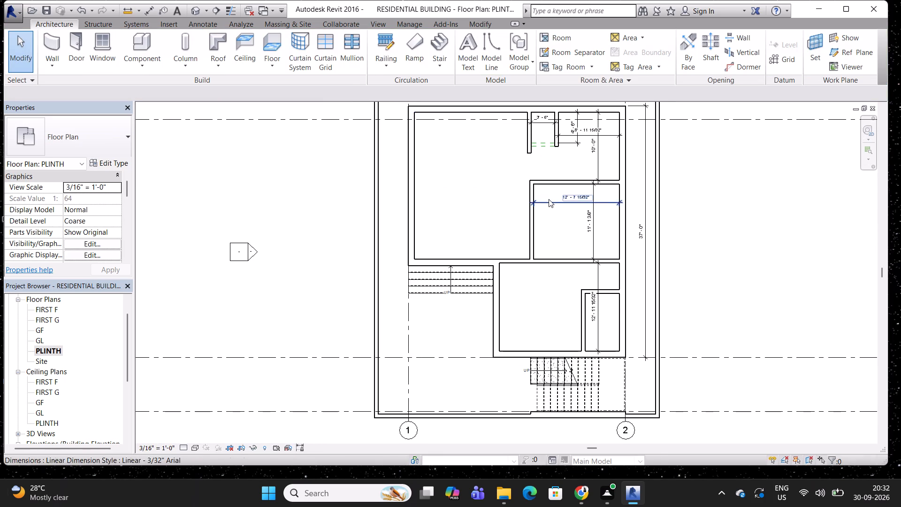
Move the whole dog-legged staircase about 11" along grid B toward grid 1, in line with the inner face of the grid 2 wall.
middle_drag(549, 199, 529, 187)
middle_drag(250, 199, 244, 213)
middle_drag(602, 284, 517, 234)
scroll(504, 323, up, 3)
middle_drag(510, 309, 534, 230)
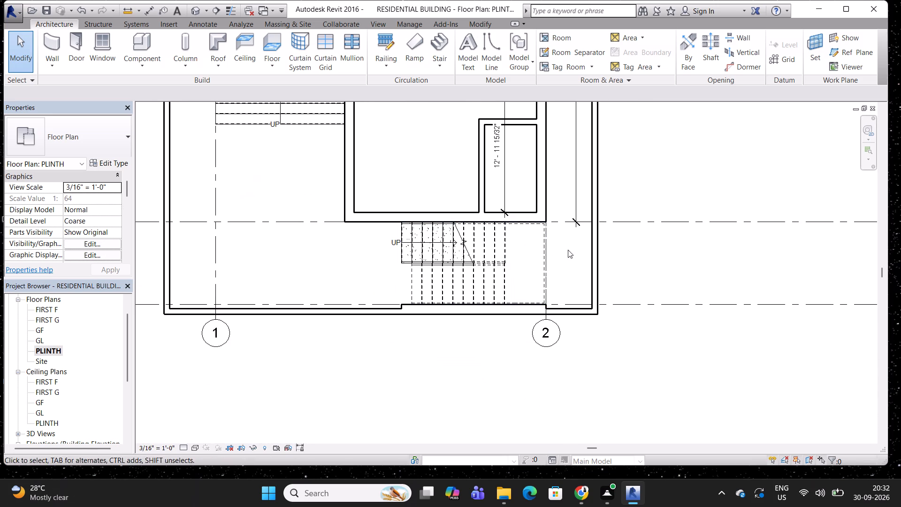
drag(568, 250, 523, 277)
shift+click(552, 332)
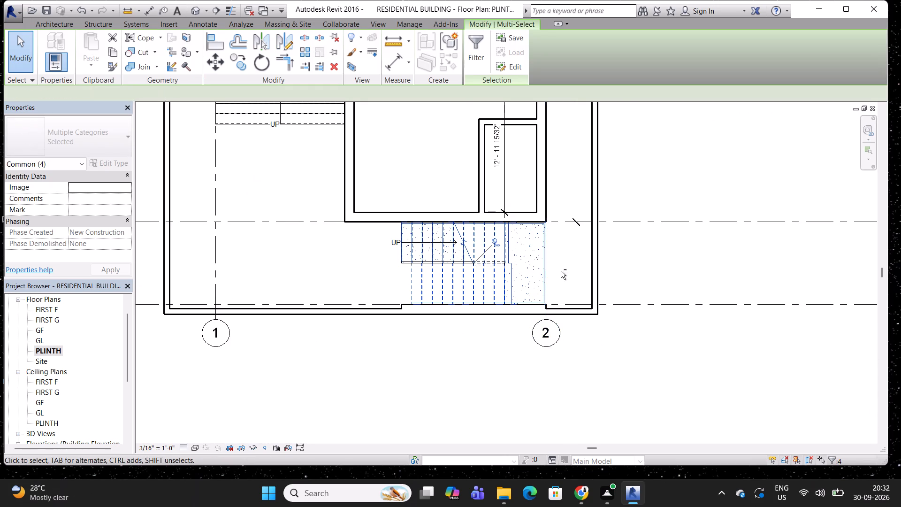
scroll(552, 249, up, 4)
scroll(541, 313, up, 1)
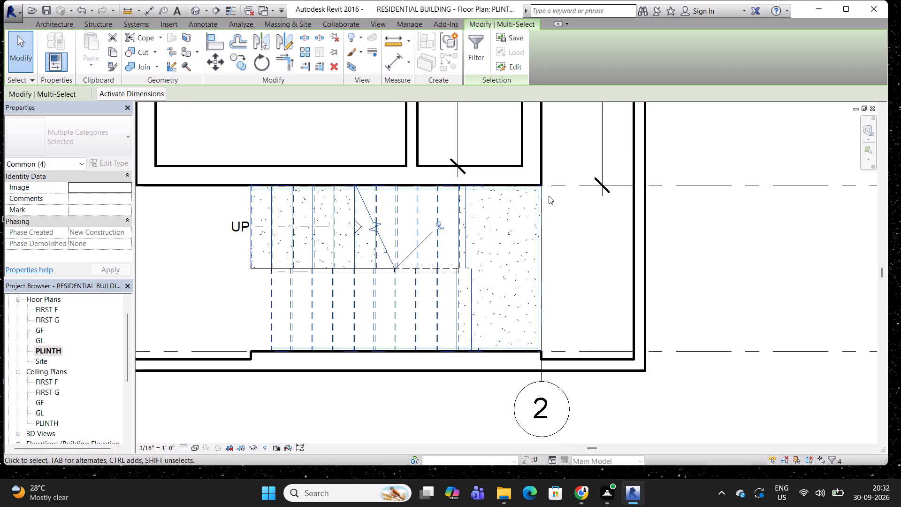
key(m)
key(v)
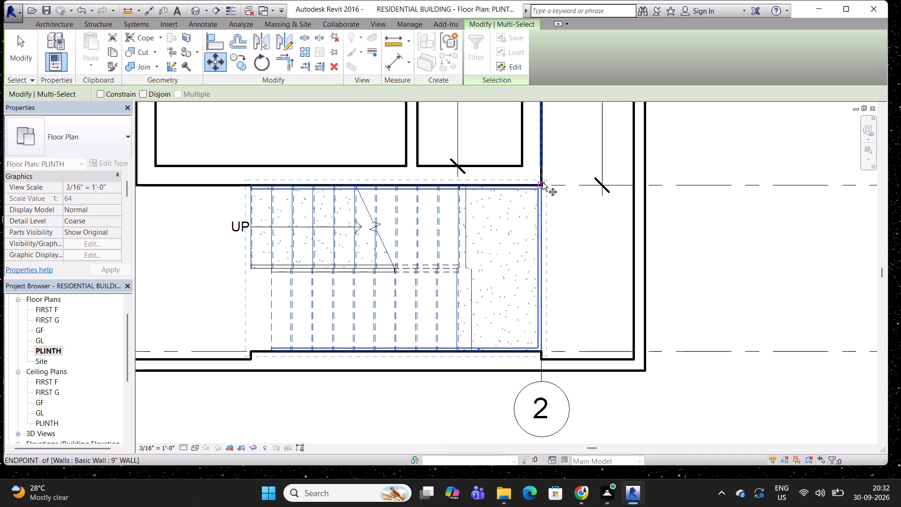
click(542, 183)
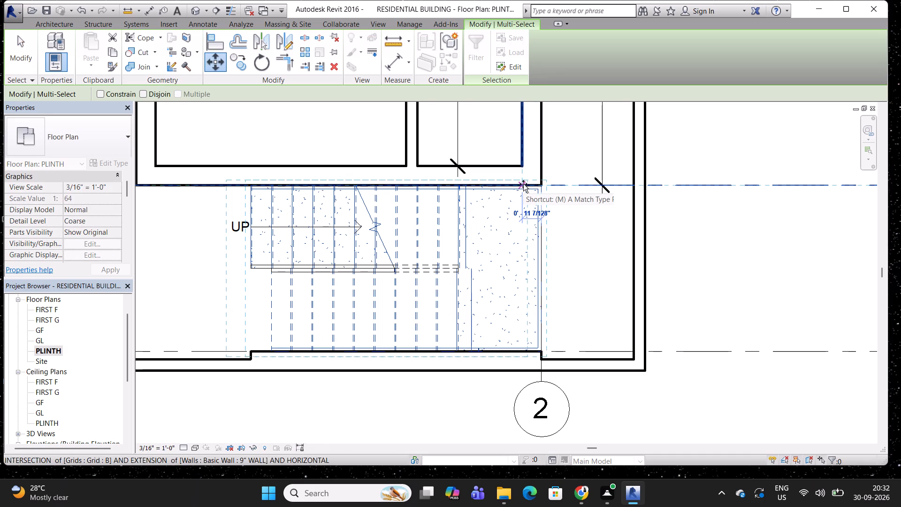
click(523, 184)
middle_click(531, 197)
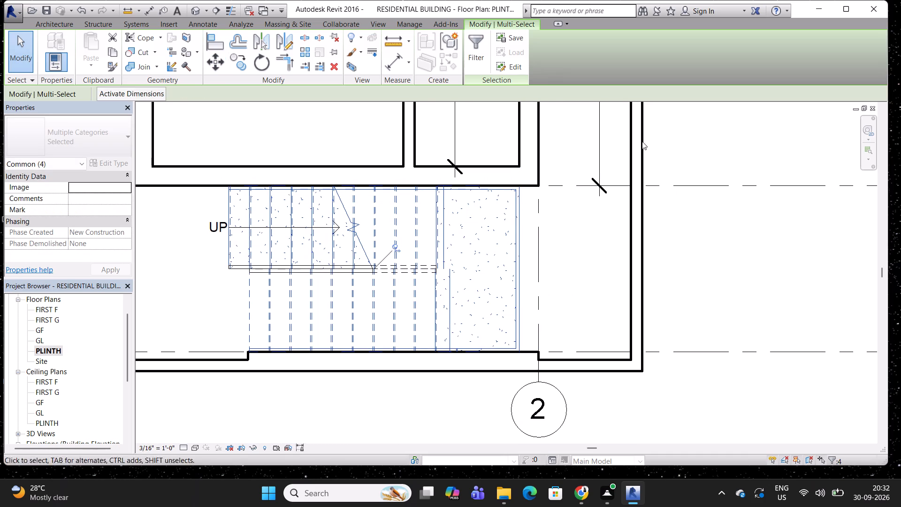
middle_drag(507, 233, 528, 229)
key(Escape)
key(Escape)
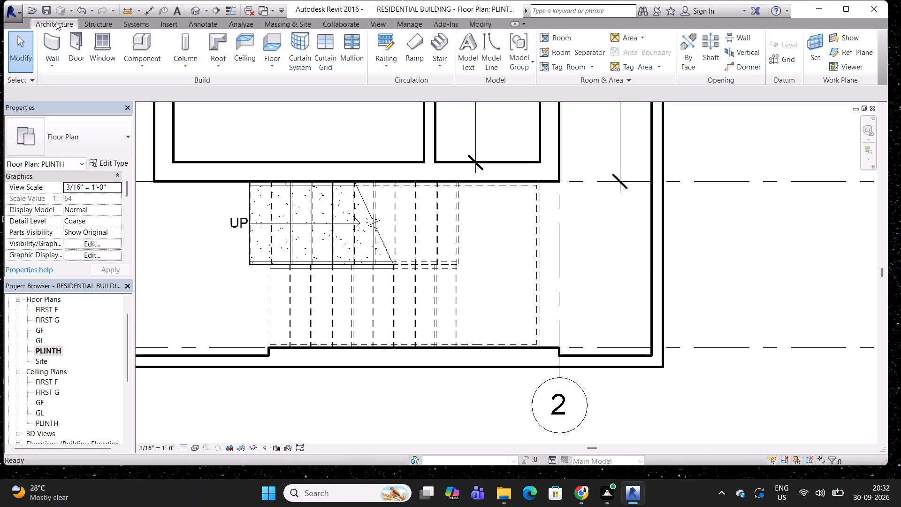
Draw a 9" WALL up to level GF along grid 2 from grid B to grid I, flipped inward beside the staircase.
click(55, 39)
click(118, 138)
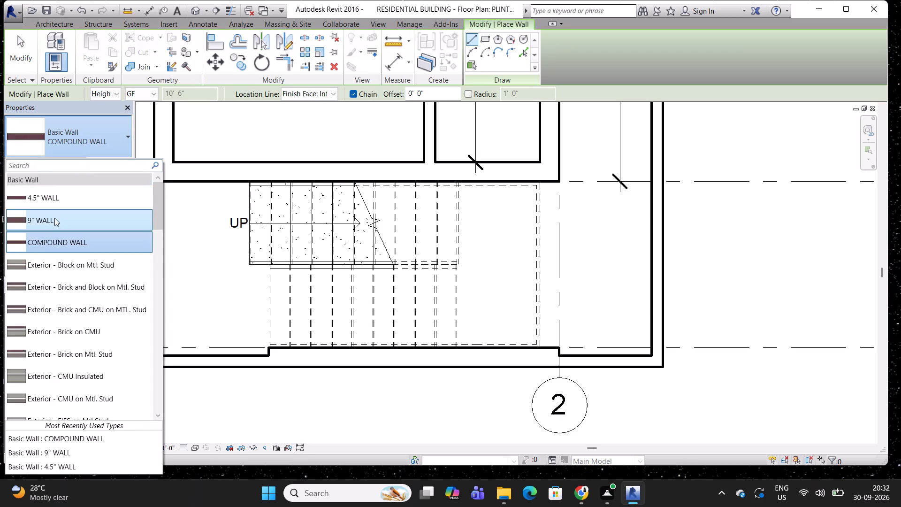
click(54, 218)
click(559, 182)
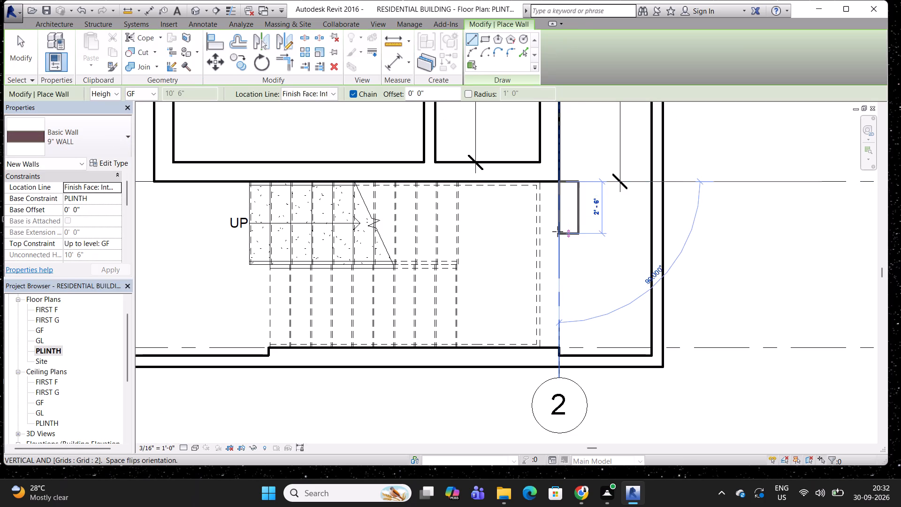
key(space)
click(559, 347)
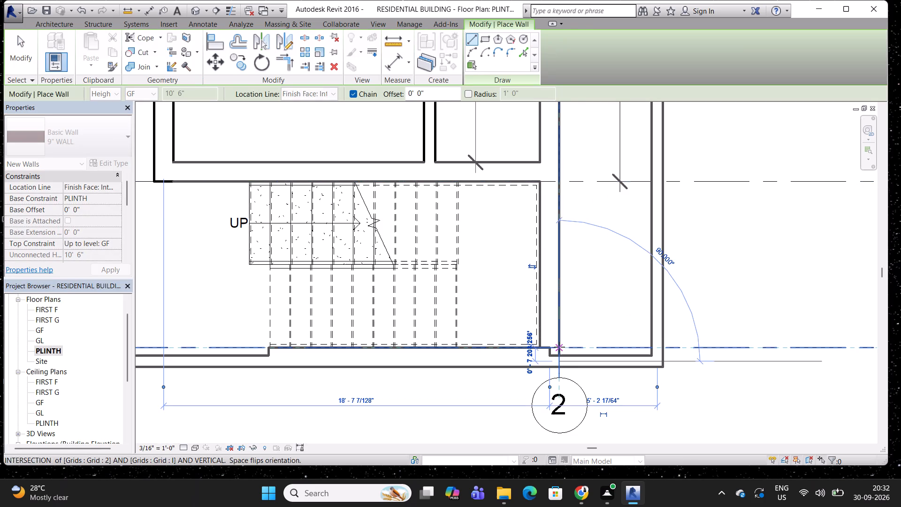
middle_drag(580, 294, 582, 238)
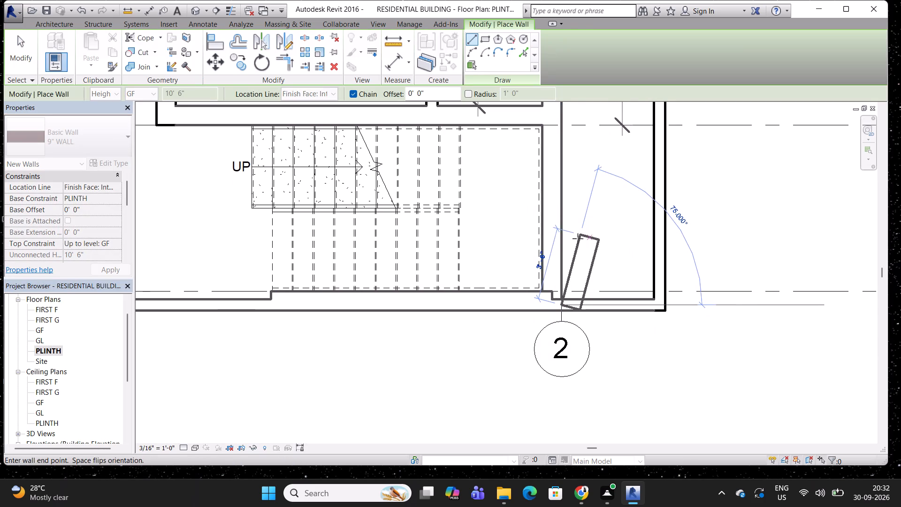
middle_drag(571, 266, 583, 274)
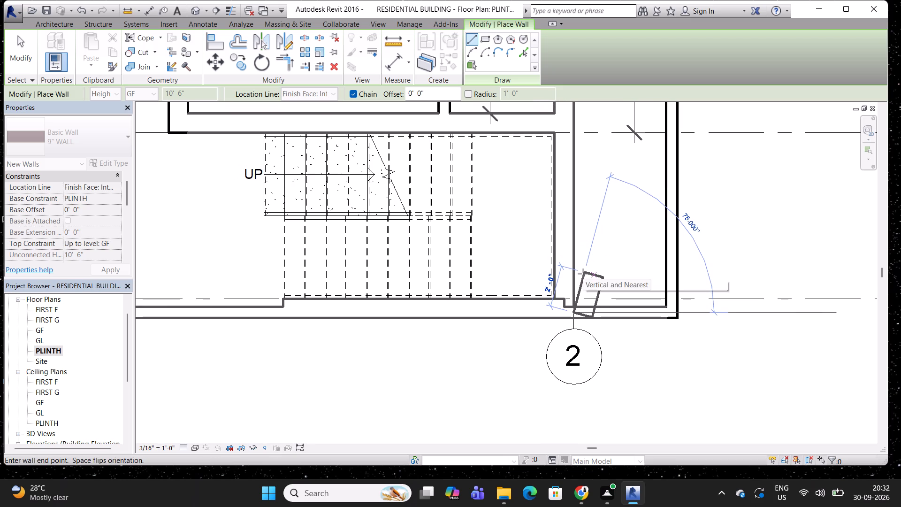
key(ctrl+z)
middle_drag(557, 241, 567, 176)
key(Escape)
key(Escape)
scroll(573, 219, down, 4)
key(Escape)
Save the project.
scroll(573, 218, down, 3)
middle_drag(587, 203, 581, 205)
scroll(517, 212, down, 1)
middle_drag(519, 210, 521, 269)
middle_drag(545, 230, 558, 320)
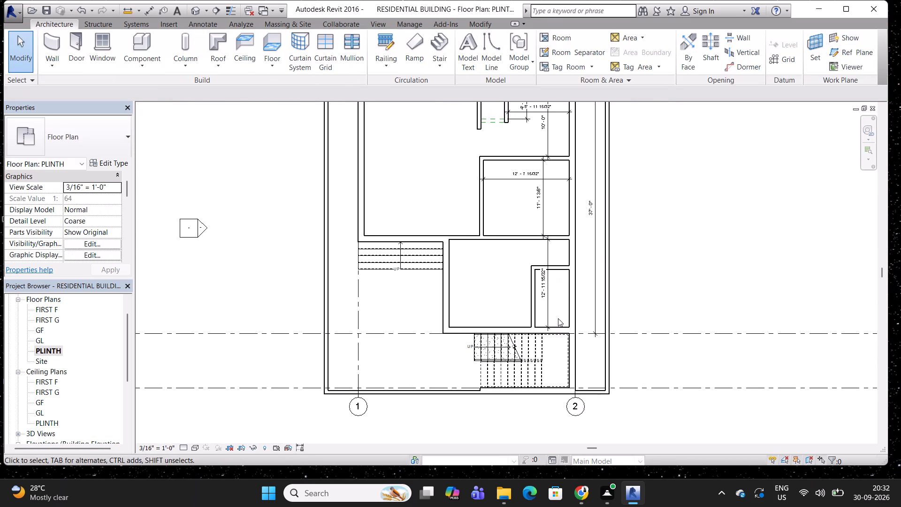
middle_drag(572, 233, 575, 276)
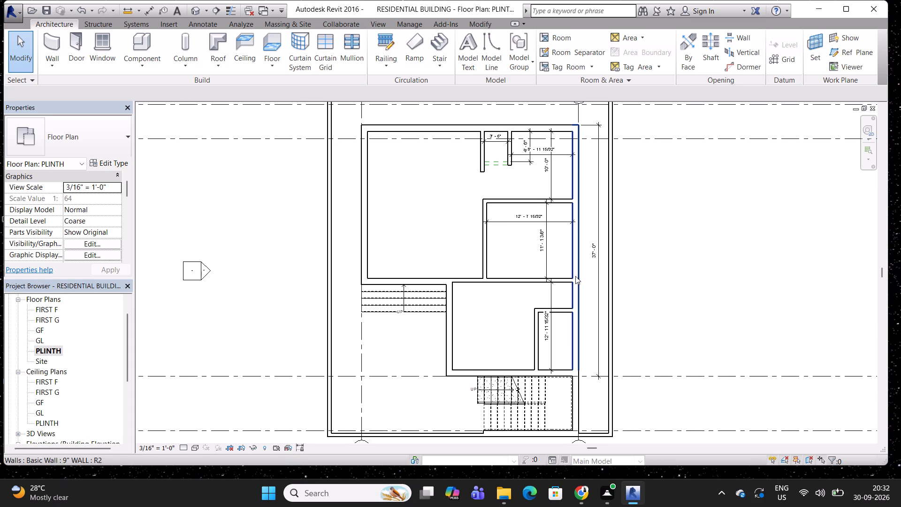
key(ctrl+s)
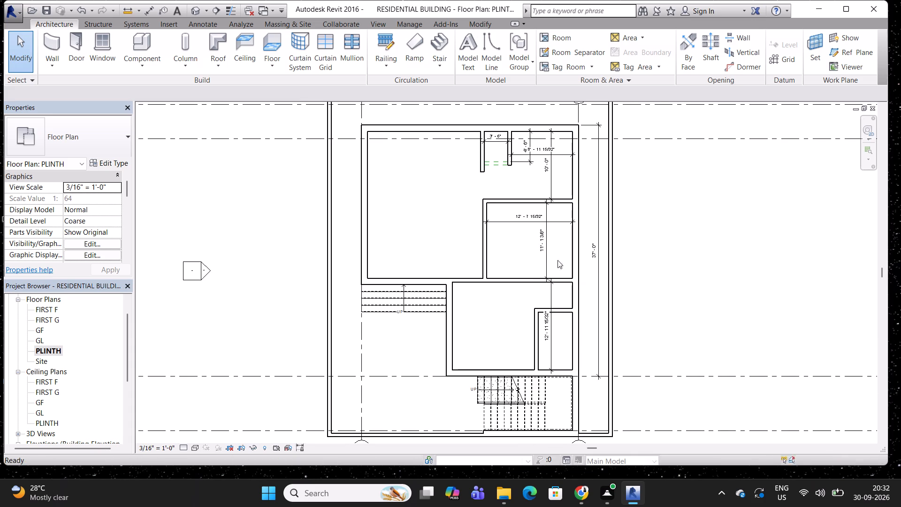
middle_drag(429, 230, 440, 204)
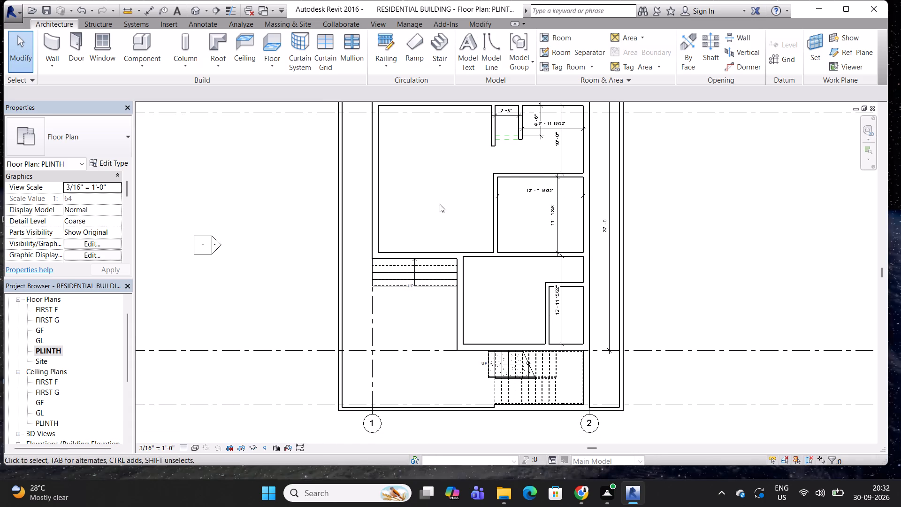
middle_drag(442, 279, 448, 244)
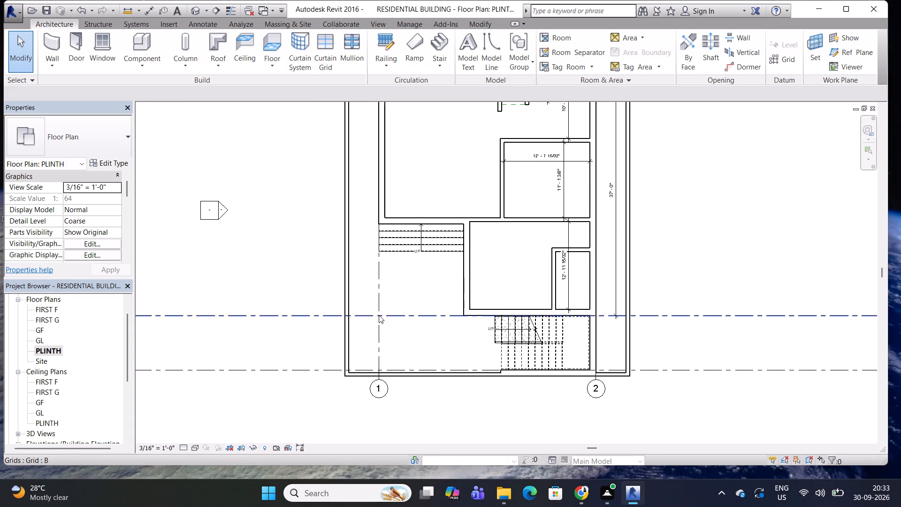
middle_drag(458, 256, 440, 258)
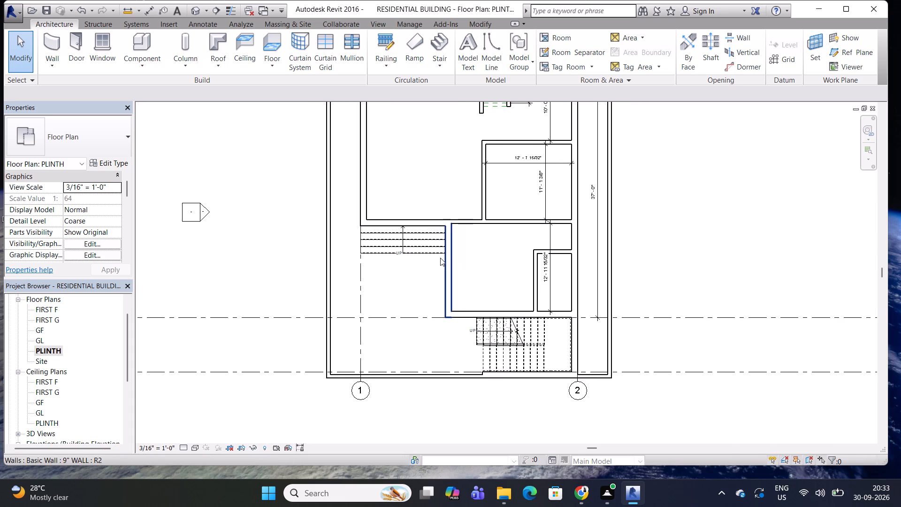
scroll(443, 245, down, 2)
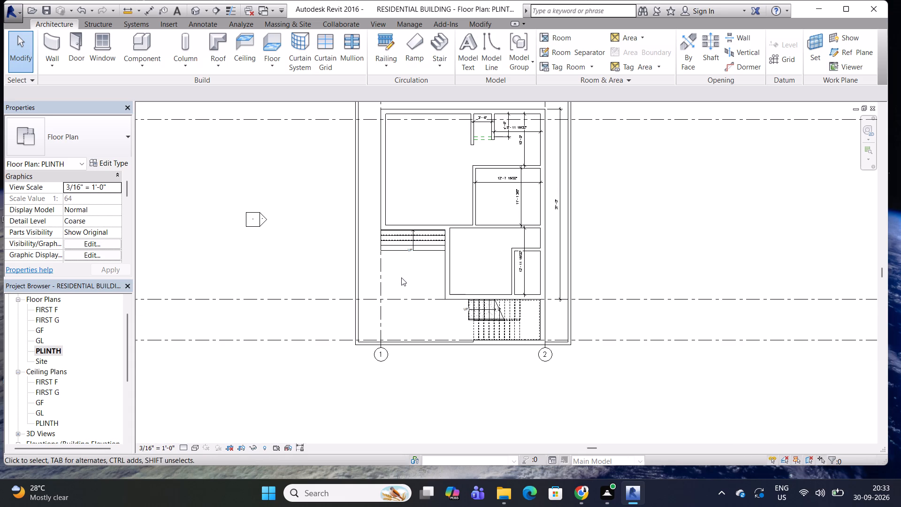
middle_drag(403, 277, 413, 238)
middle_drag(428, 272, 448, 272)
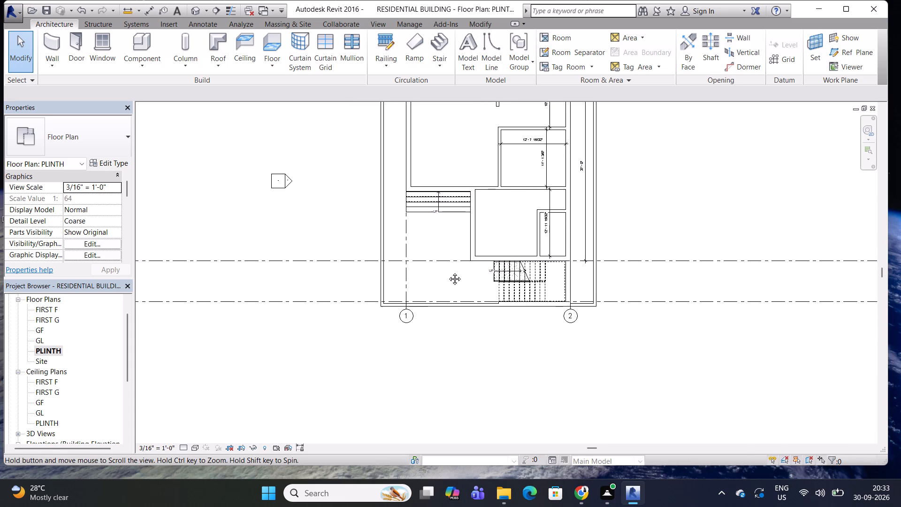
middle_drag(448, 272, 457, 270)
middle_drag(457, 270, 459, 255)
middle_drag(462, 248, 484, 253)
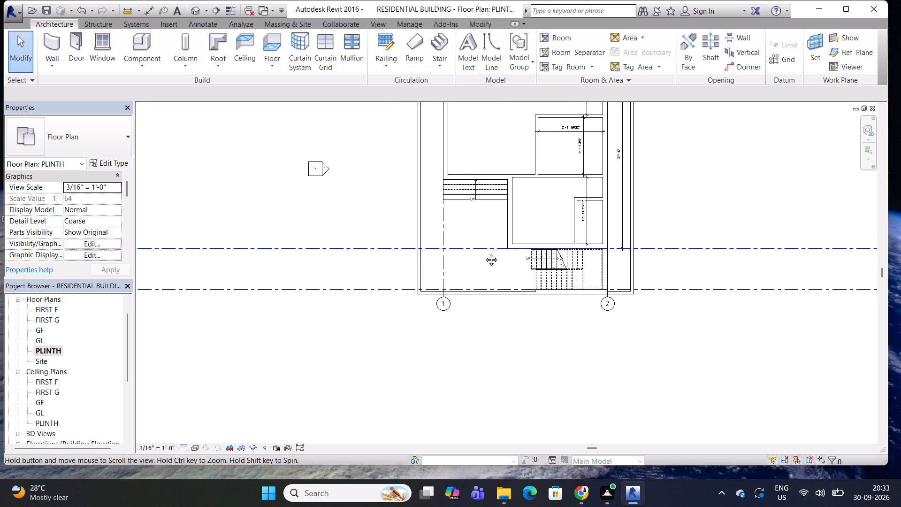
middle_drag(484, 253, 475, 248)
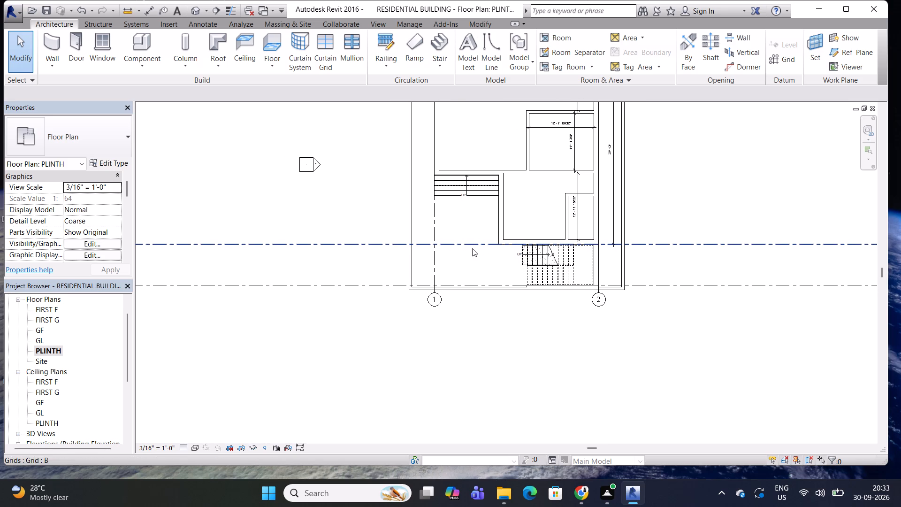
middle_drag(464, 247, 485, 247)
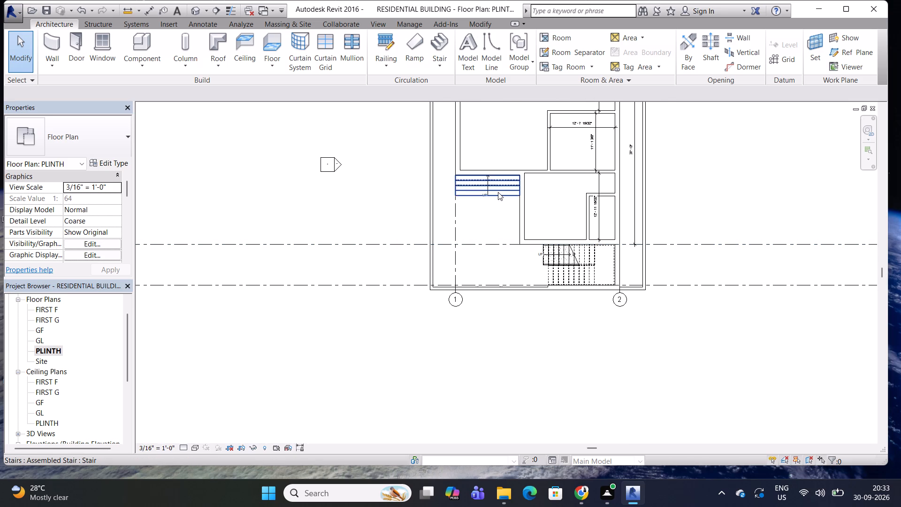
Move the entrance steps 13' 6" along the porch side wall to that wall's outer corner on grid B.
scroll(498, 192, up, 2)
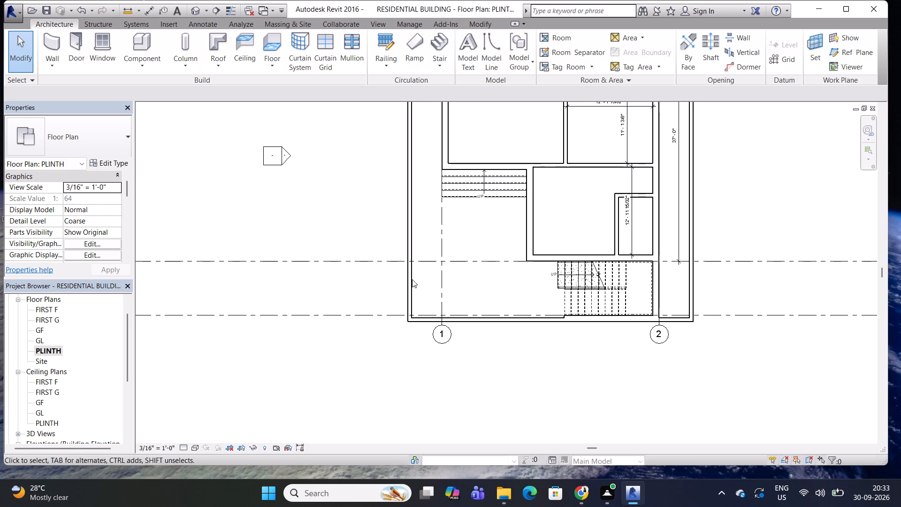
middle_drag(515, 234, 507, 234)
middle_drag(484, 246, 501, 235)
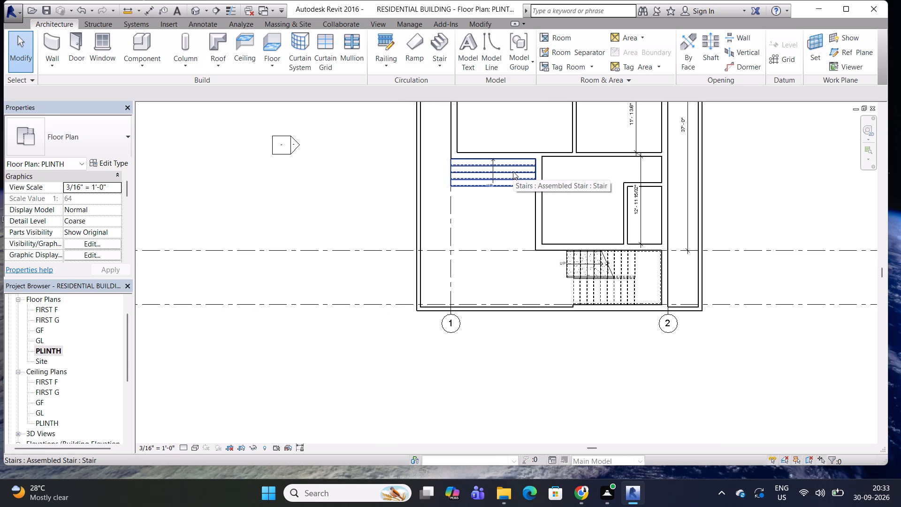
middle_drag(484, 220, 490, 221)
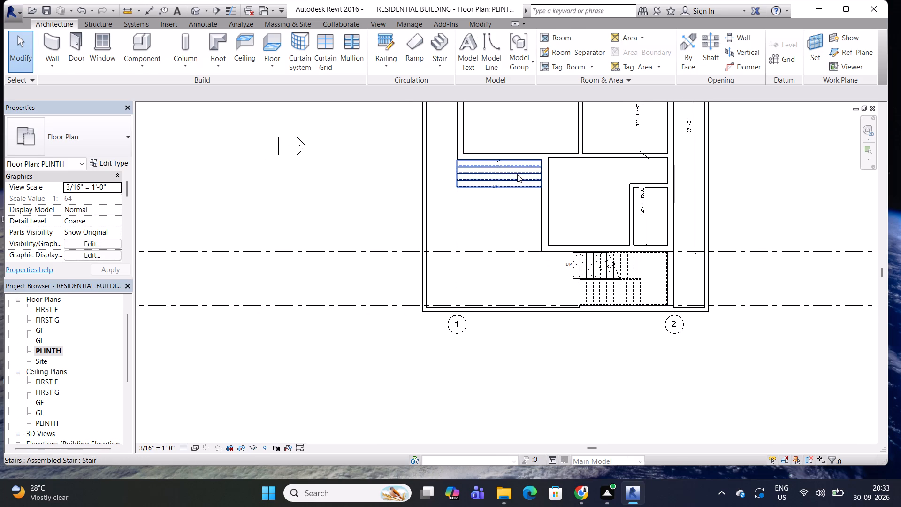
click(517, 174)
scroll(536, 165, up, 3)
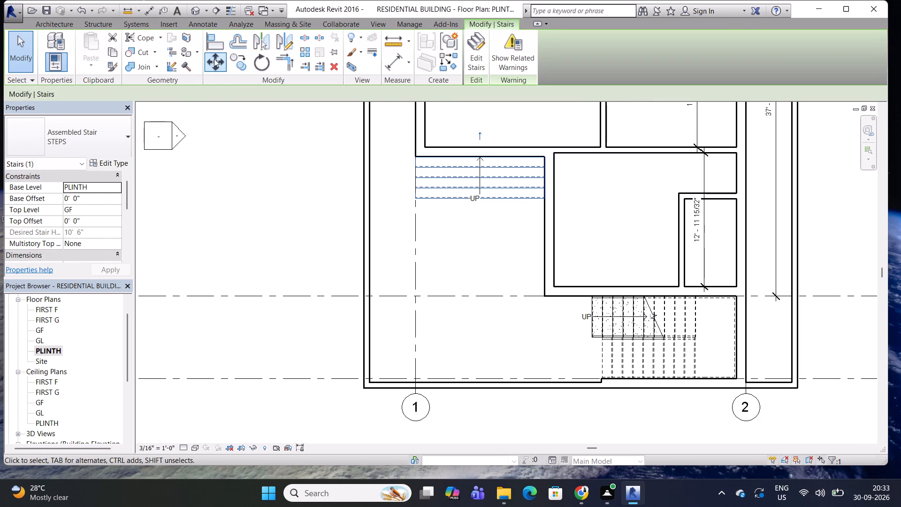
click(214, 59)
scroll(548, 168, up, 4)
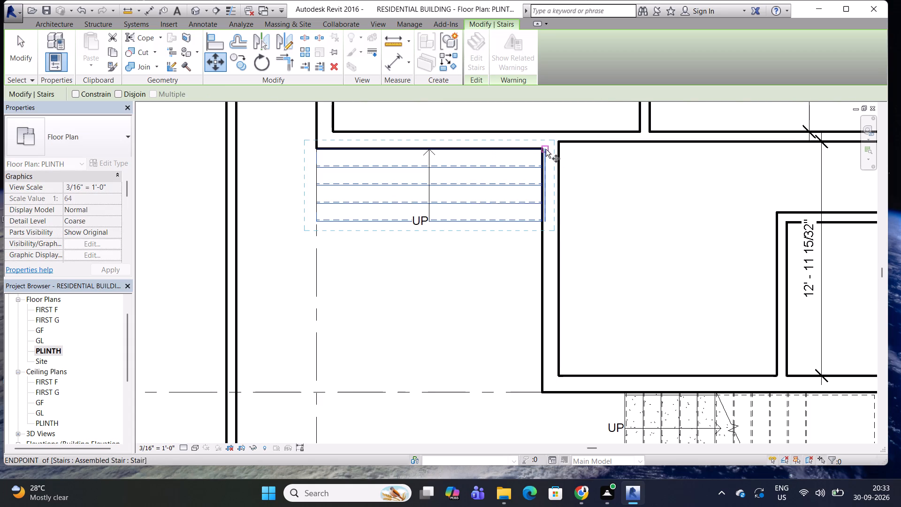
scroll(542, 149, up, 4)
click(543, 148)
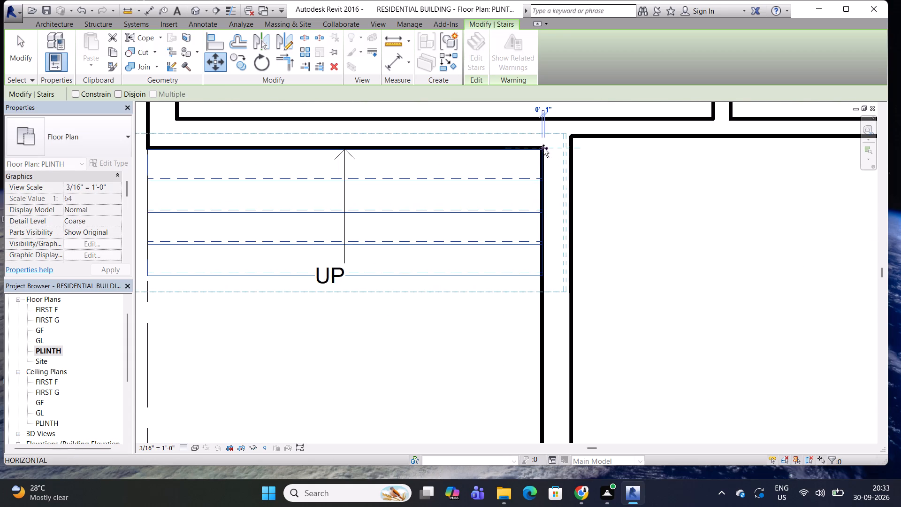
scroll(543, 148, down, 6)
scroll(547, 309, up, 4)
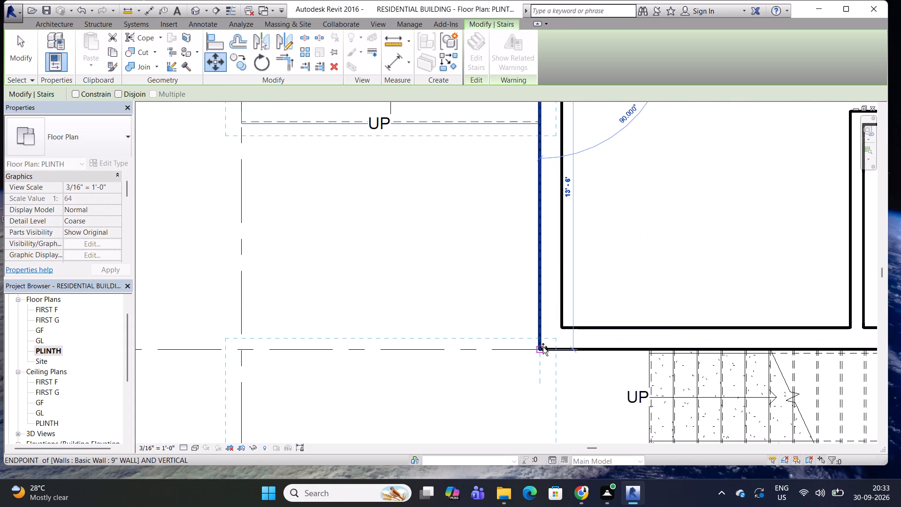
click(543, 347)
scroll(553, 298, down, 5)
middle_drag(536, 223, 513, 270)
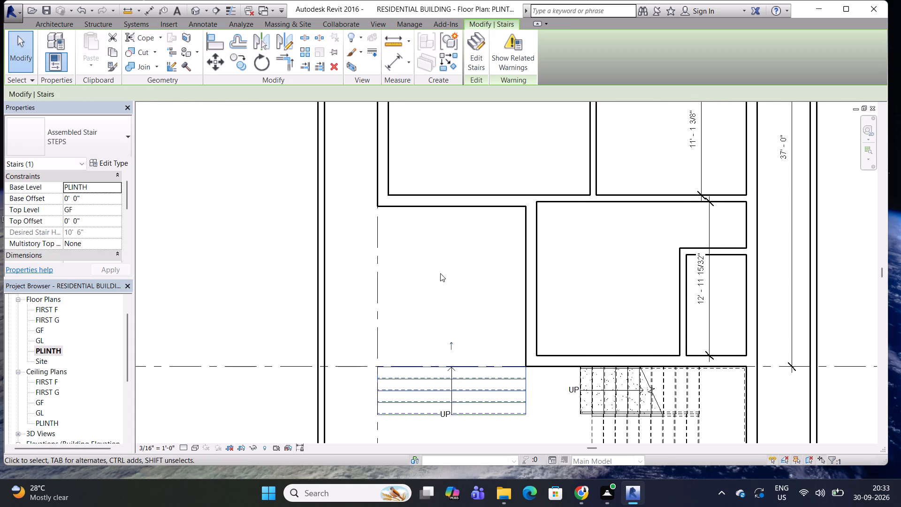
middle_drag(439, 274, 476, 229)
key(Escape)
key(Escape)
key(Escape)
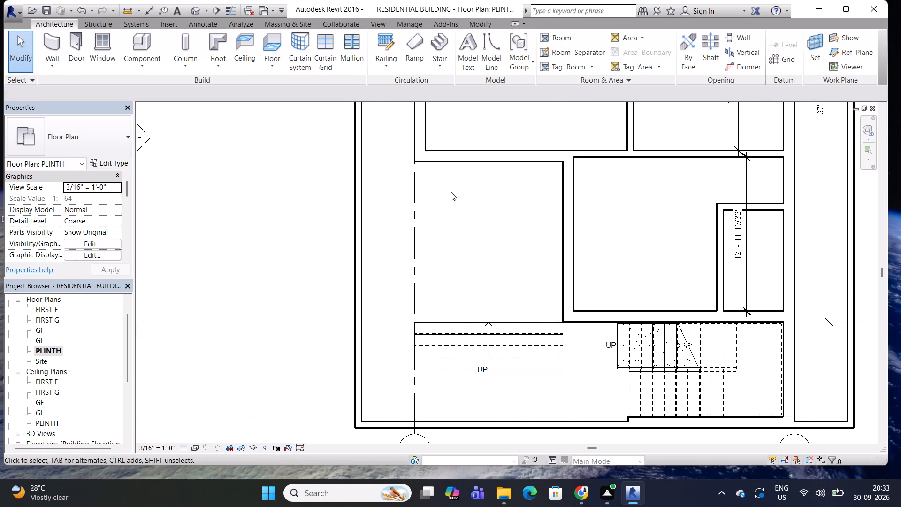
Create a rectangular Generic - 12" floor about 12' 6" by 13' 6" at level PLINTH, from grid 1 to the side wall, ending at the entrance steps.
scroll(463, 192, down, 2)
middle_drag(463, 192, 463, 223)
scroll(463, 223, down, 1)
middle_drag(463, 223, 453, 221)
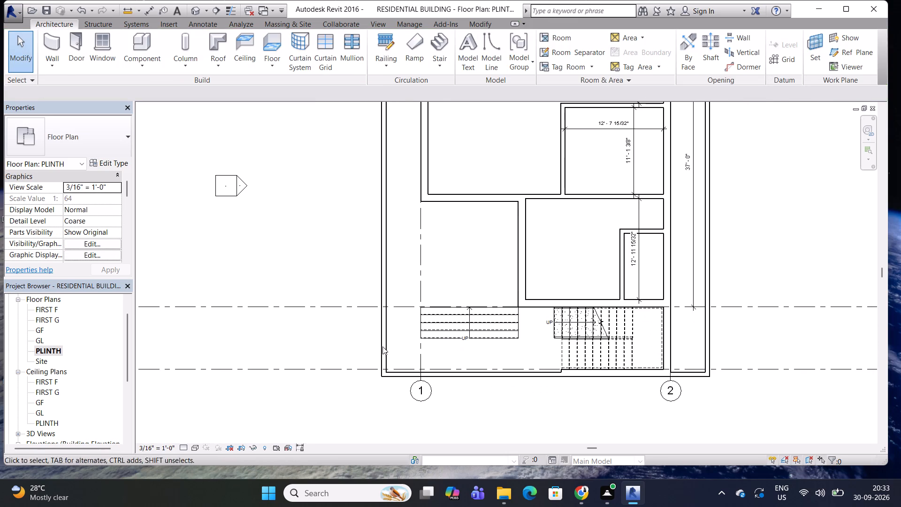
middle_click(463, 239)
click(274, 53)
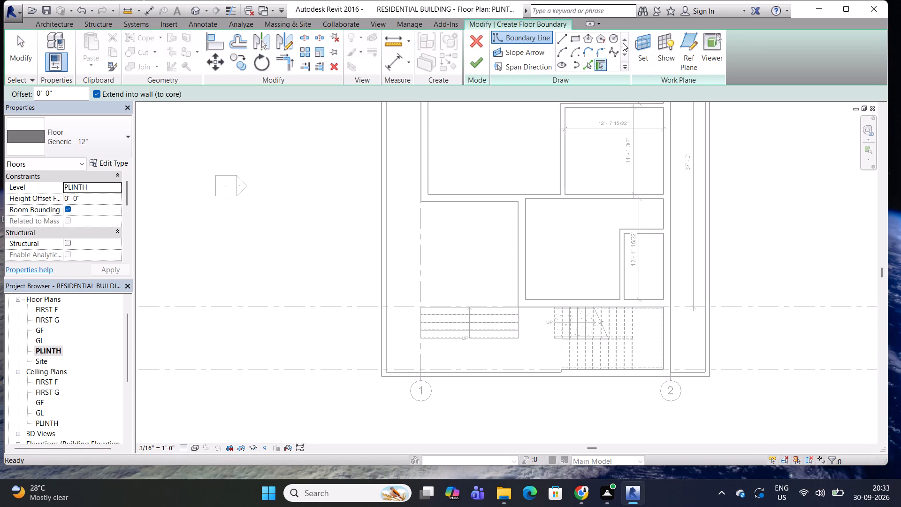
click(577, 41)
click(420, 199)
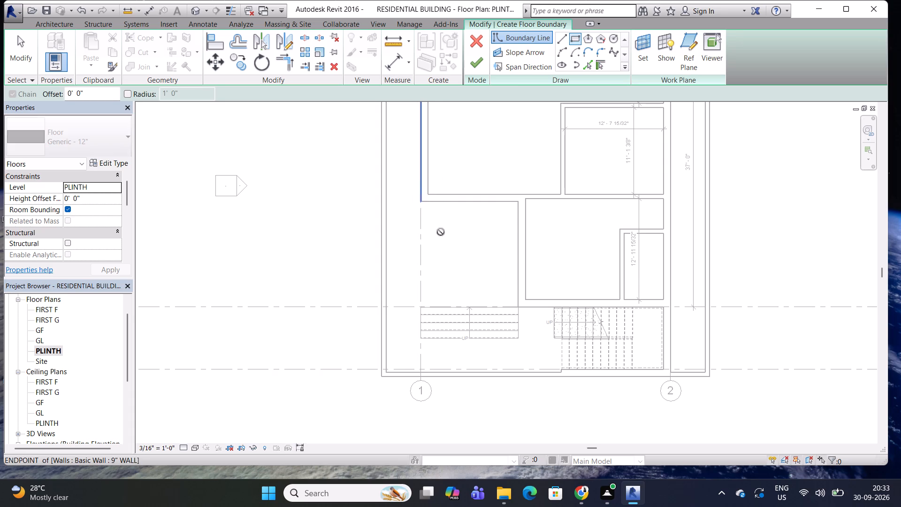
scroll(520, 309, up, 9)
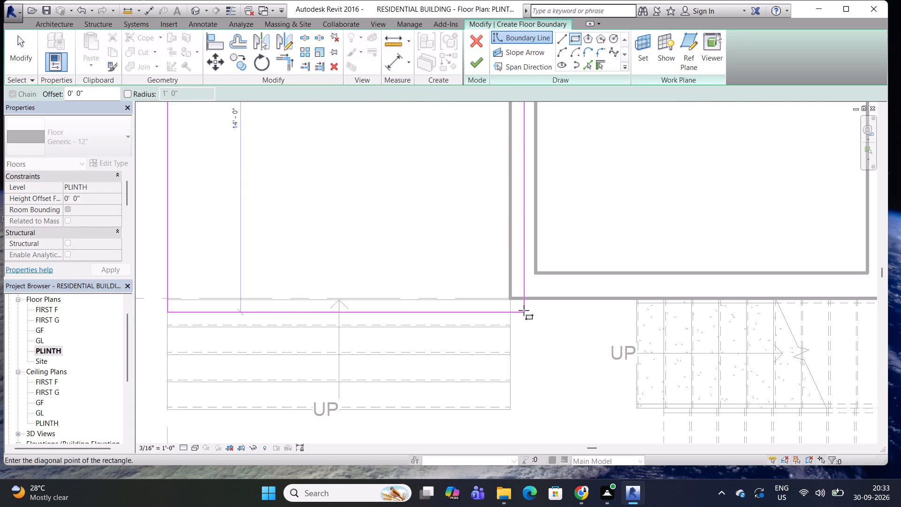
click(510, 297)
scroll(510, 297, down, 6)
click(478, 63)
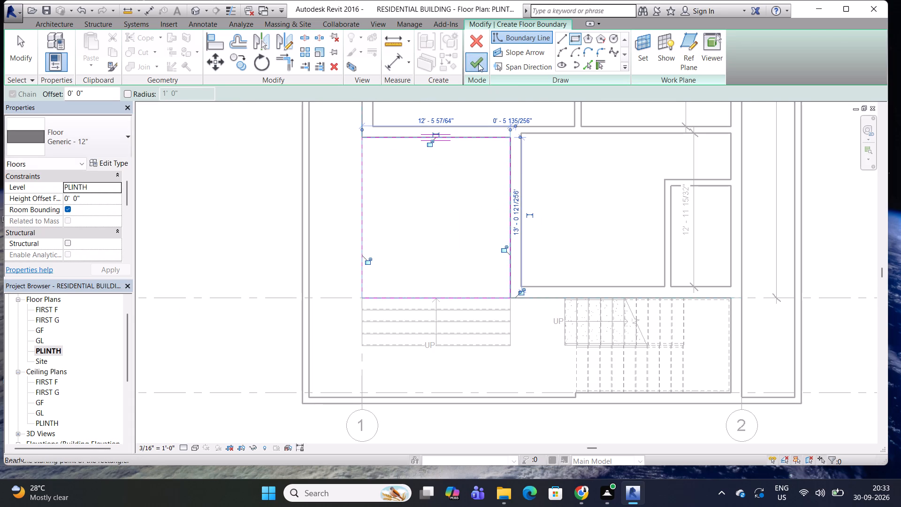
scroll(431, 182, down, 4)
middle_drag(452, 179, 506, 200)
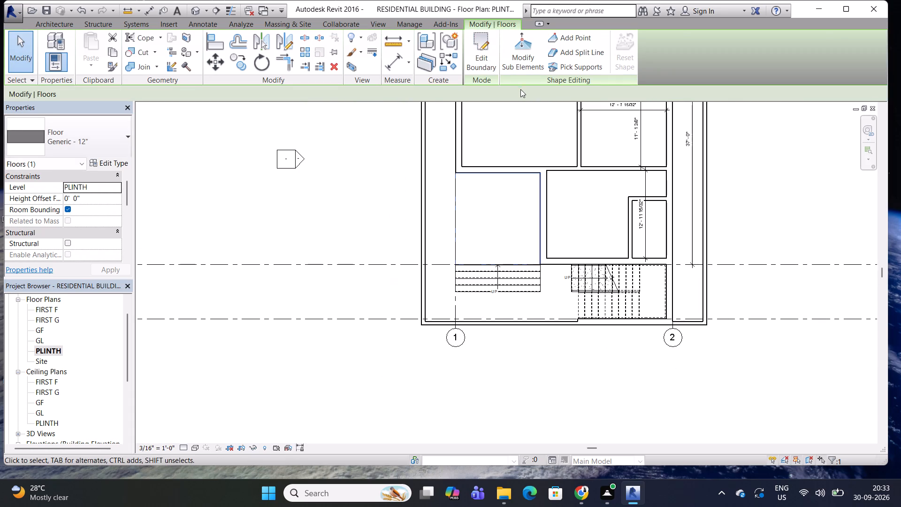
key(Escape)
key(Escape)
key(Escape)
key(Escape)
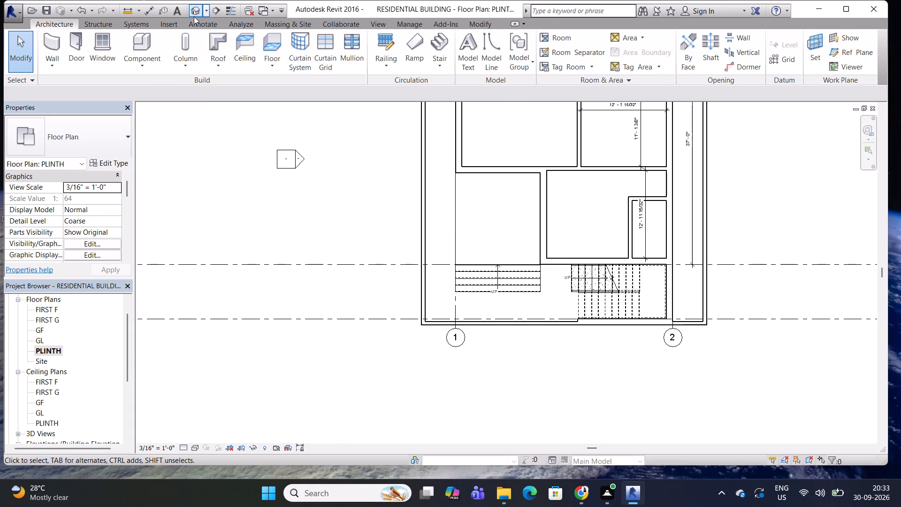
Examine the porch floor's height and fit against the entrance steps and surrounding walls in the 3D view.
click(193, 15)
scroll(491, 227, down, 3)
shift+middle_drag(394, 287, 390, 316)
scroll(367, 310, up, 8)
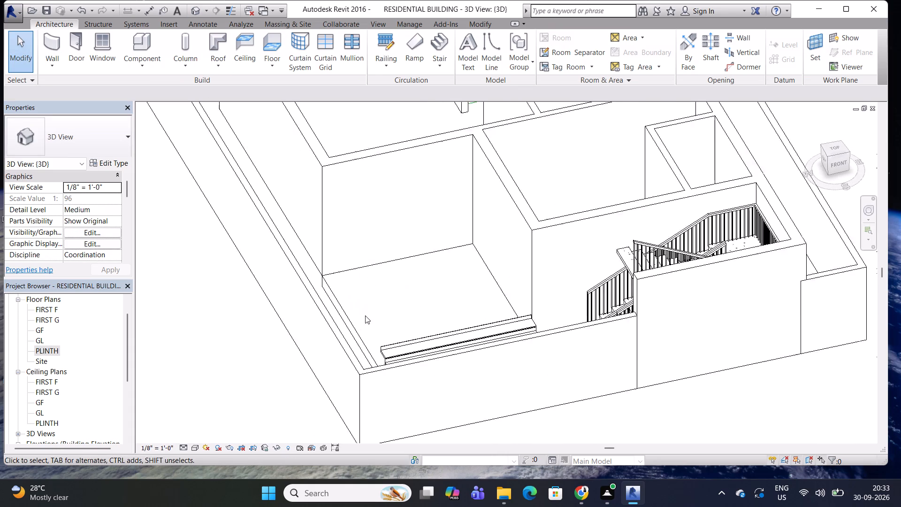
scroll(365, 315, up, 6)
shift+middle_drag(367, 303, 360, 294)
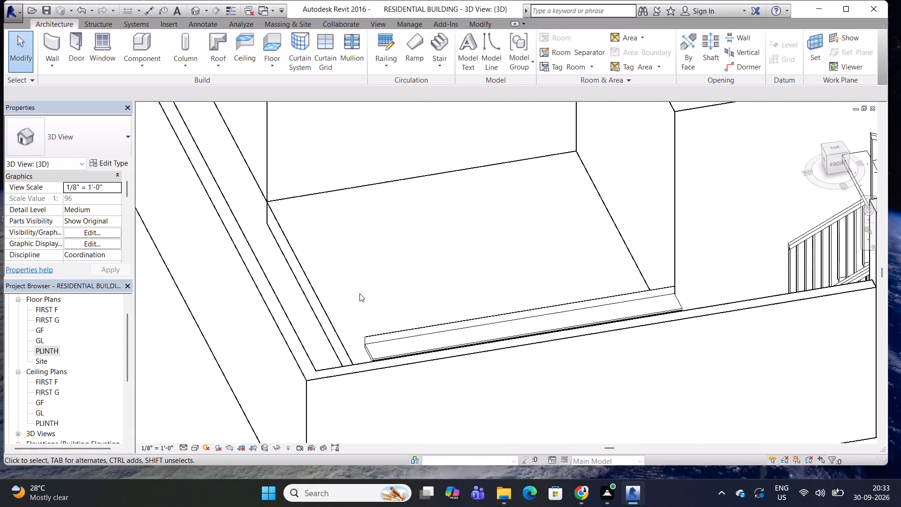
scroll(359, 293, down, 6)
shift+middle_drag(365, 267, 379, 269)
scroll(365, 288, up, 4)
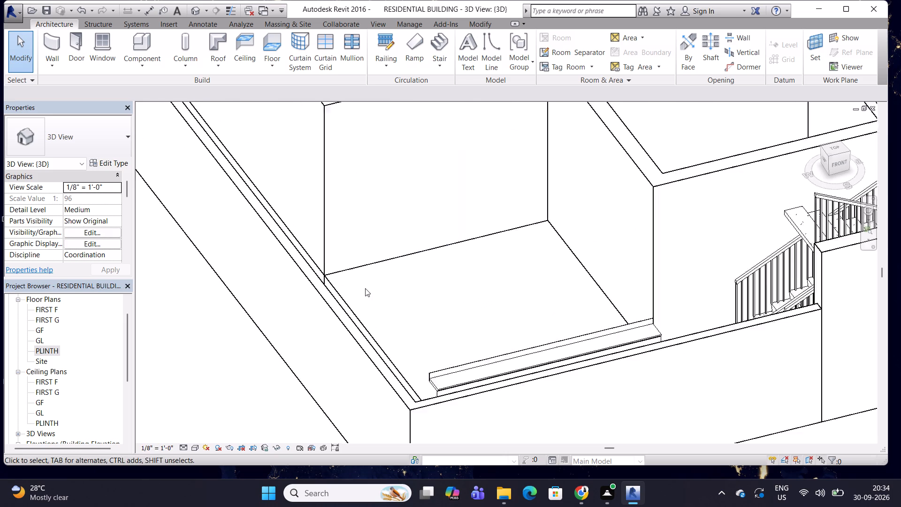
scroll(365, 288, up, 1)
click(368, 293)
click(341, 301)
scroll(459, 241, down, 3)
middle_drag(504, 246, 508, 243)
shift+middle_drag(489, 307, 491, 307)
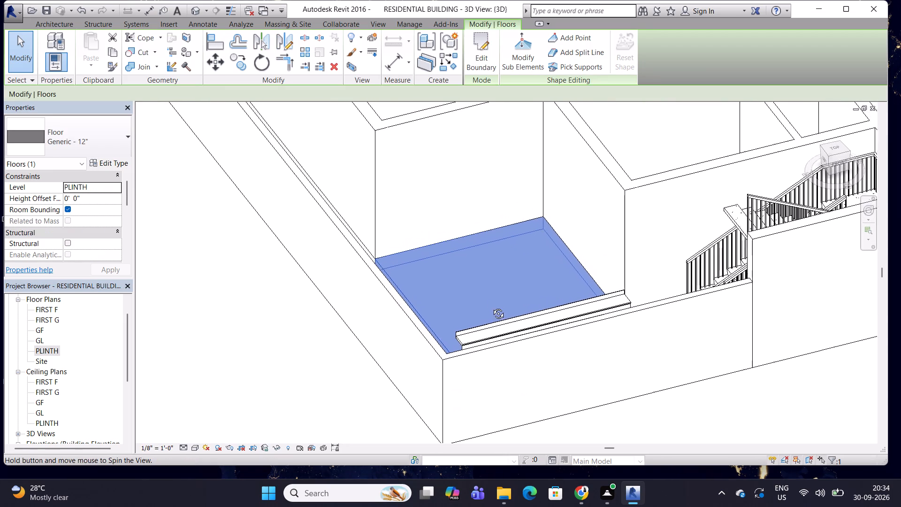
shift+middle_drag(491, 307, 493, 289)
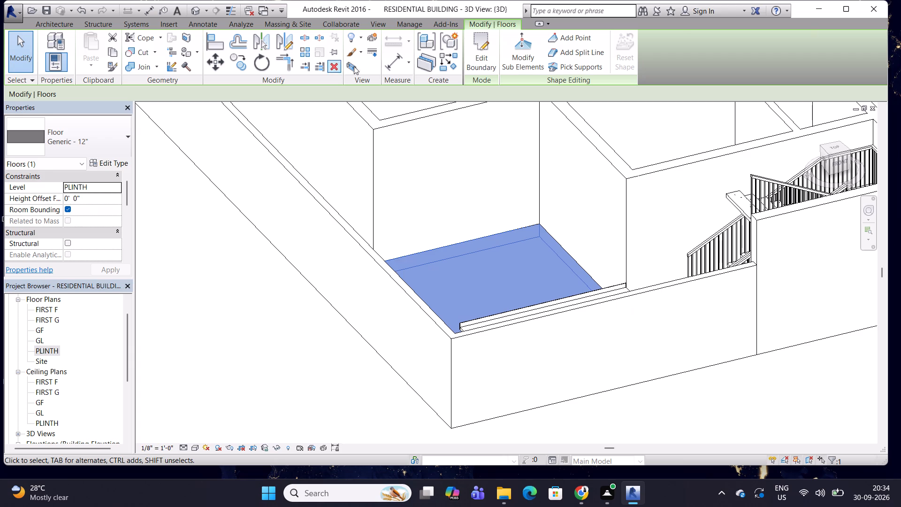
key(Escape)
key(Escape)
click(486, 258)
key(Escape)
click(443, 258)
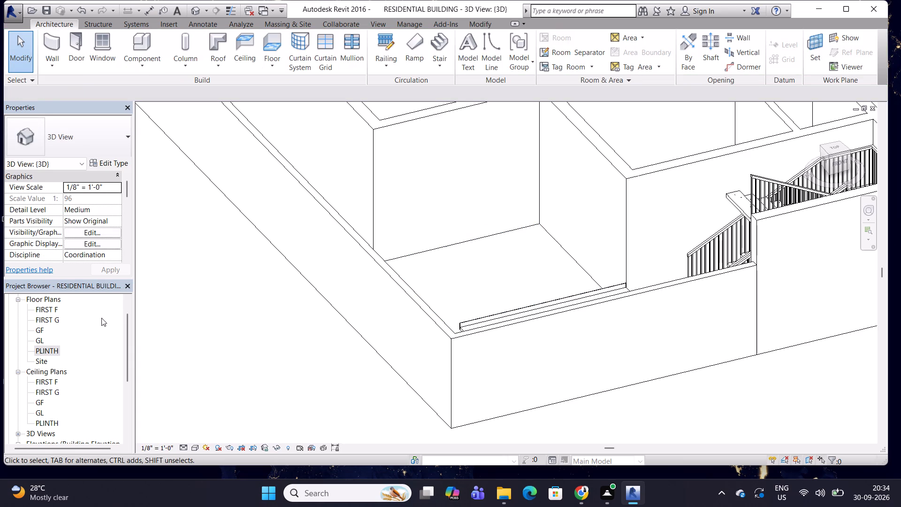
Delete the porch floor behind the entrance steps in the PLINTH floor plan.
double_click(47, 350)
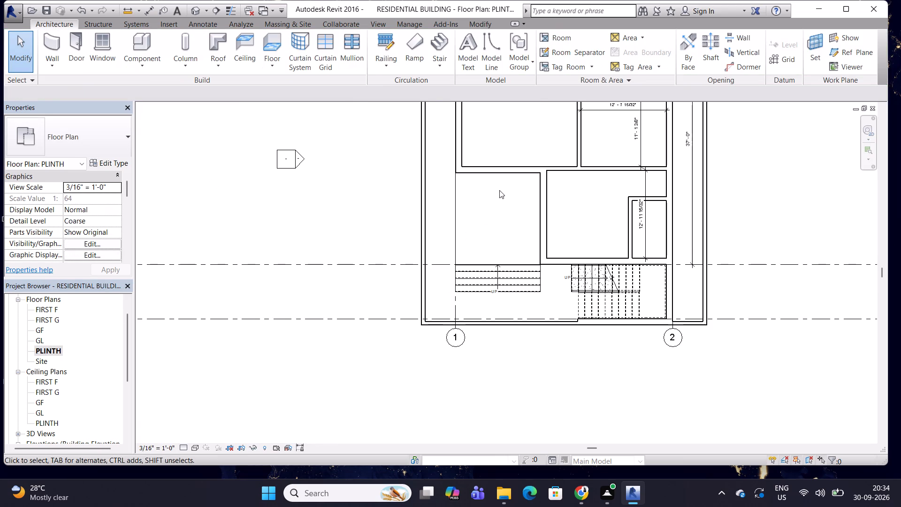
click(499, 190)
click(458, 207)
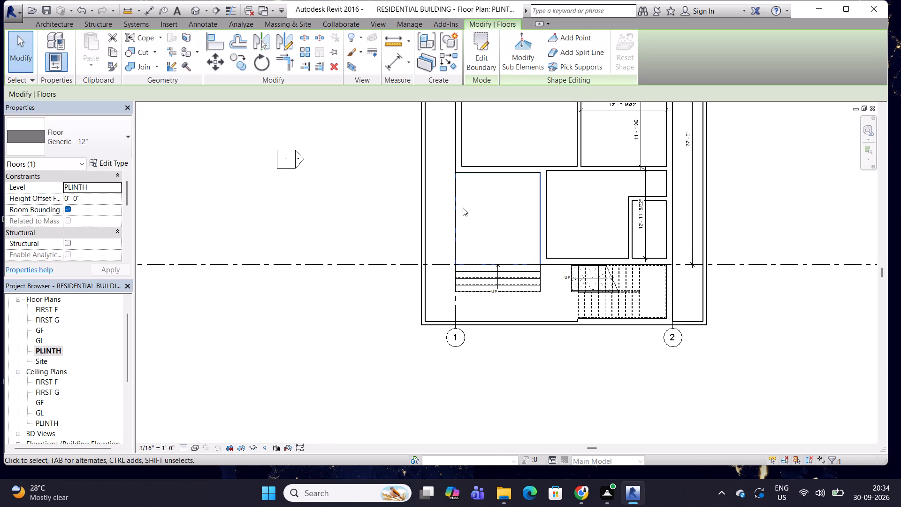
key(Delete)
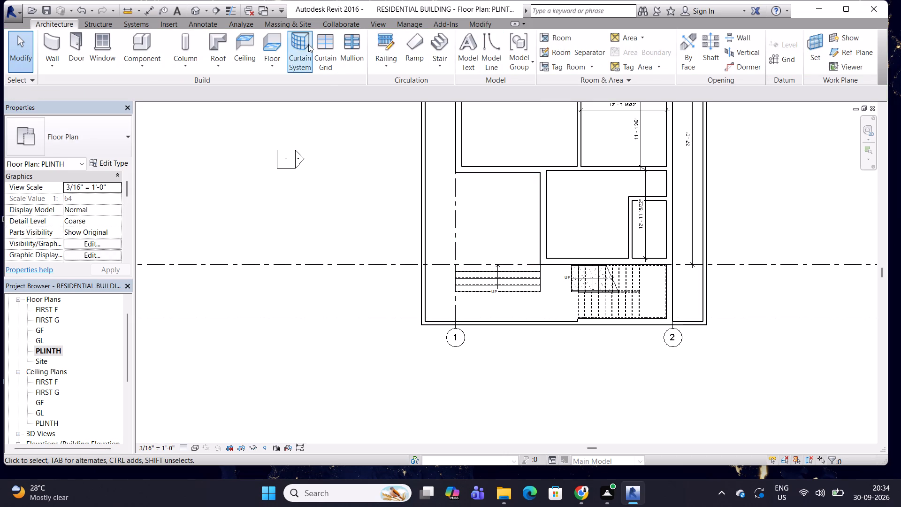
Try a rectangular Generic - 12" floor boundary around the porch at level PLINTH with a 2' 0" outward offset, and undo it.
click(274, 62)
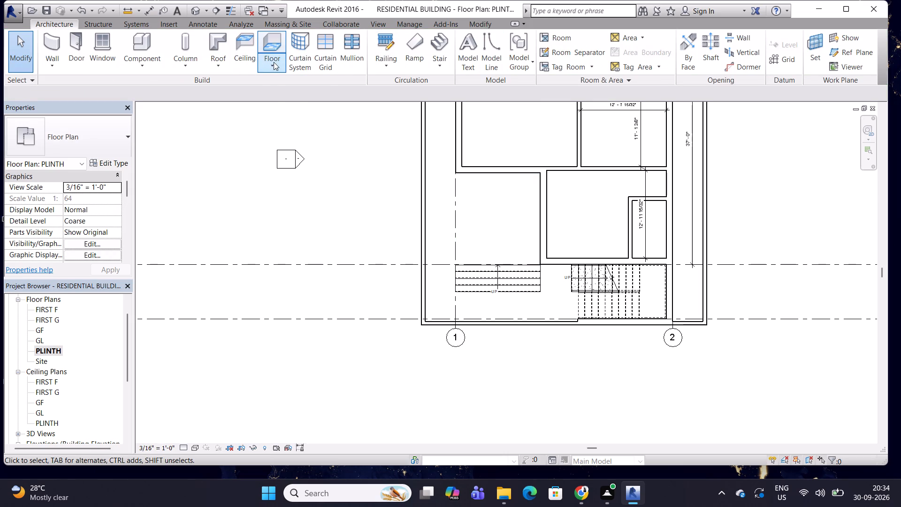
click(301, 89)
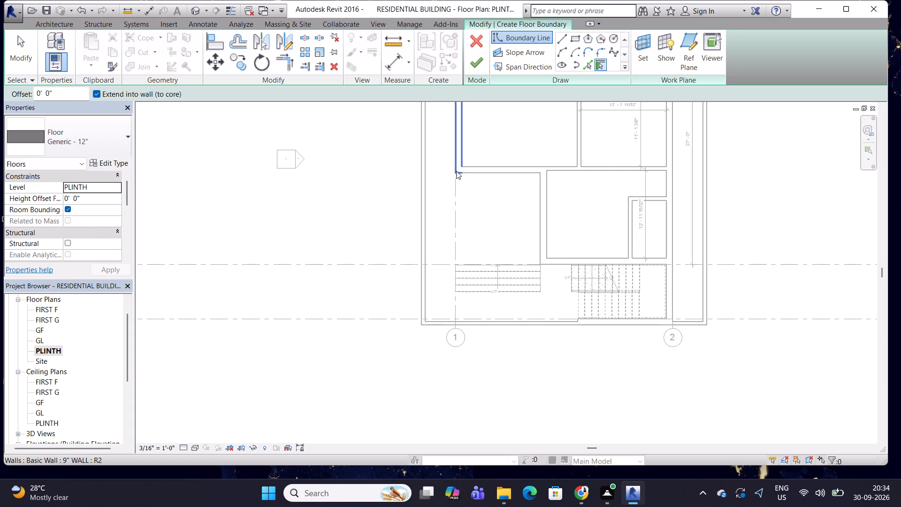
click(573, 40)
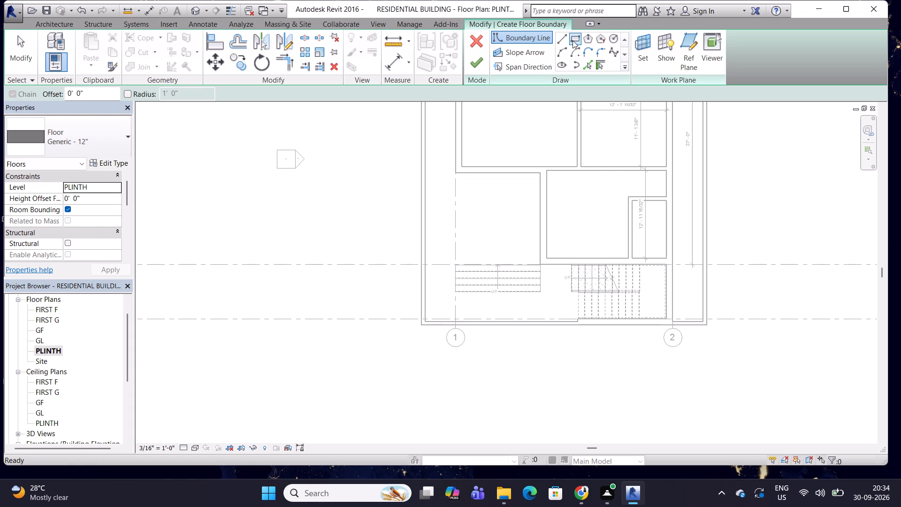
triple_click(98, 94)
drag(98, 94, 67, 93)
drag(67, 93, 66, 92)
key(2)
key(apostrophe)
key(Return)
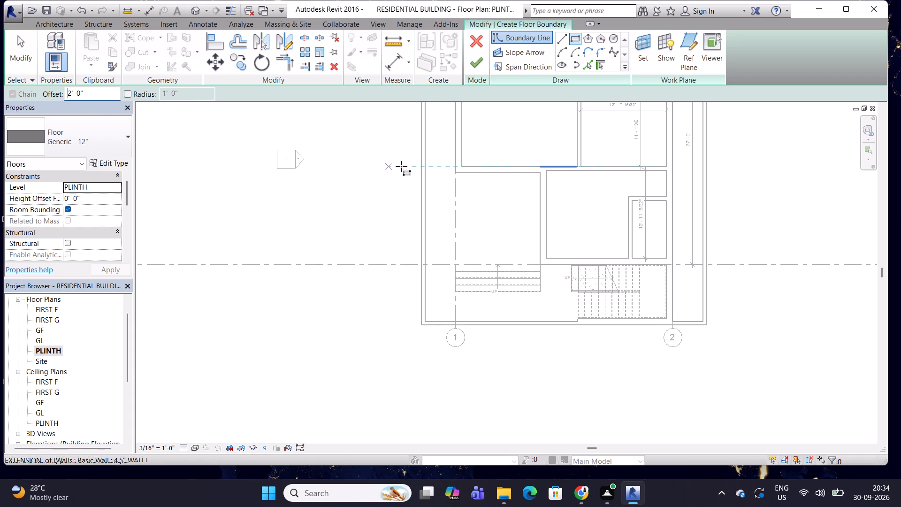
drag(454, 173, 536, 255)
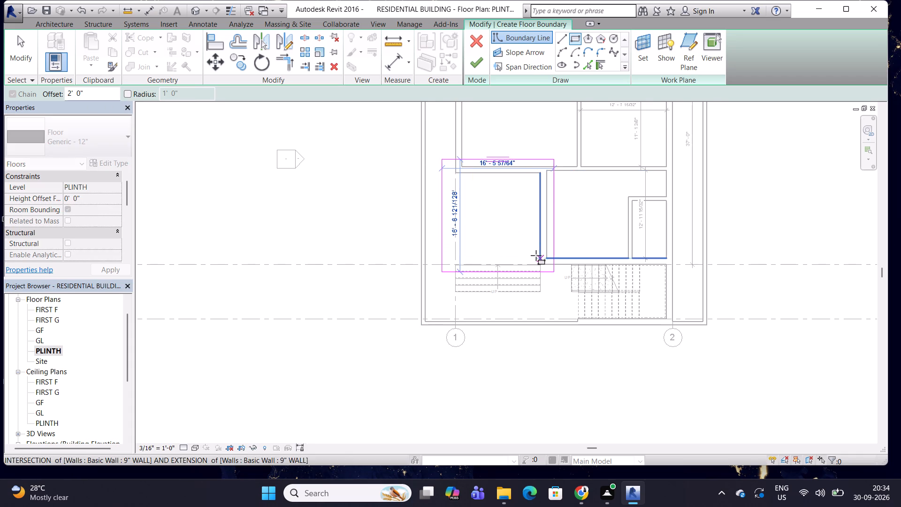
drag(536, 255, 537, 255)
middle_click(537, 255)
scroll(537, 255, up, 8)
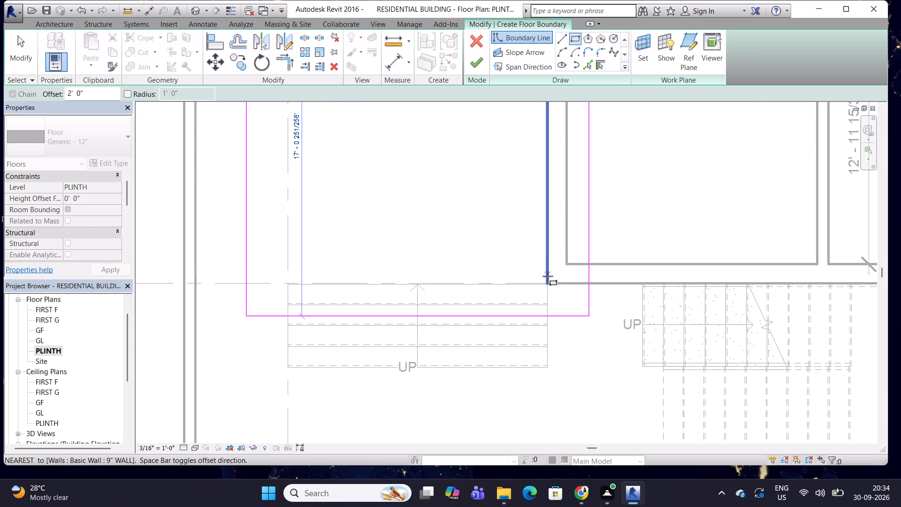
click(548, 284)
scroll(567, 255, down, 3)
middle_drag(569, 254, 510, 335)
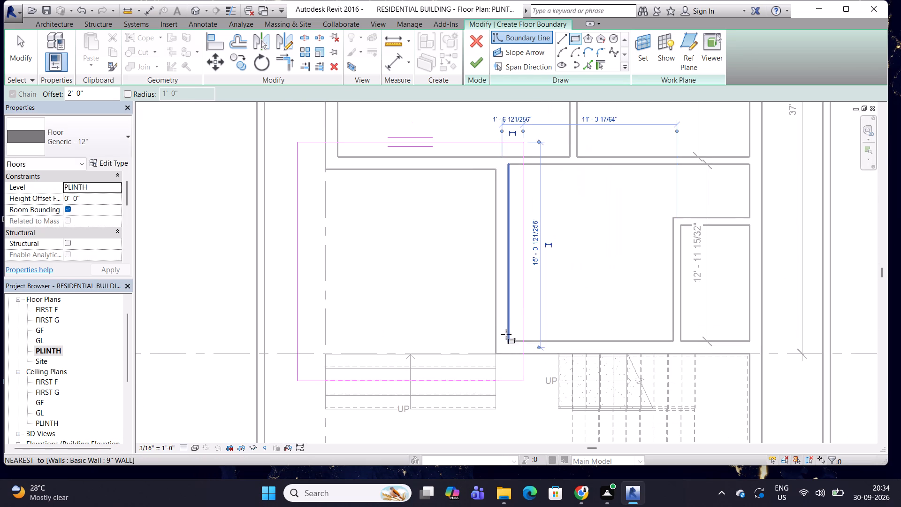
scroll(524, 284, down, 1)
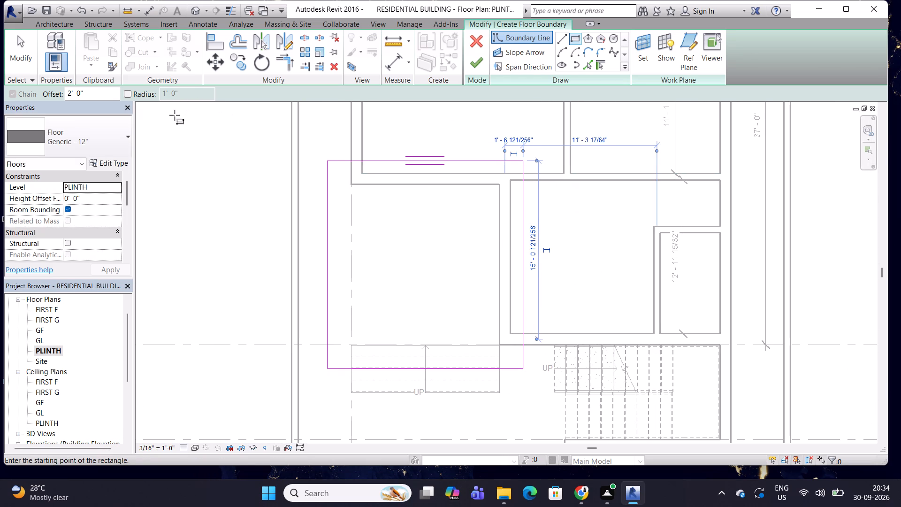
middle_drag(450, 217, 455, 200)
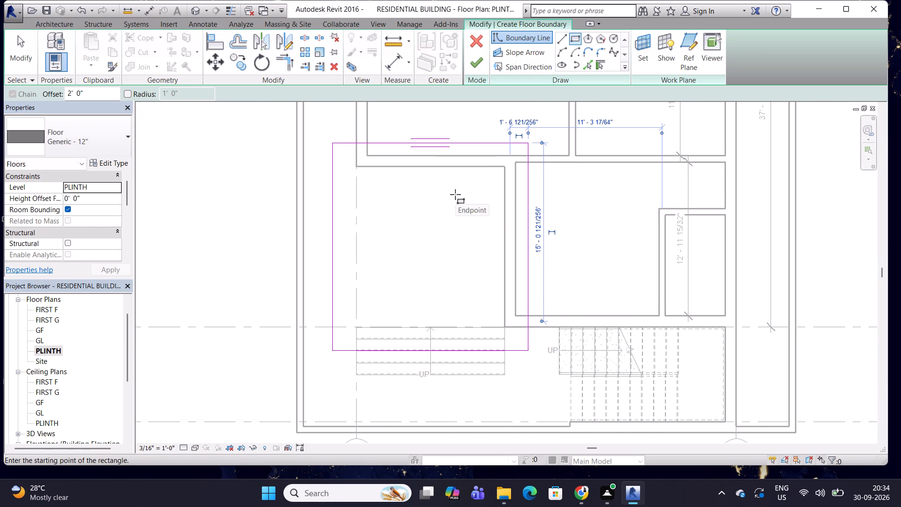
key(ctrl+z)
Create a rectangular Generic - 12" porch floor with 0' 0" offset, about 12' 6" by 13' 6", from grid 1 to the side wall, ending at the entrance steps.
middle_drag(474, 184, 405, 172)
scroll(389, 161, up, 2)
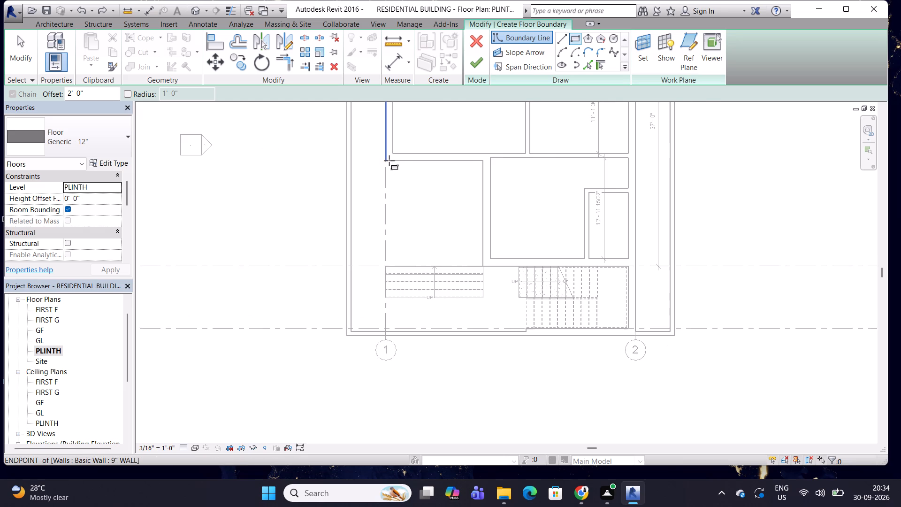
drag(88, 92, 66, 94)
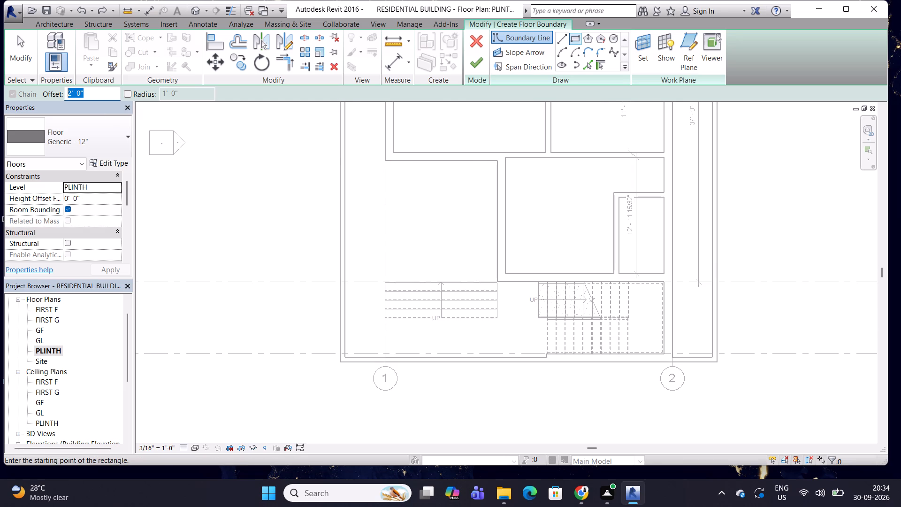
key(0)
key(Return)
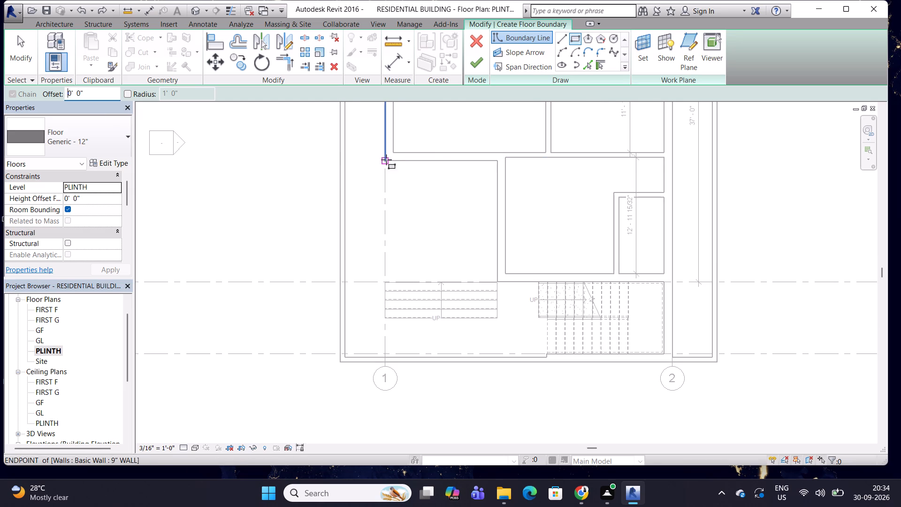
drag(386, 160, 516, 291)
scroll(516, 291, up, 9)
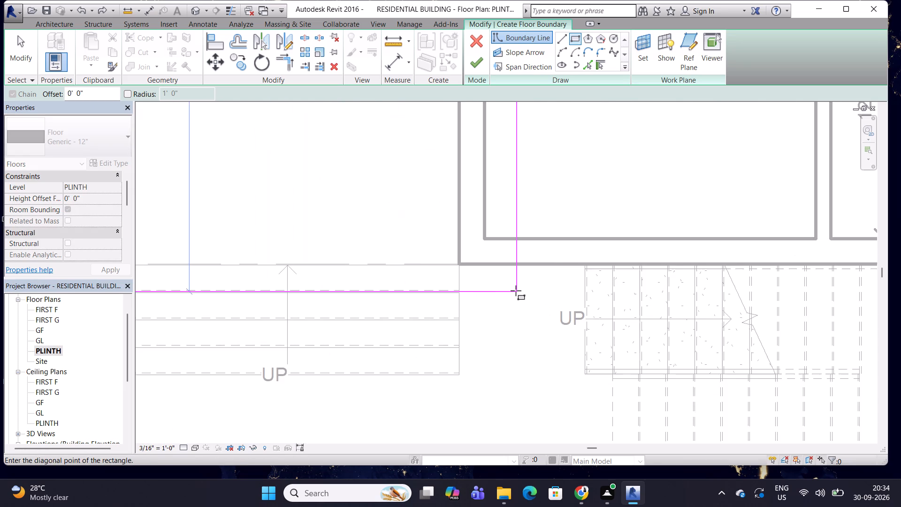
drag(516, 291, 450, 261)
scroll(450, 261, down, 3)
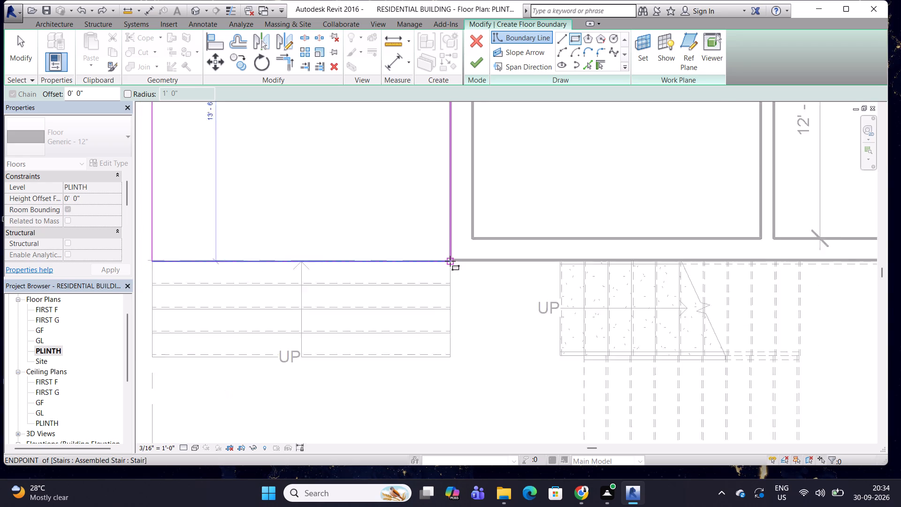
click(450, 261)
click(482, 66)
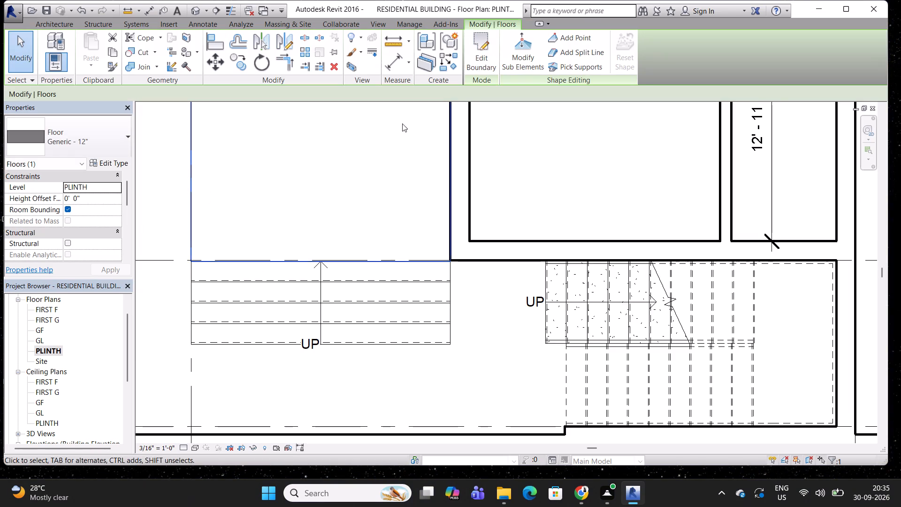
scroll(400, 155, down, 5)
middle_drag(383, 206, 396, 286)
middle_drag(358, 244, 370, 245)
key(Escape)
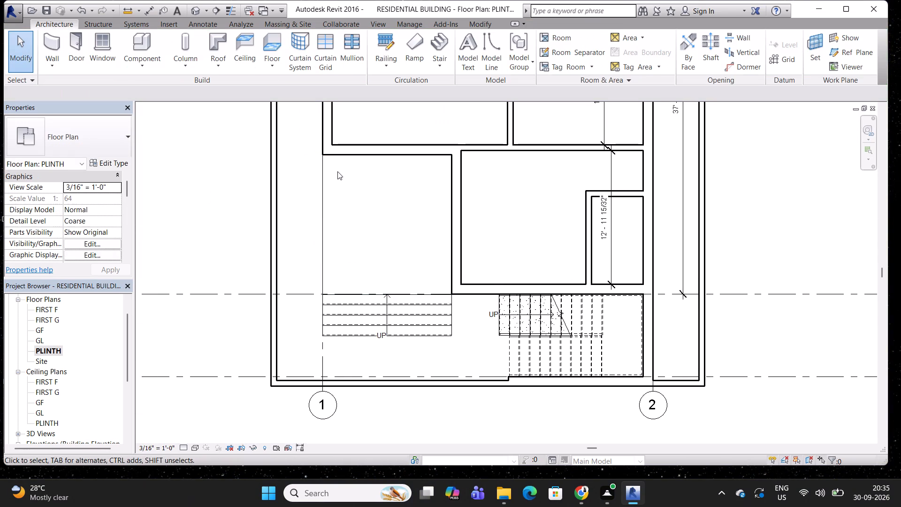
key(Escape)
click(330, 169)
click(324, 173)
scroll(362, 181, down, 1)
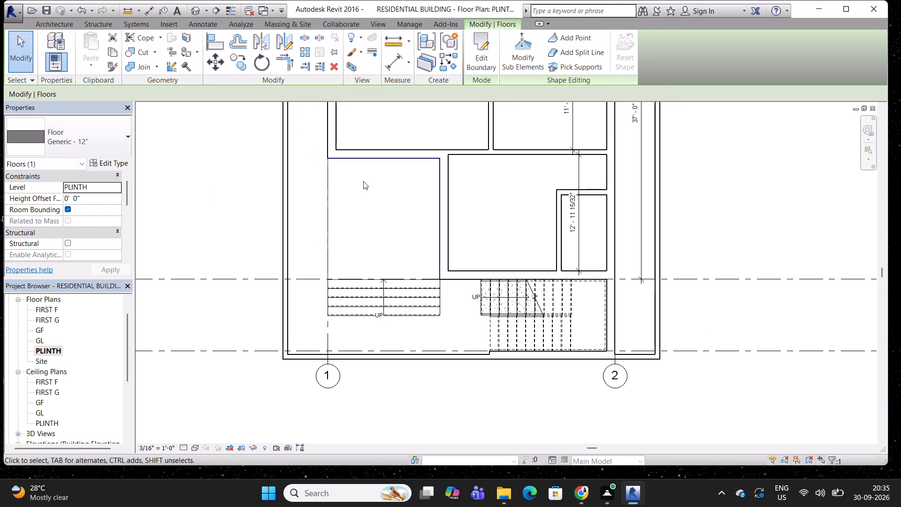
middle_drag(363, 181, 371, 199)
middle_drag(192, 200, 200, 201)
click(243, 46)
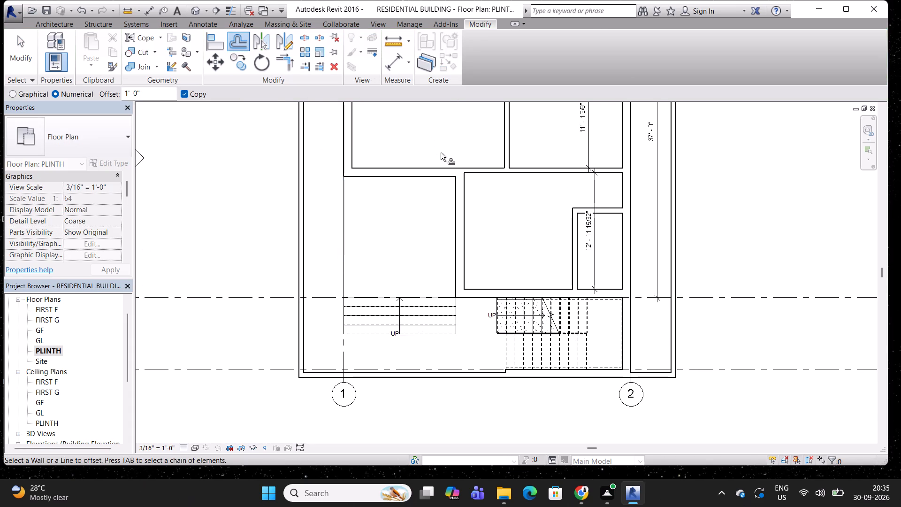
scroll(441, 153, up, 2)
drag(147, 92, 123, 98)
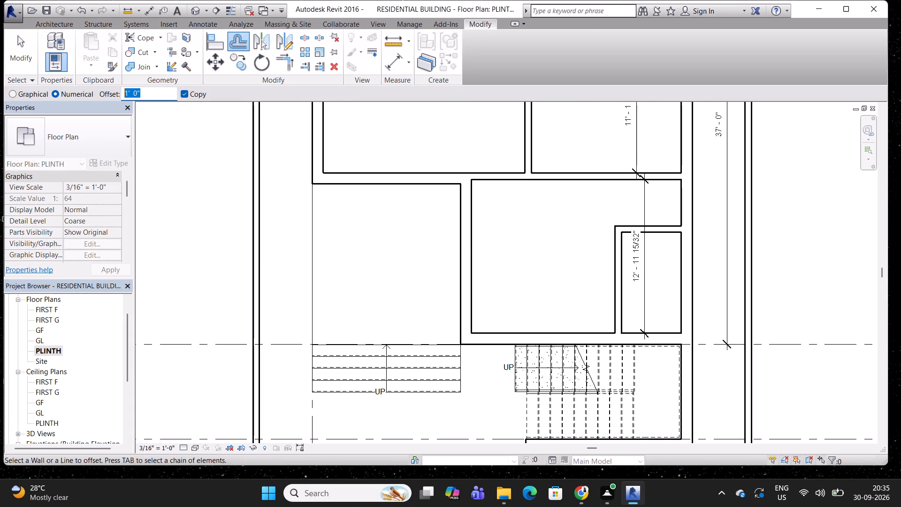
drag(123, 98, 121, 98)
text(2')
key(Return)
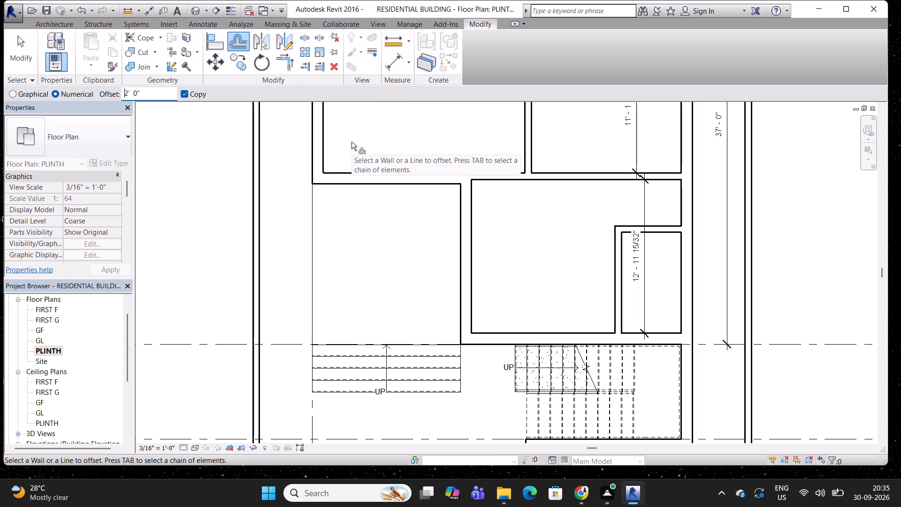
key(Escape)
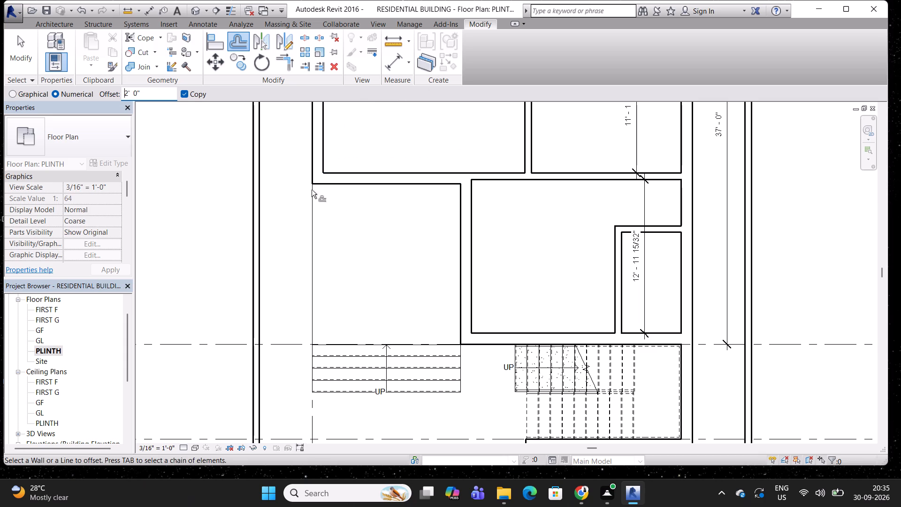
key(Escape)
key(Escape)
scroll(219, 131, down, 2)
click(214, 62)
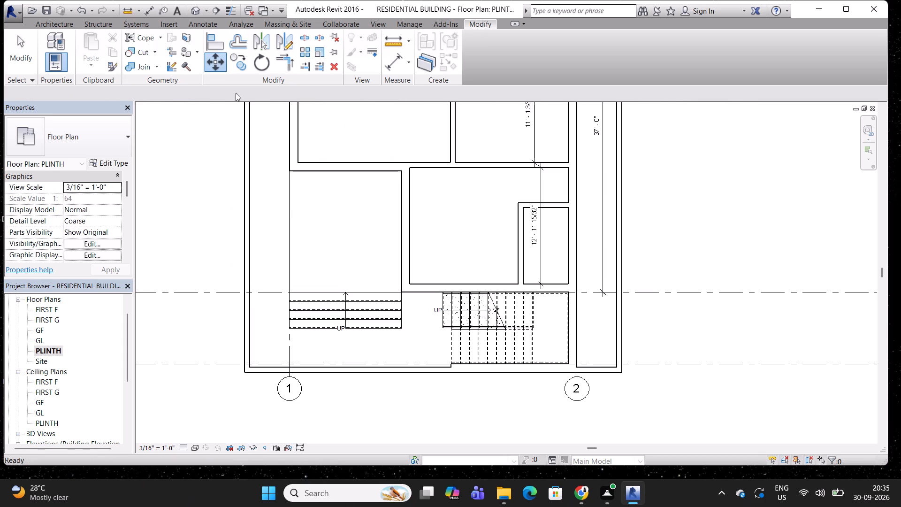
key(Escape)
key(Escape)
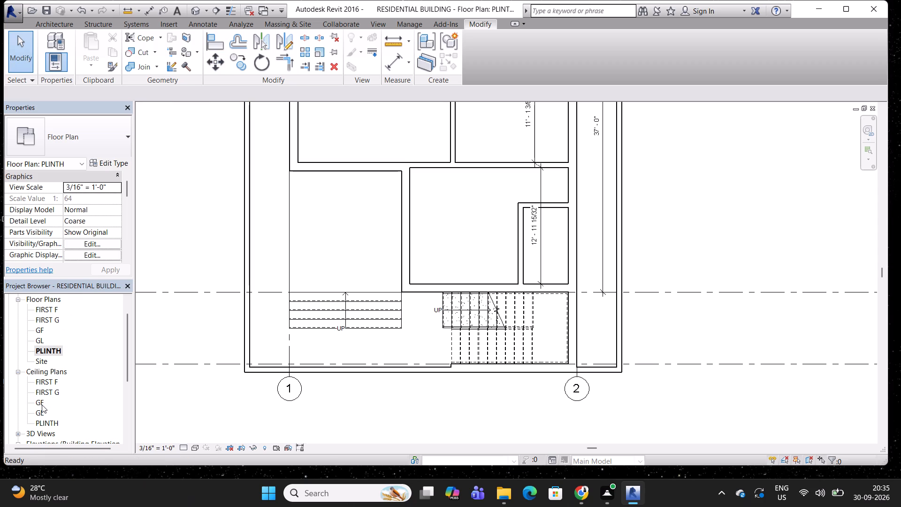
Move the porch floor up by its own thickness in the East elevation, bringing its bottom edge to the PLINTH level line.
click(42, 405)
click(42, 405)
scroll(42, 405, down, 3)
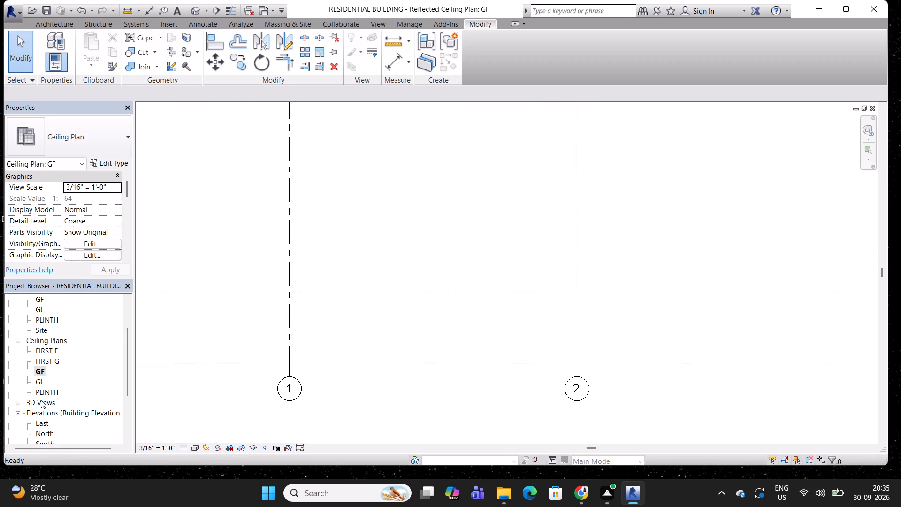
scroll(41, 400, down, 4)
double_click(43, 385)
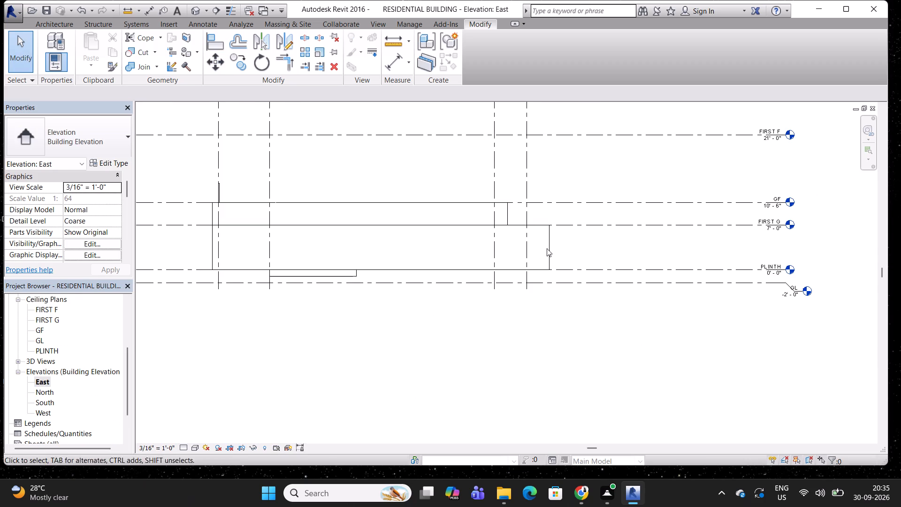
scroll(371, 225, down, 2)
middle_drag(442, 184, 494, 154)
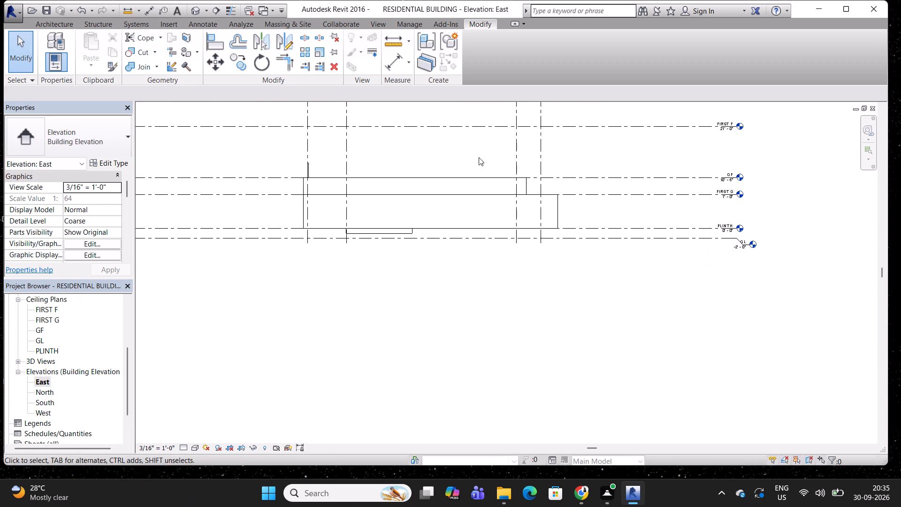
scroll(370, 243, up, 8)
click(389, 224)
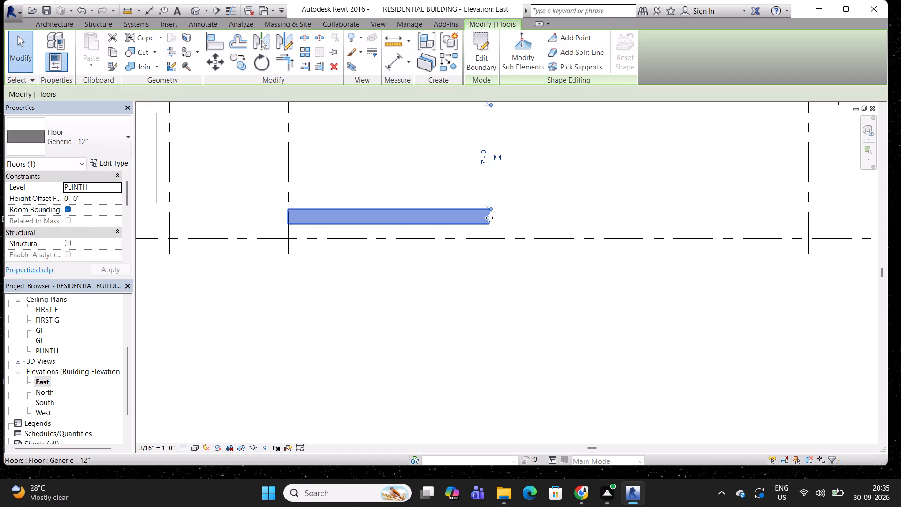
click(218, 61)
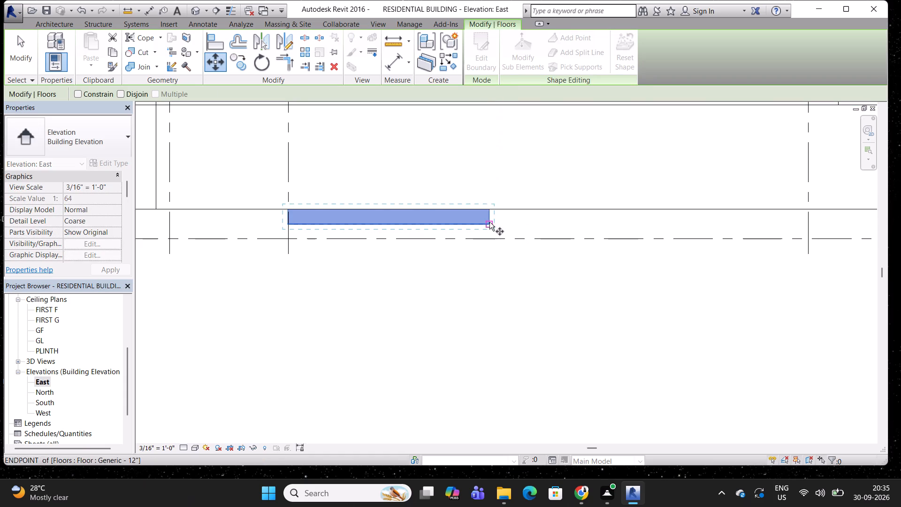
click(489, 222)
click(489, 212)
key(Escape)
key(Escape)
scroll(489, 212, down, 2)
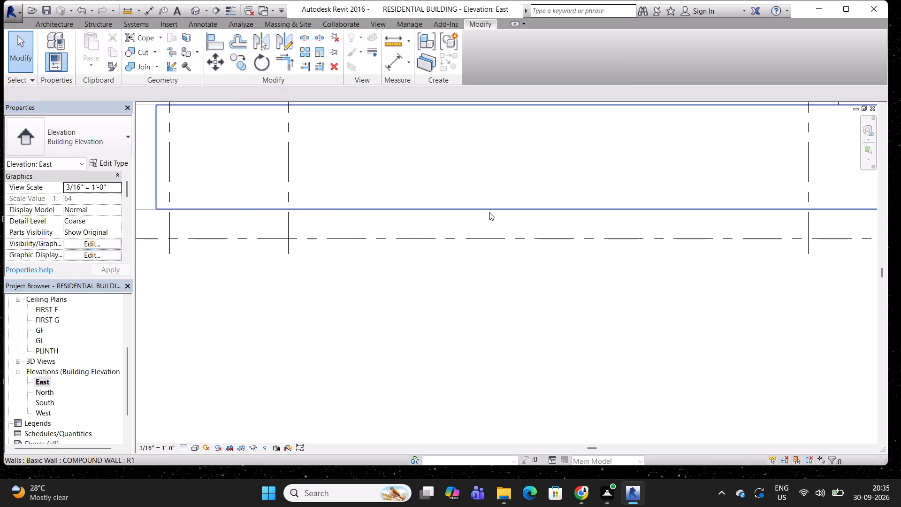
Look through the FIRST G, GF, GL and PLINTH reflected ceiling plans, examining the porch and entrance steps area at grid B.
scroll(489, 212, down, 3)
middle_drag(498, 180, 478, 180)
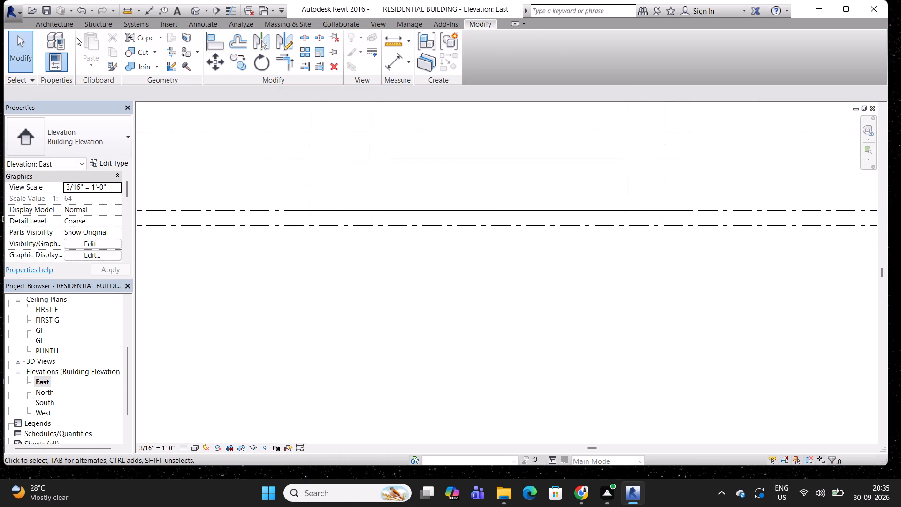
click(53, 27)
scroll(265, 147, down, 5)
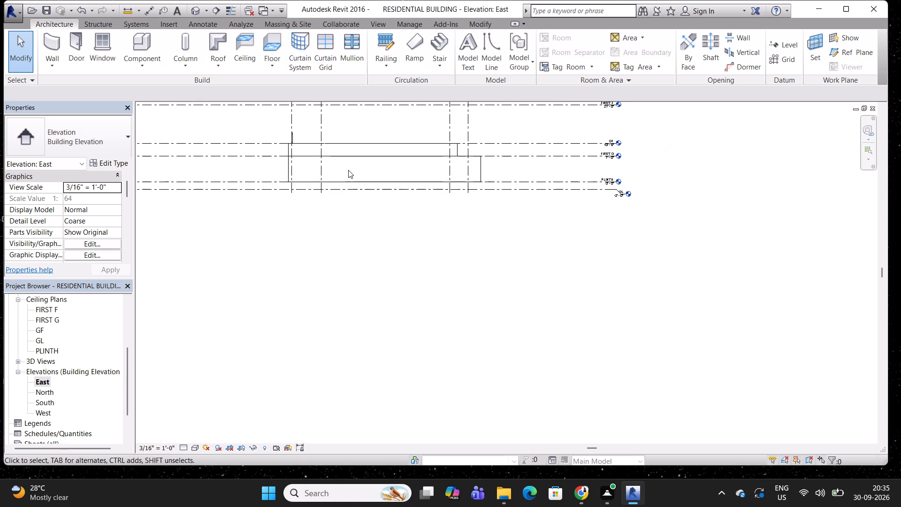
middle_drag(348, 170, 344, 203)
double_click(53, 319)
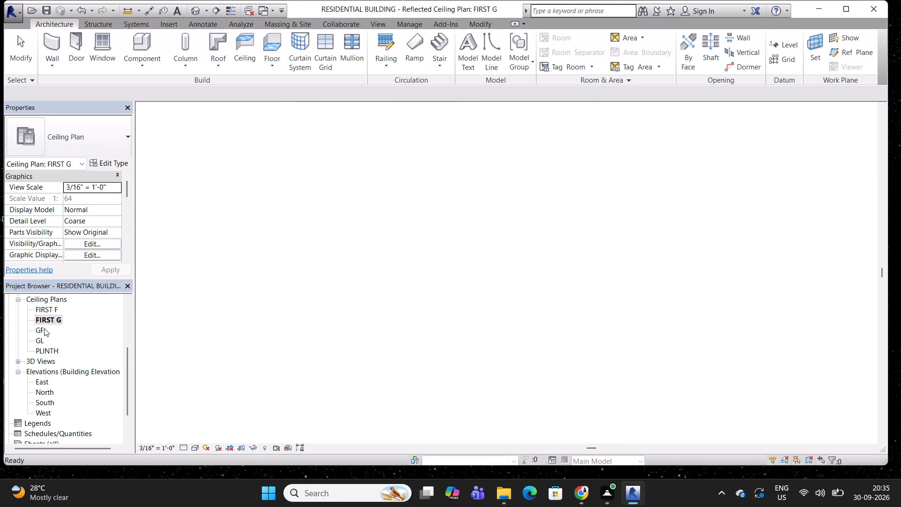
double_click(43, 328)
scroll(305, 228, down, 6)
scroll(369, 199, down, 5)
middle_drag(416, 155, 398, 205)
double_click(44, 349)
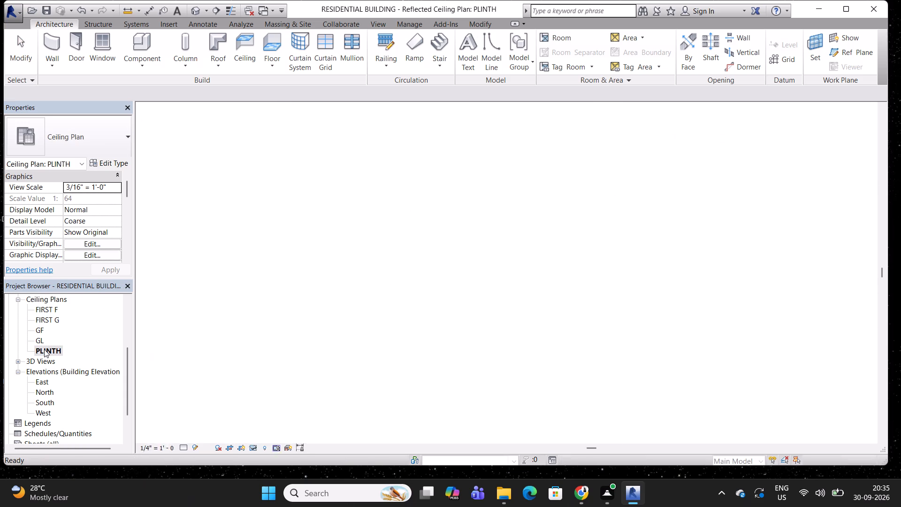
scroll(334, 235, down, 1)
scroll(104, 339, up, 3)
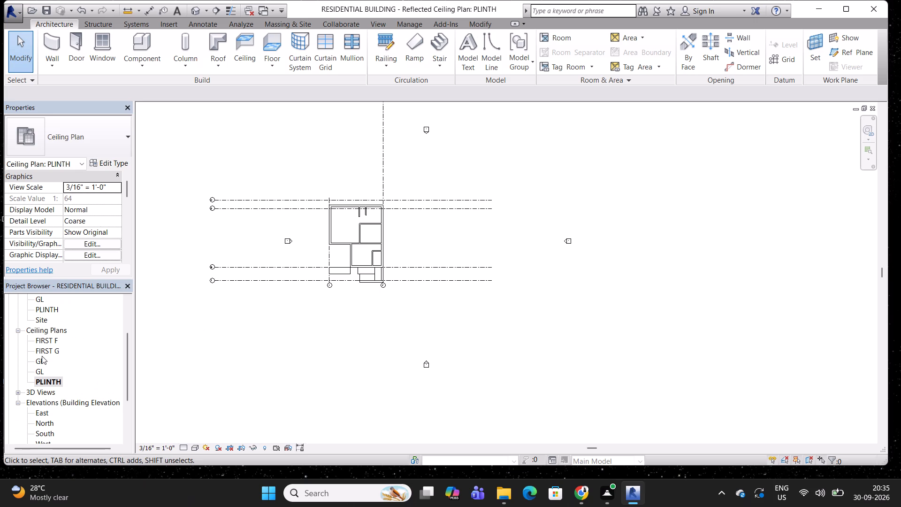
double_click(43, 361)
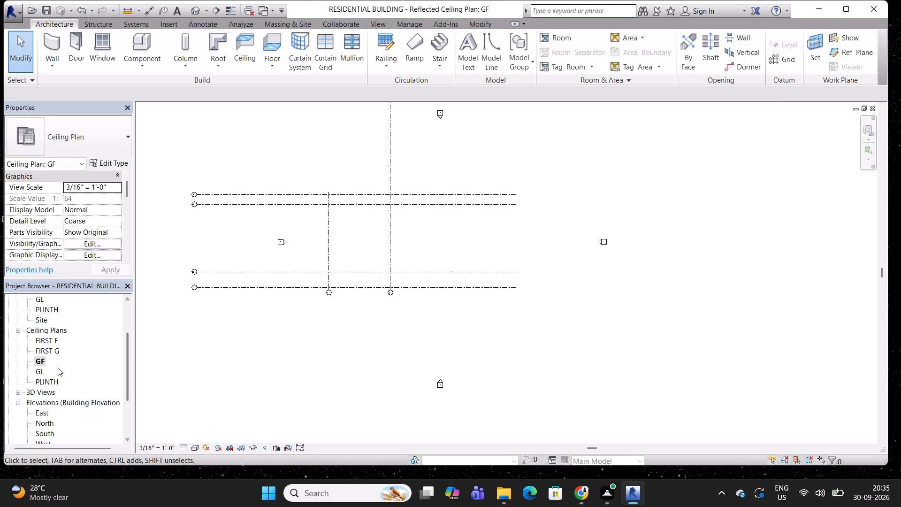
double_click(40, 373)
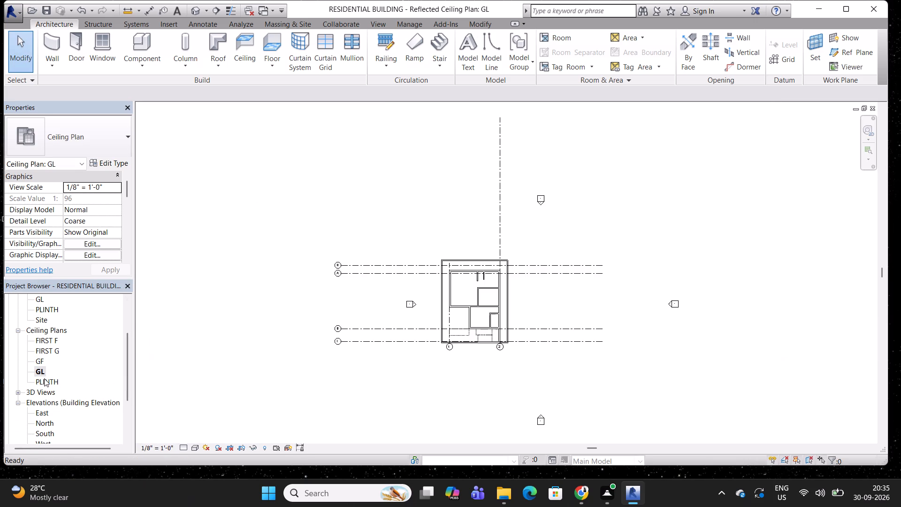
scroll(387, 338, up, 8)
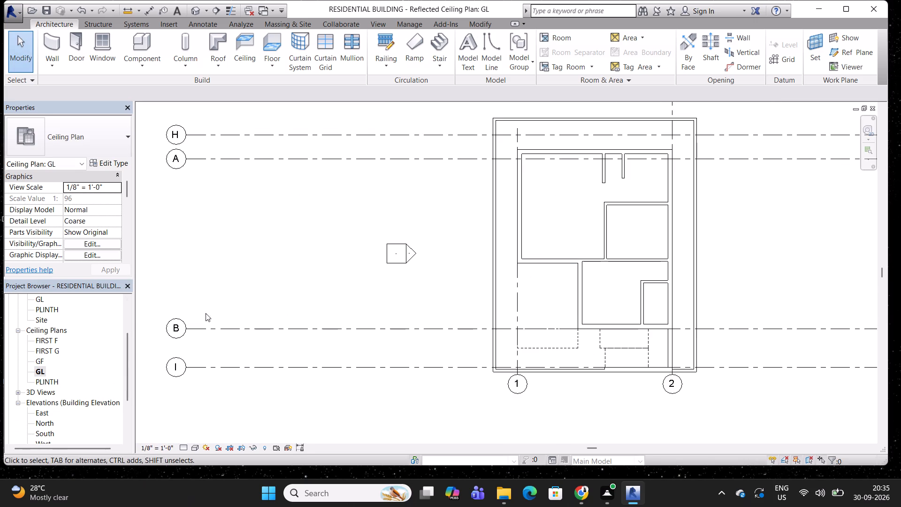
double_click(47, 378)
scroll(418, 271, down, 2)
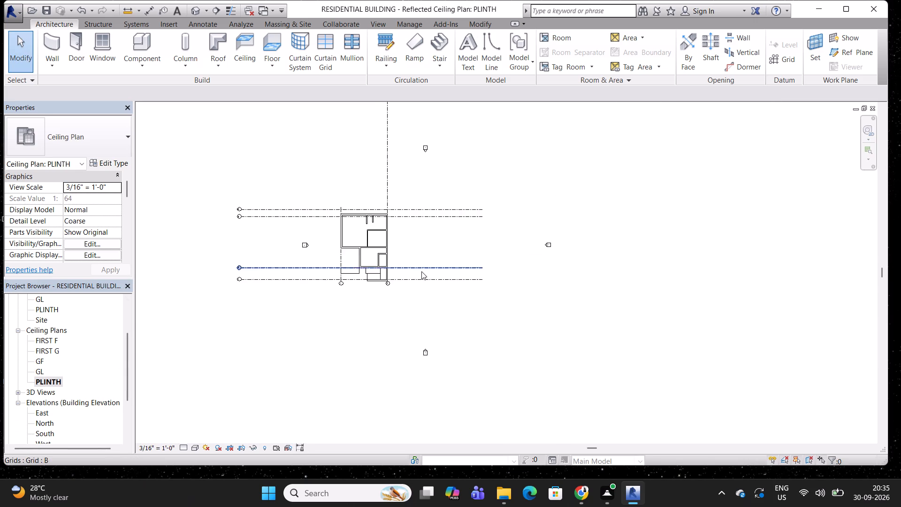
scroll(365, 271, up, 14)
middle_drag(345, 211, 346, 236)
scroll(52, 338, up, 3)
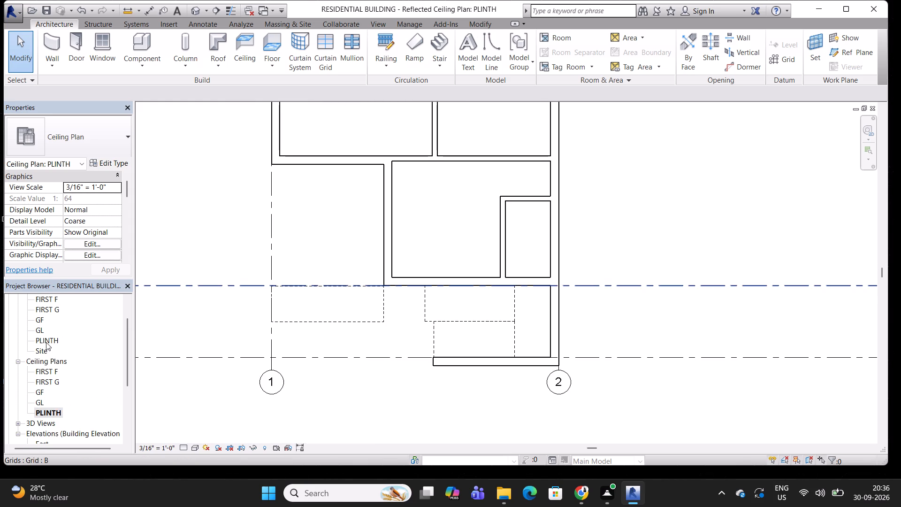
Examine the porch floor's height against the entrance steps in the PLINTH floor plan and the 3D view.
double_click(46, 341)
scroll(389, 257, down, 2)
middle_drag(385, 249, 374, 294)
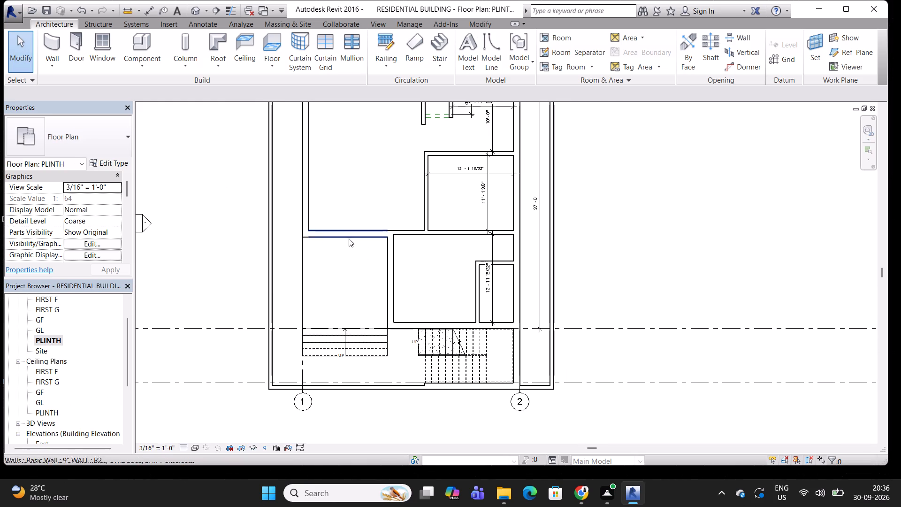
key(Escape)
key(Escape)
key(Escape)
click(193, 8)
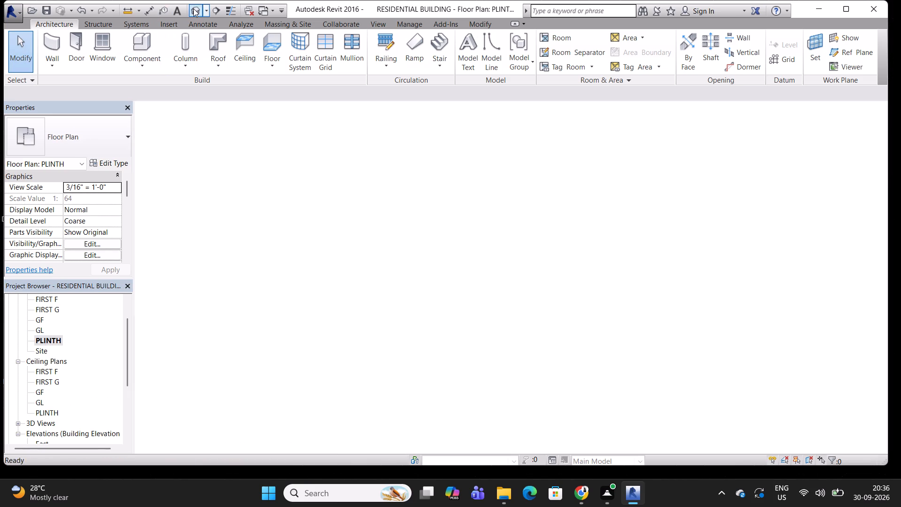
shift+middle_drag(494, 255, 678, 270)
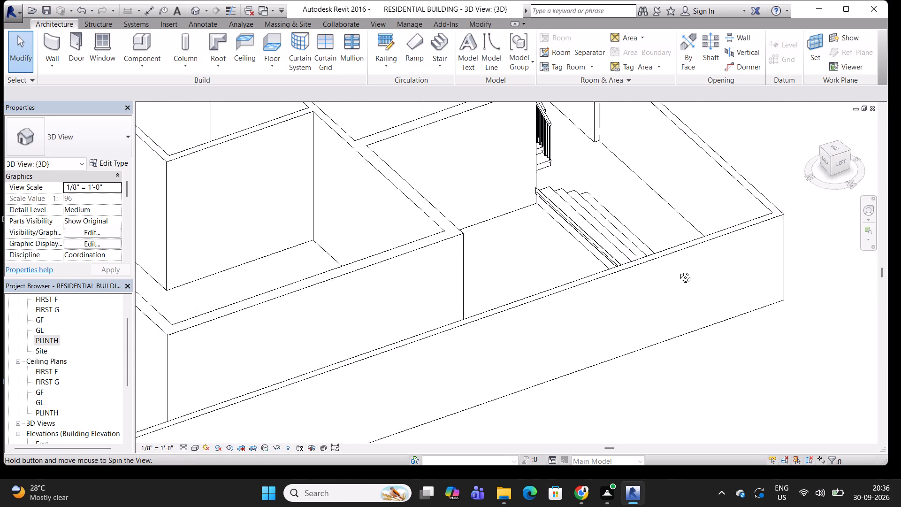
shift+middle_drag(678, 270, 490, 304)
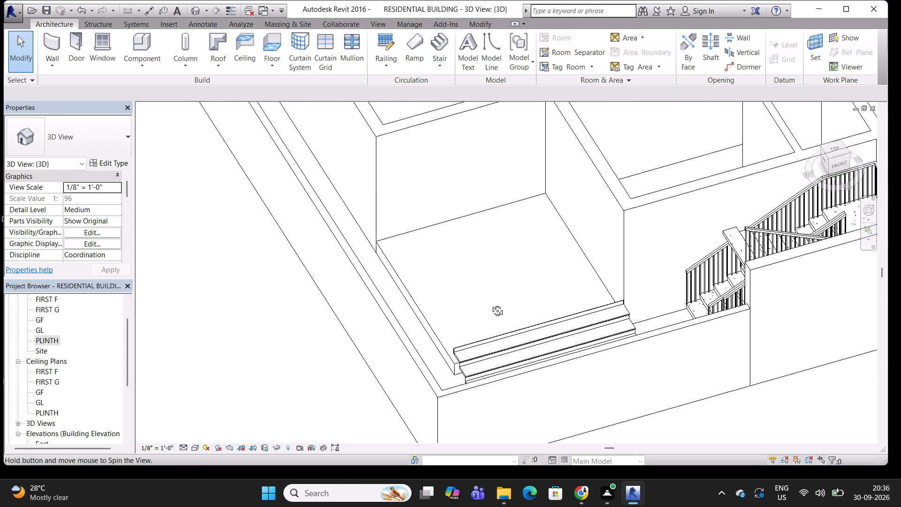
shift+middle_drag(490, 304, 489, 307)
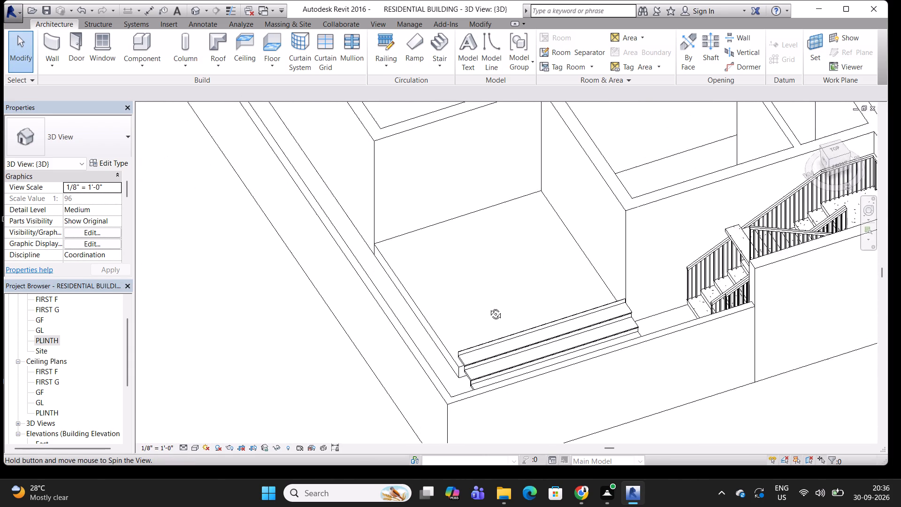
shift+middle_drag(489, 307, 483, 305)
click(420, 282)
click(399, 277)
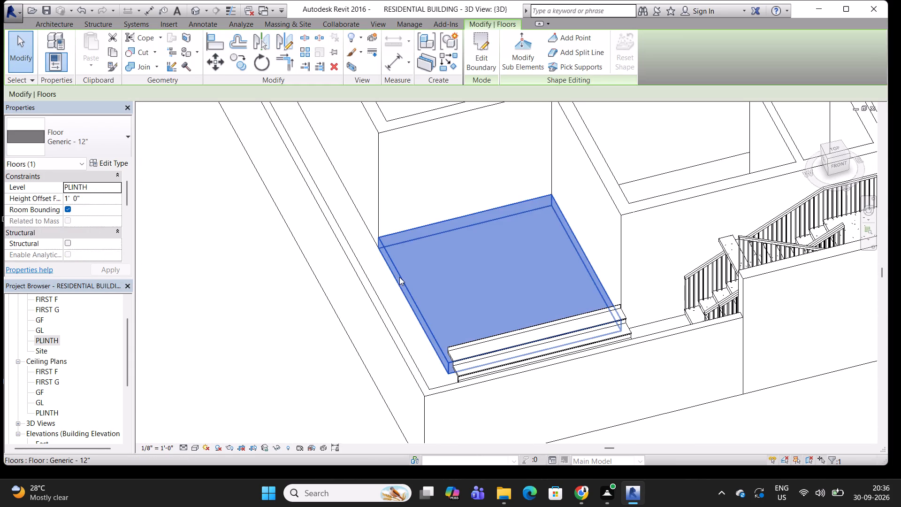
key(Escape)
key(Escape)
key(Escape)
key(Escape)
key(Escape)
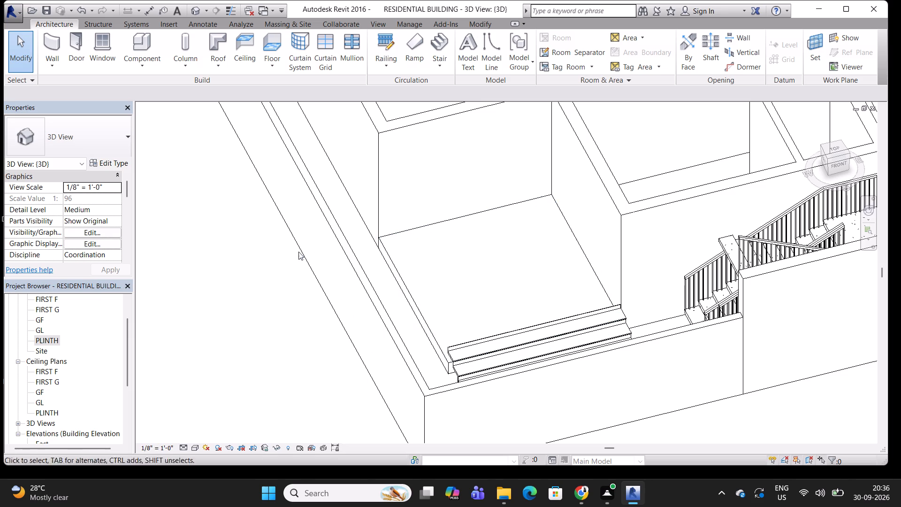
key(Escape)
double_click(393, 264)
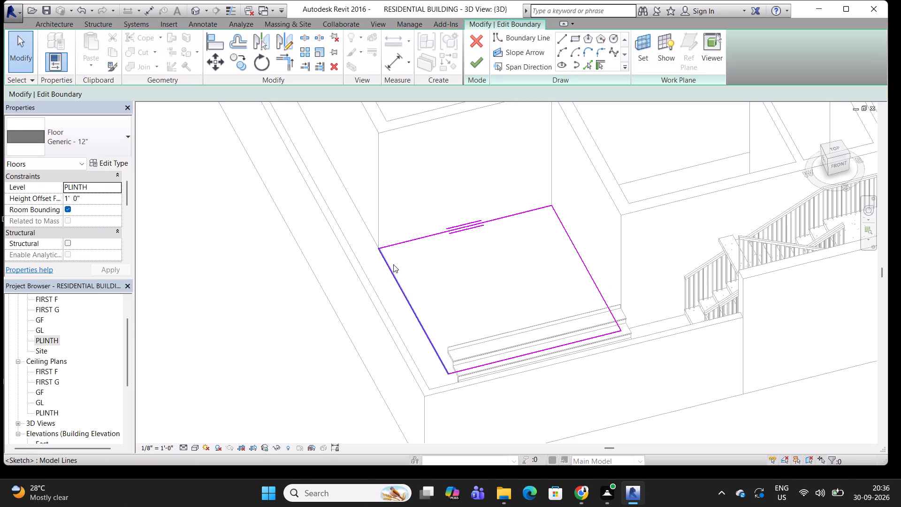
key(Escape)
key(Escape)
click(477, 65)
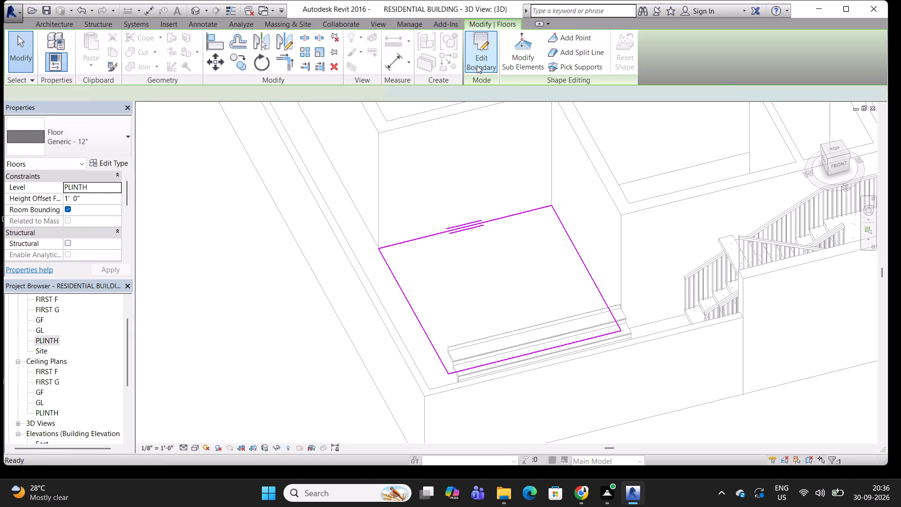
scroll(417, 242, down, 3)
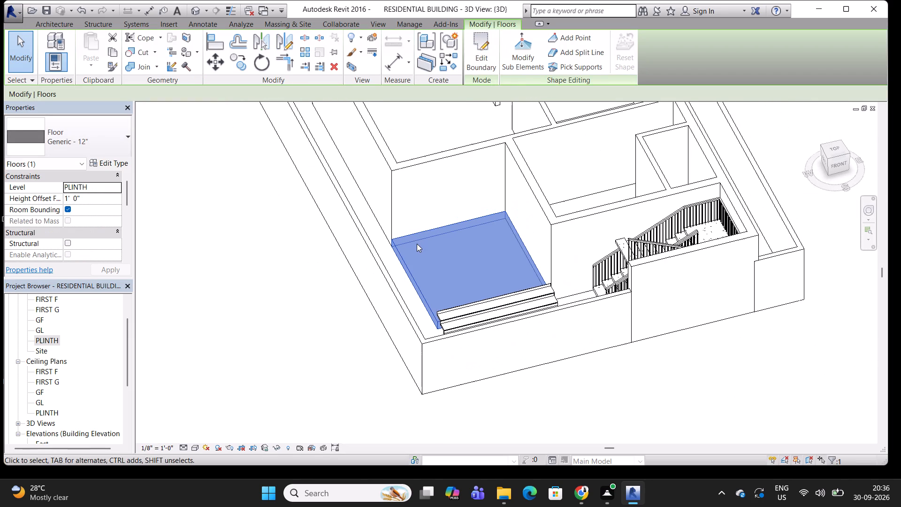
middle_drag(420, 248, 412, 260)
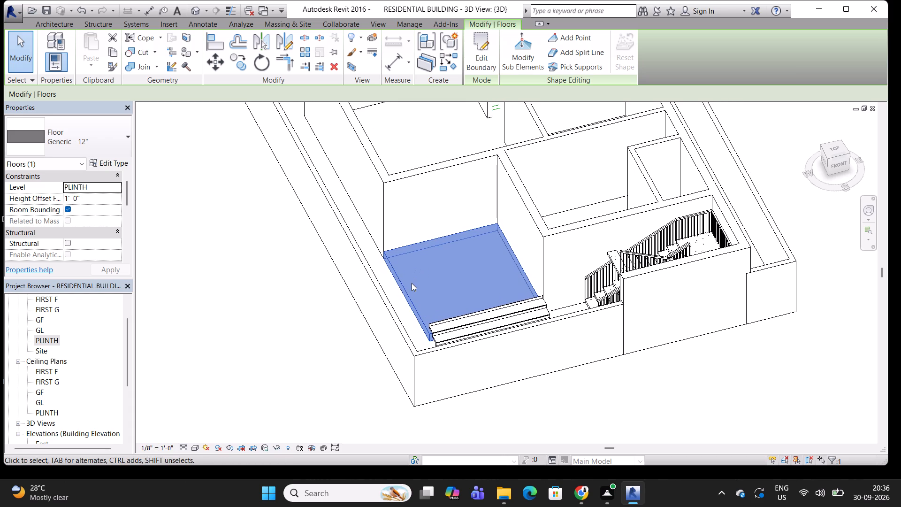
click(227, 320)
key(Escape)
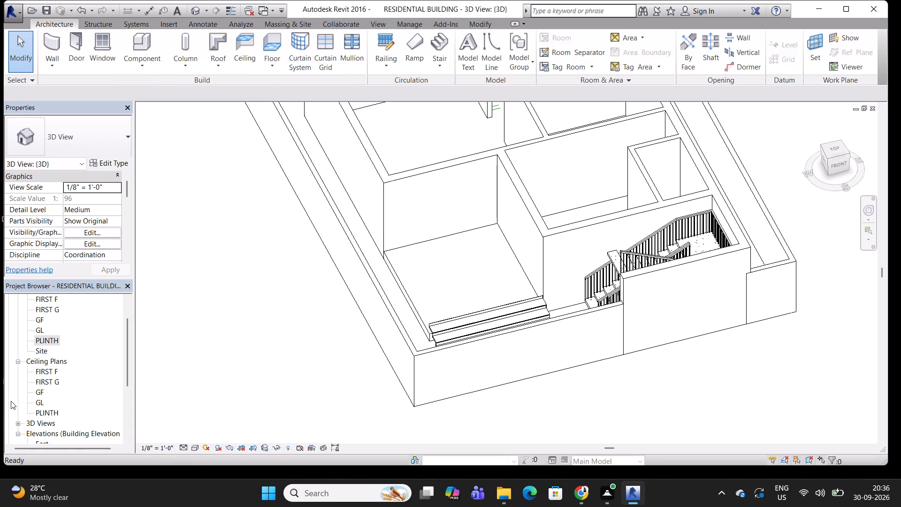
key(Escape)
Temporarily hide the wall category in the East elevation to expose the porch floor behind the compound wall.
click(39, 393)
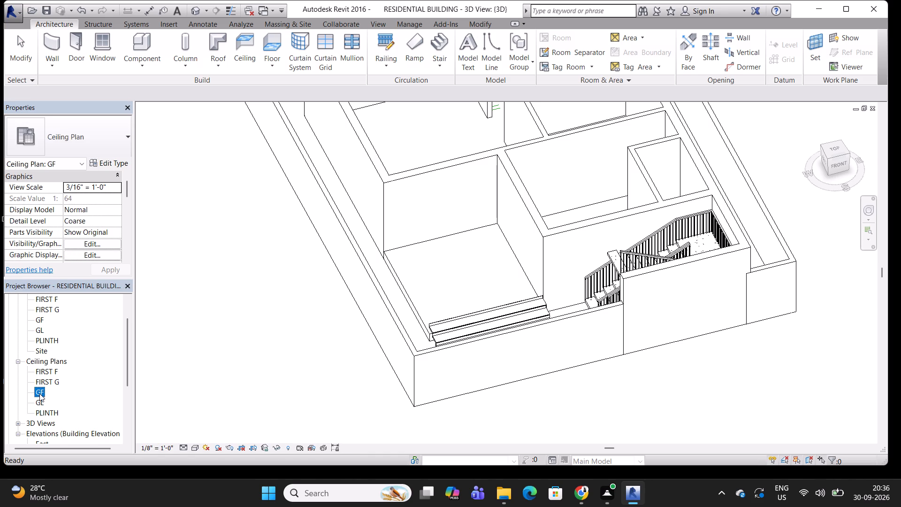
scroll(39, 392, down, 5)
double_click(44, 394)
scroll(389, 266, down, 1)
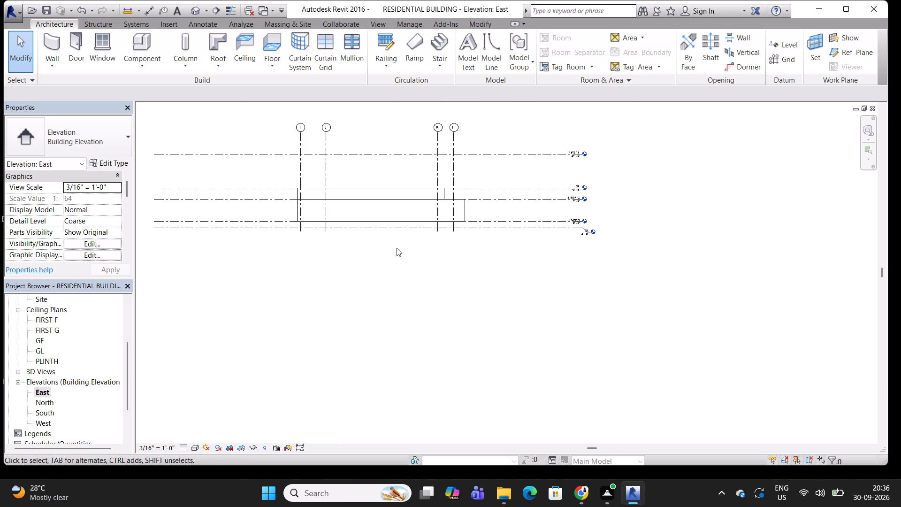
scroll(351, 204, up, 3)
click(350, 196)
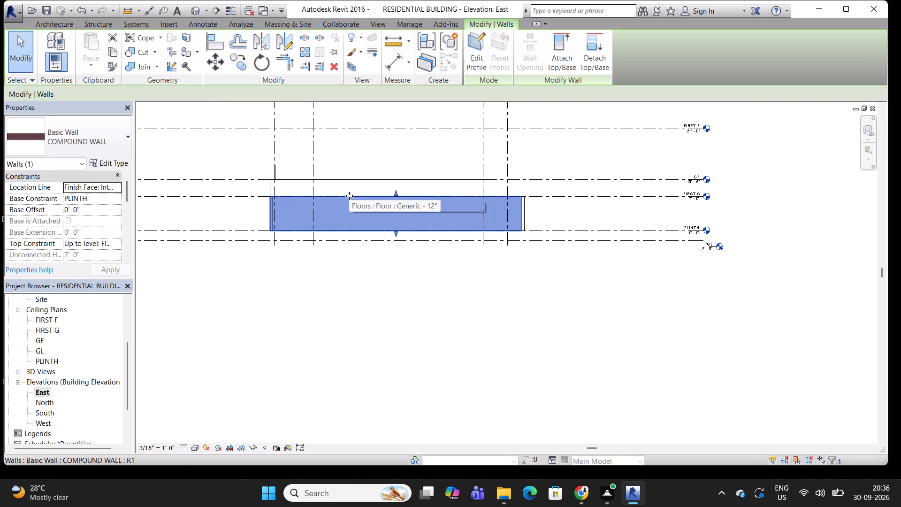
click(251, 445)
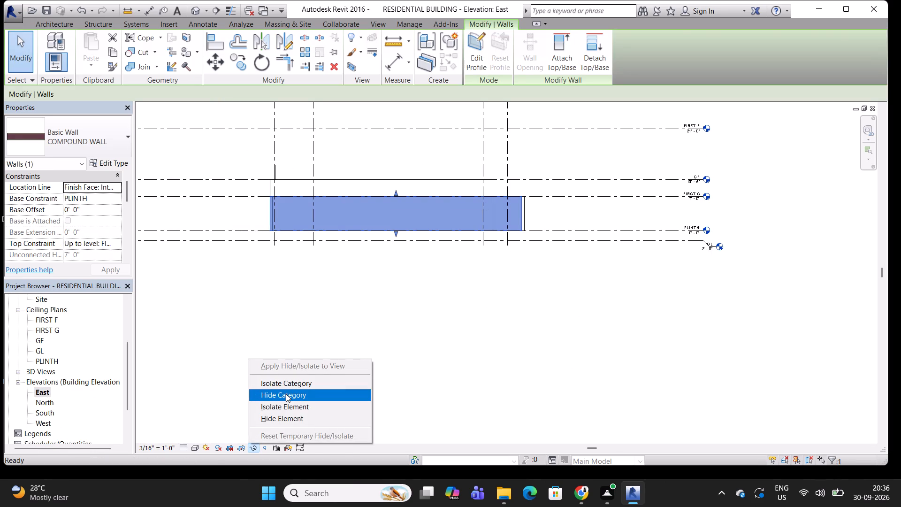
click(286, 394)
Move the porch floor down 1' 0" in the East elevation, aligning its top edge with the PLINTH level line.
scroll(365, 227, up, 8)
scroll(348, 225, down, 2)
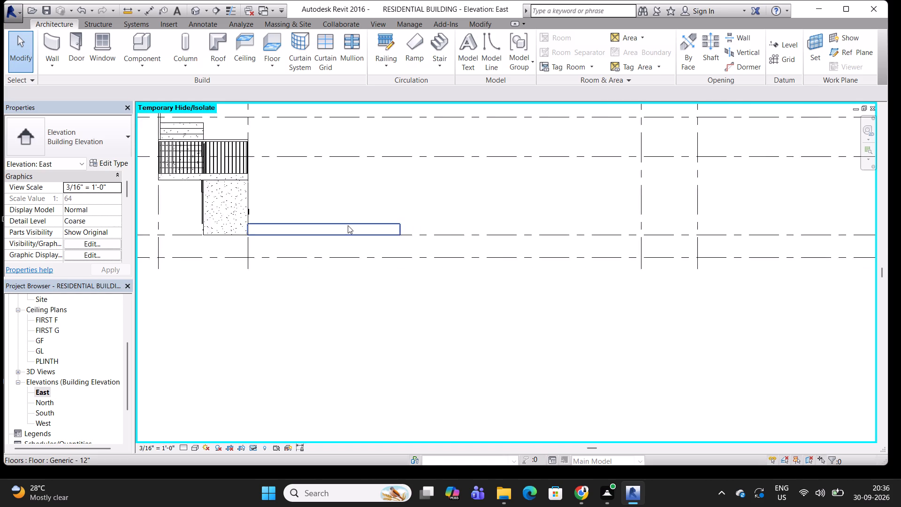
scroll(348, 225, down, 3)
middle_drag(339, 233, 370, 308)
scroll(362, 307, up, 3)
click(352, 301)
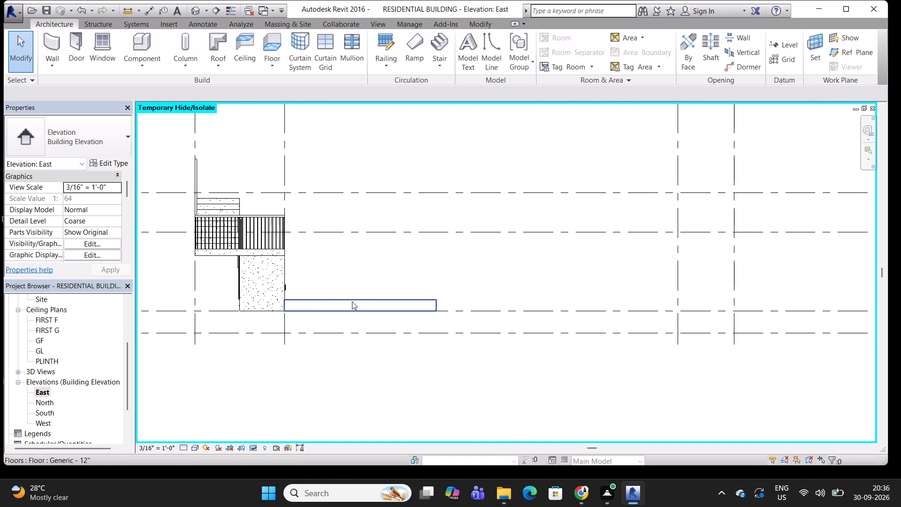
scroll(274, 316, up, 5)
scroll(314, 302, up, 2)
scroll(314, 299, down, 5)
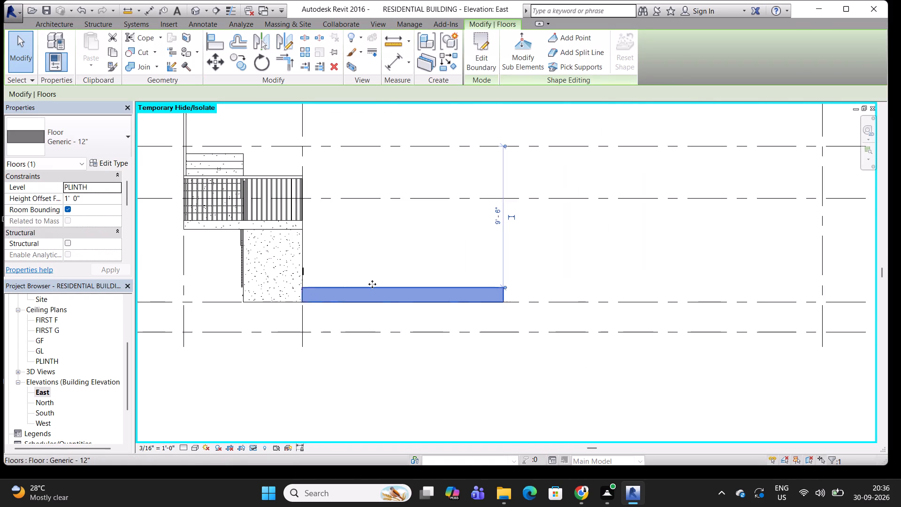
scroll(372, 284, down, 2)
middle_drag(373, 284, 406, 262)
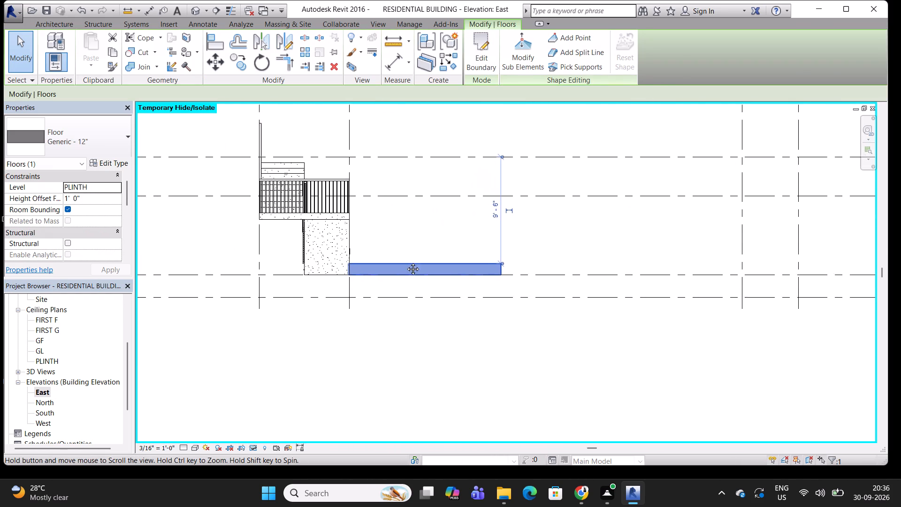
middle_drag(406, 262, 418, 263)
scroll(390, 270, up, 8)
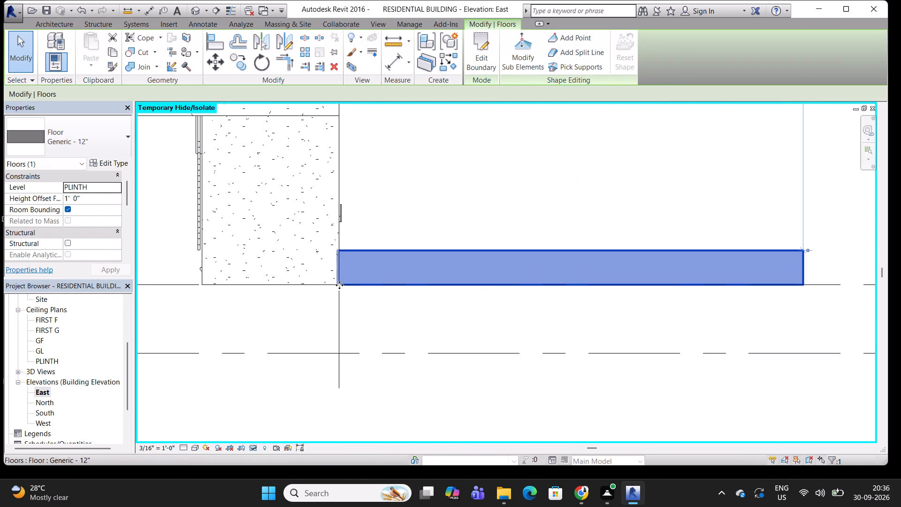
click(215, 61)
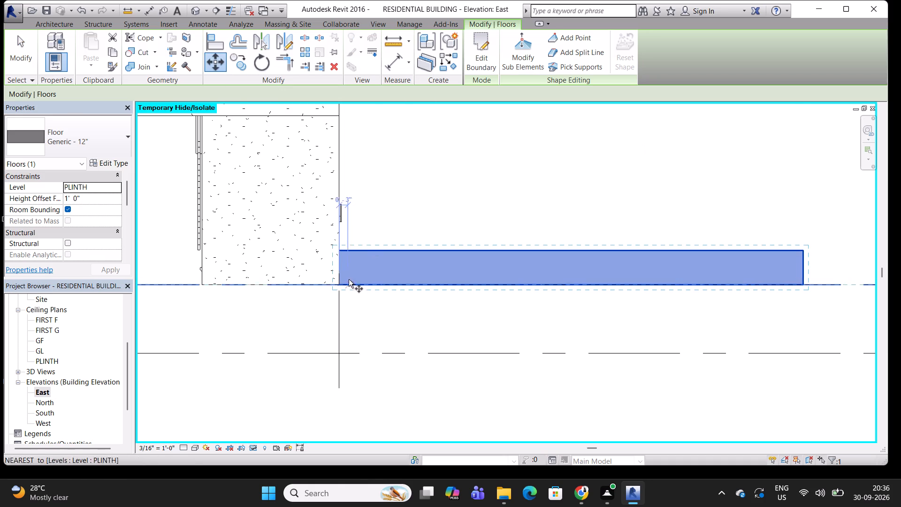
click(337, 248)
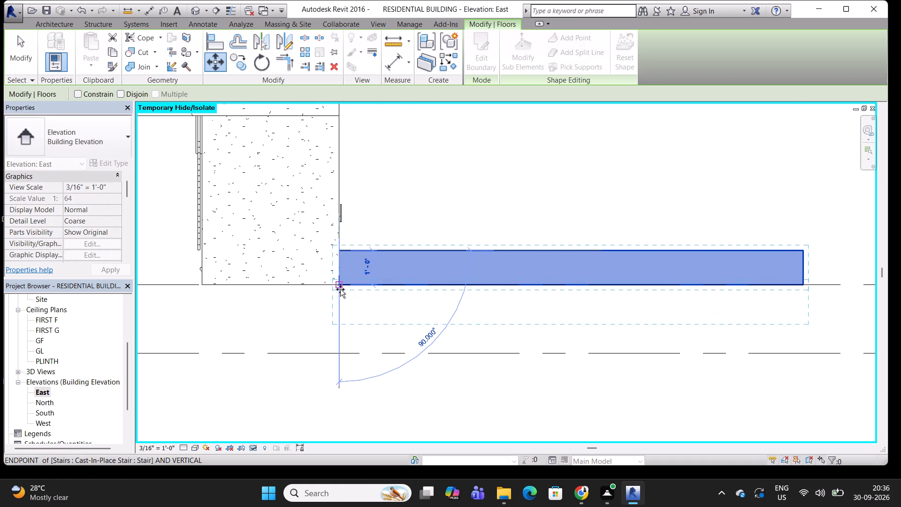
click(340, 288)
scroll(341, 288, down, 3)
middle_drag(357, 288, 320, 245)
key(Escape)
click(420, 265)
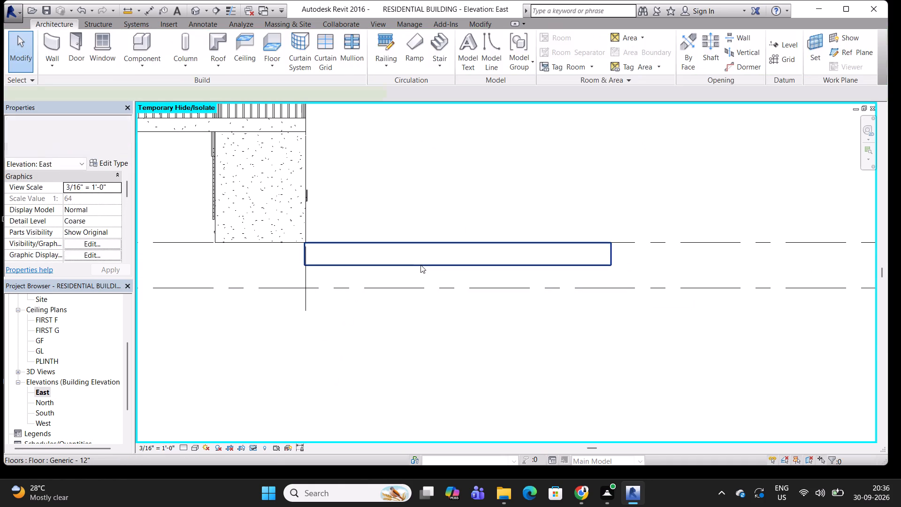
scroll(352, 261, down, 2)
middle_drag(352, 261, 331, 260)
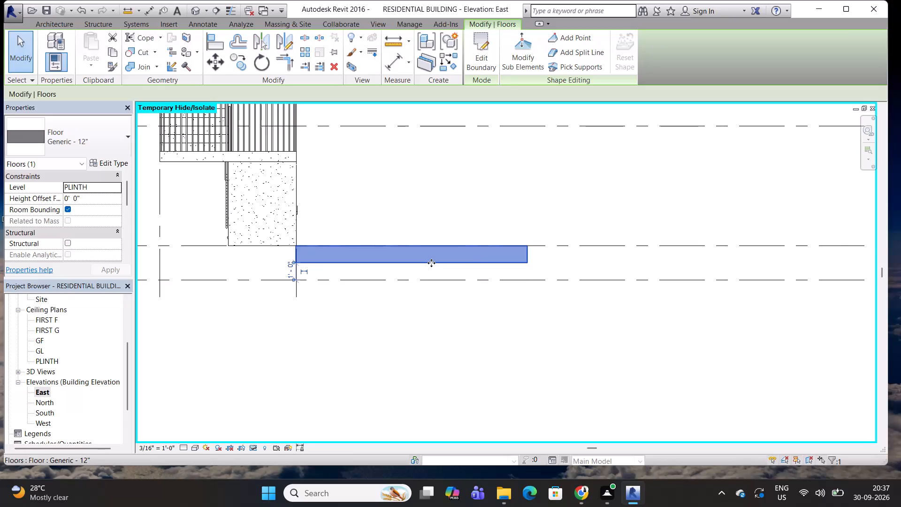
Examine the porch floor's position against the entrance stair, grid B and the PLINTH and GL level lines in the East elevation.
scroll(431, 263, down, 2)
middle_drag(432, 261, 485, 234)
scroll(400, 227, up, 7)
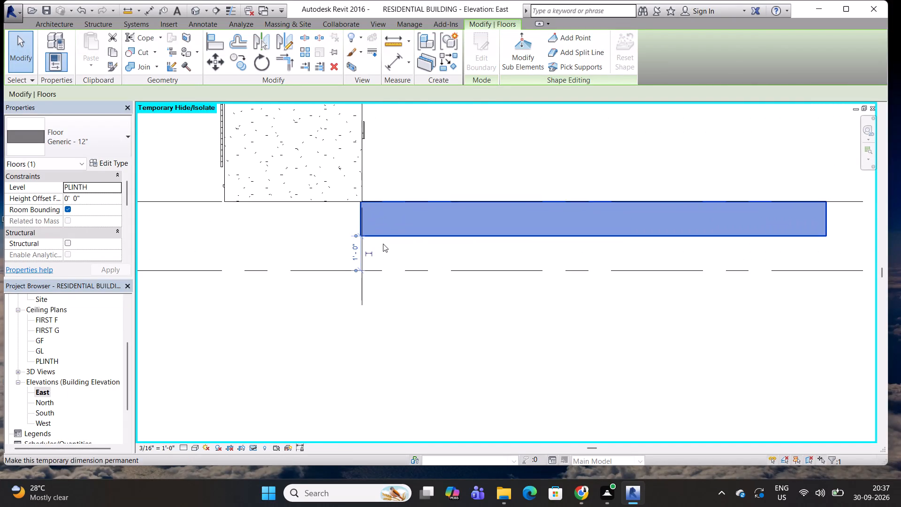
scroll(366, 237, up, 4)
scroll(374, 234, down, 5)
scroll(562, 218, down, 3)
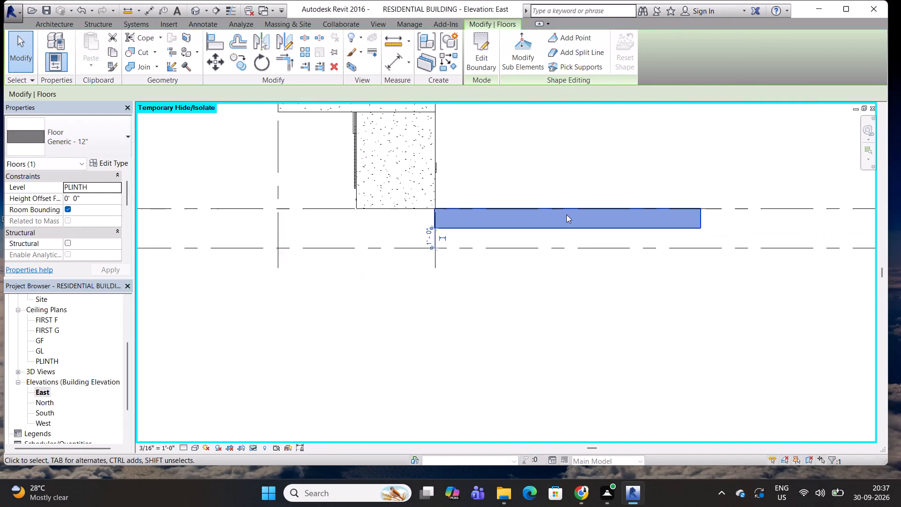
middle_drag(566, 215, 366, 174)
scroll(363, 178, down, 3)
middle_drag(395, 178, 191, 215)
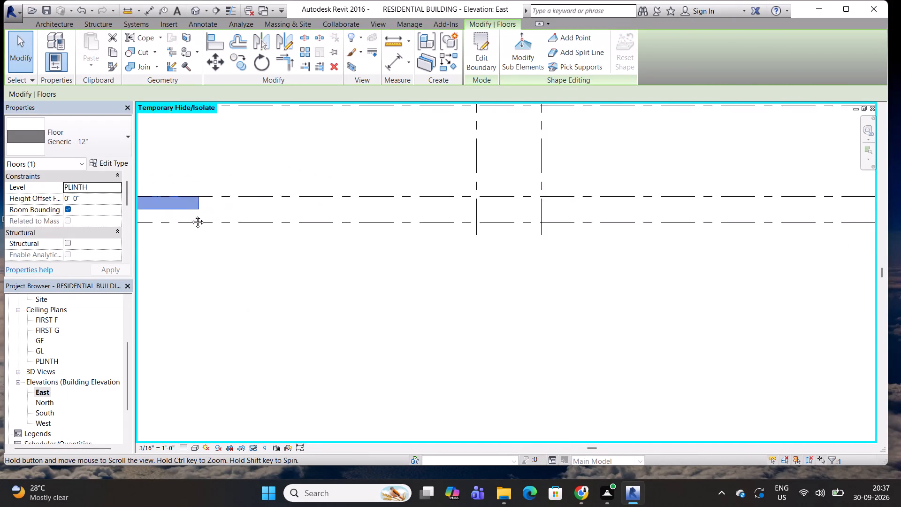
middle_drag(191, 215, 525, 220)
scroll(485, 220, down, 5)
middle_drag(527, 201, 473, 205)
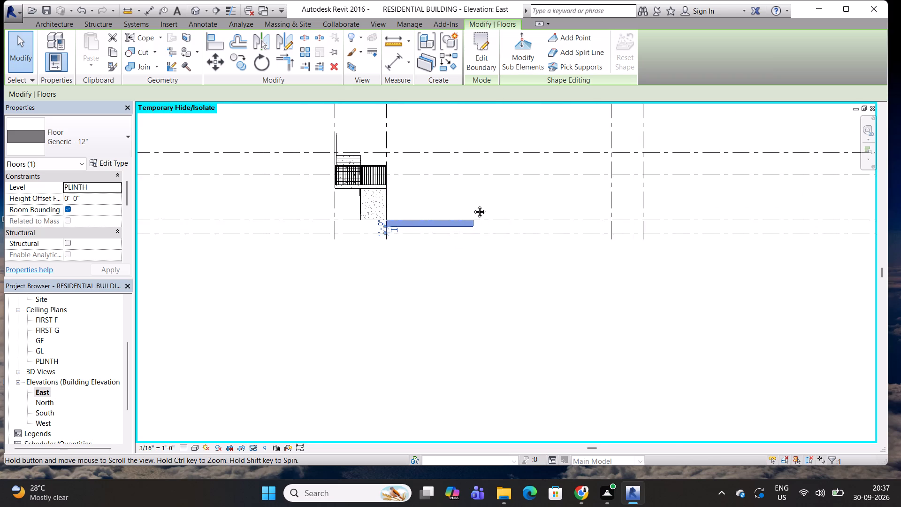
middle_drag(473, 205, 473, 205)
scroll(425, 228, up, 9)
scroll(393, 251, down, 1)
middle_drag(400, 237, 501, 265)
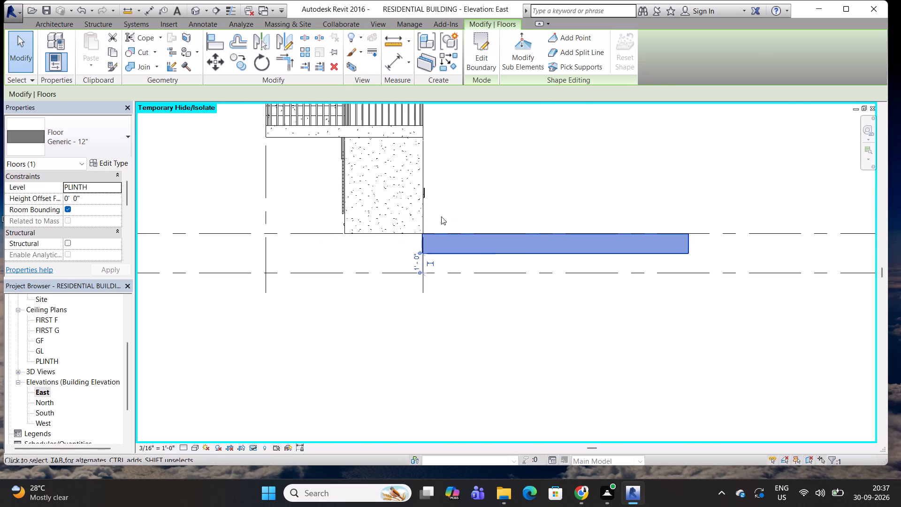
key(Escape)
key(Escape)
click(316, 133)
scroll(329, 142, down, 2)
middle_drag(369, 155, 359, 181)
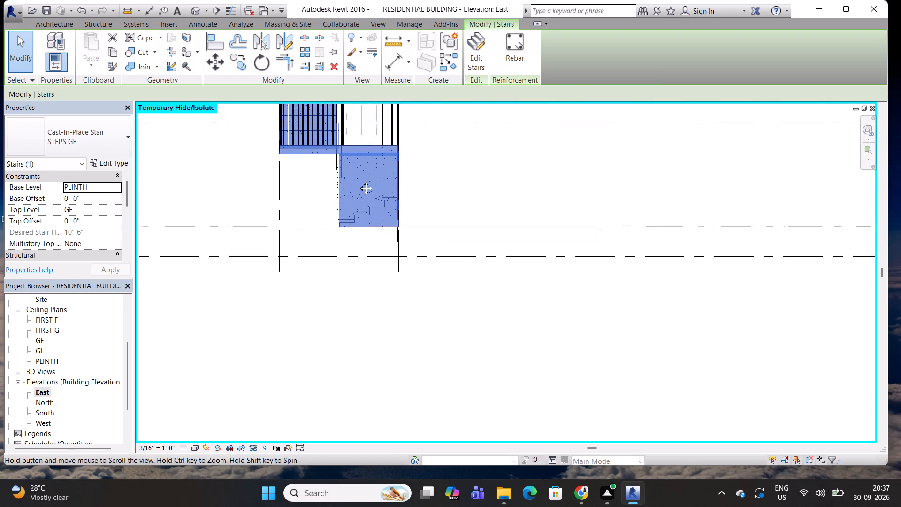
middle_drag(359, 181, 354, 225)
key(Escape)
key(Escape)
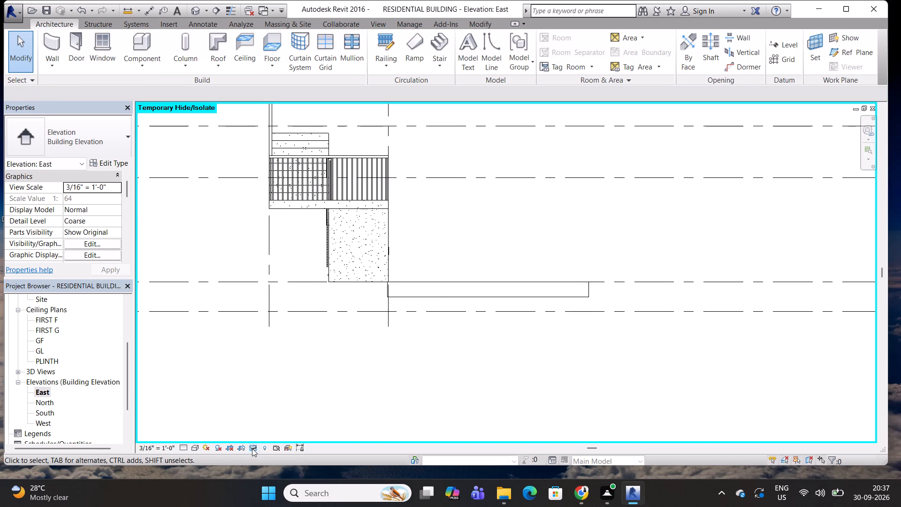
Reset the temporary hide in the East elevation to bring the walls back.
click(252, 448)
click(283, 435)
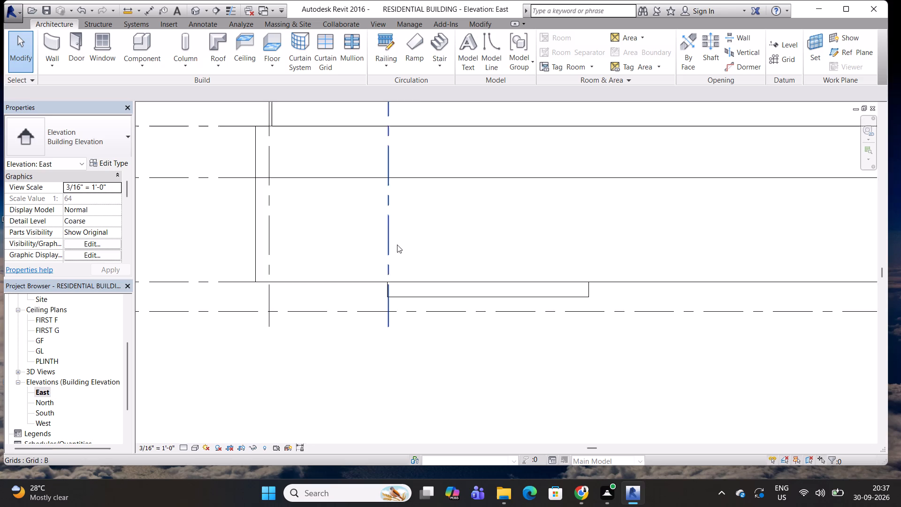
Examine the compound wall, the porch floor and its height offset against the levels in the East elevation.
scroll(400, 245, down, 4)
click(431, 204)
middle_drag(449, 204, 392, 182)
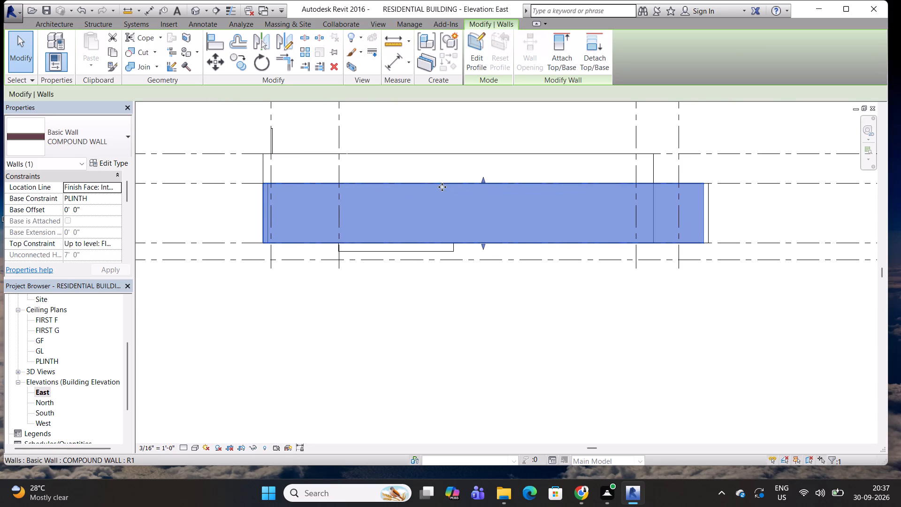
scroll(397, 246, up, 3)
key(Escape)
click(411, 254)
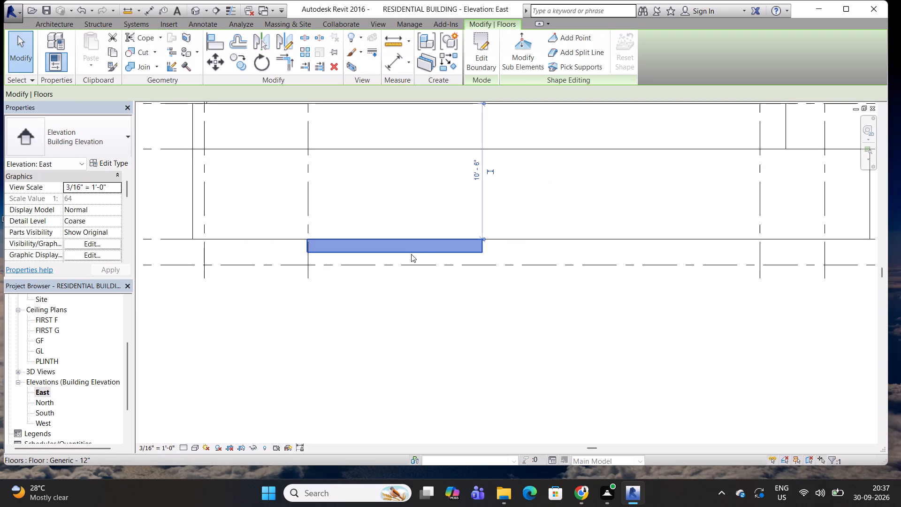
middle_drag(445, 248, 486, 238)
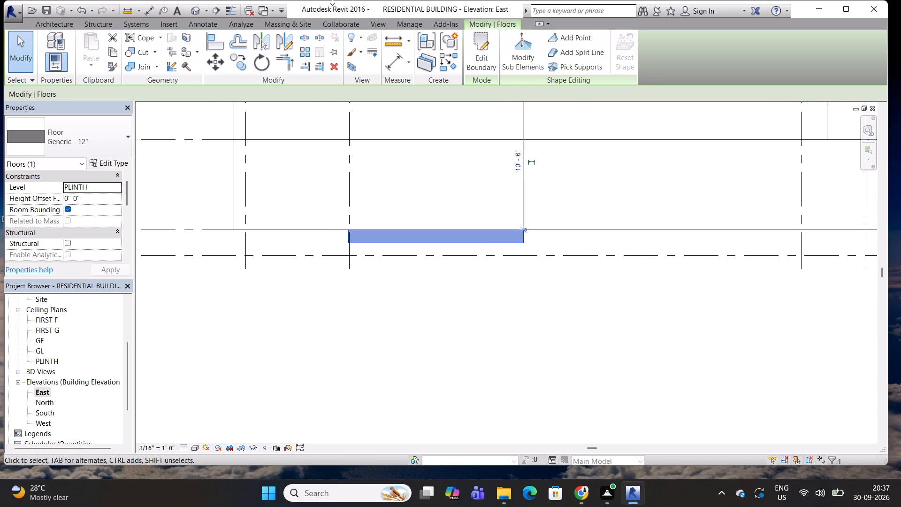
click(117, 197)
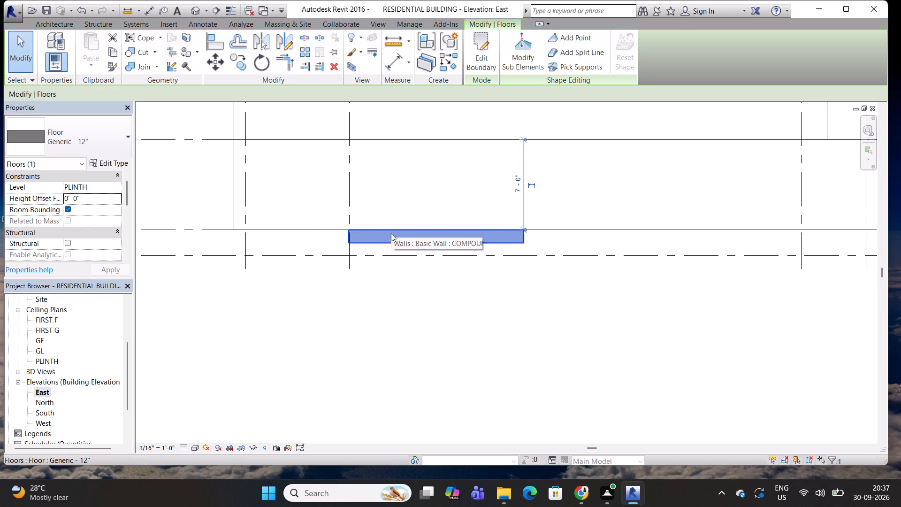
key(Escape)
key(Escape)
key(Escape)
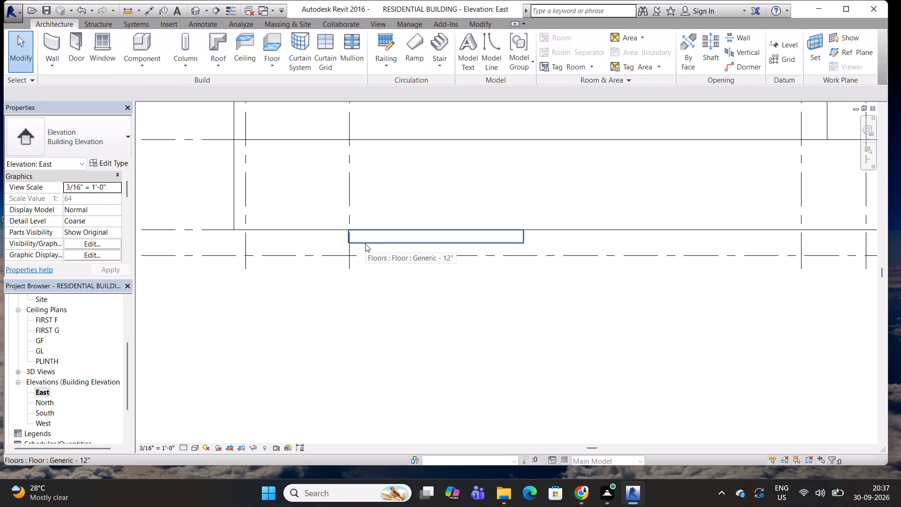
scroll(365, 244, down, 6)
scroll(823, 260, up, 3)
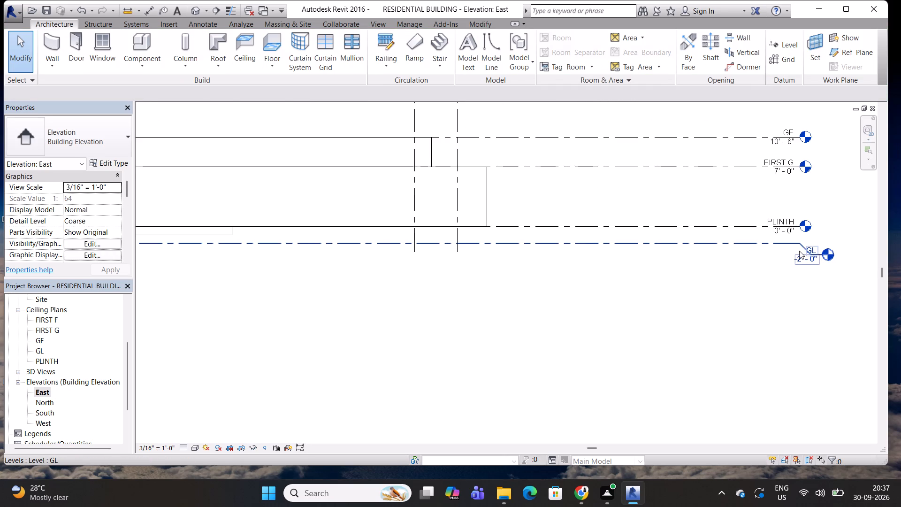
scroll(798, 249, down, 2)
middle_drag(278, 231, 379, 233)
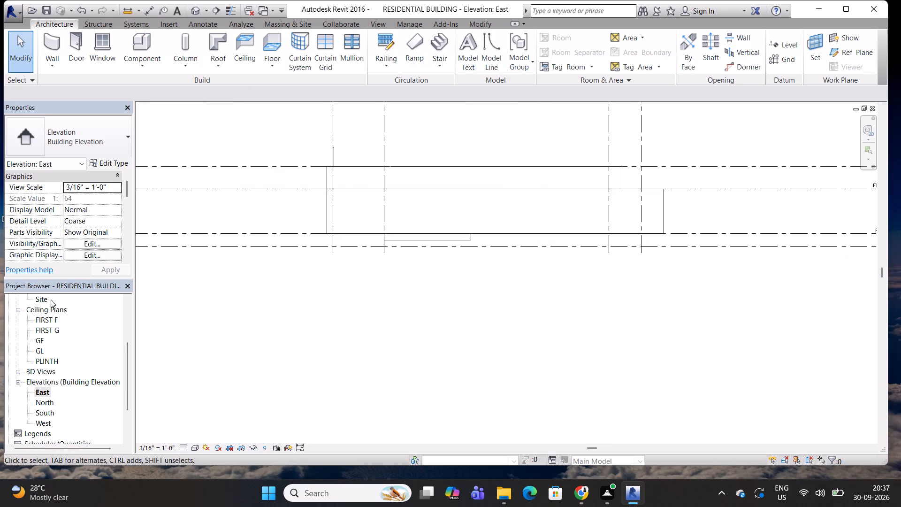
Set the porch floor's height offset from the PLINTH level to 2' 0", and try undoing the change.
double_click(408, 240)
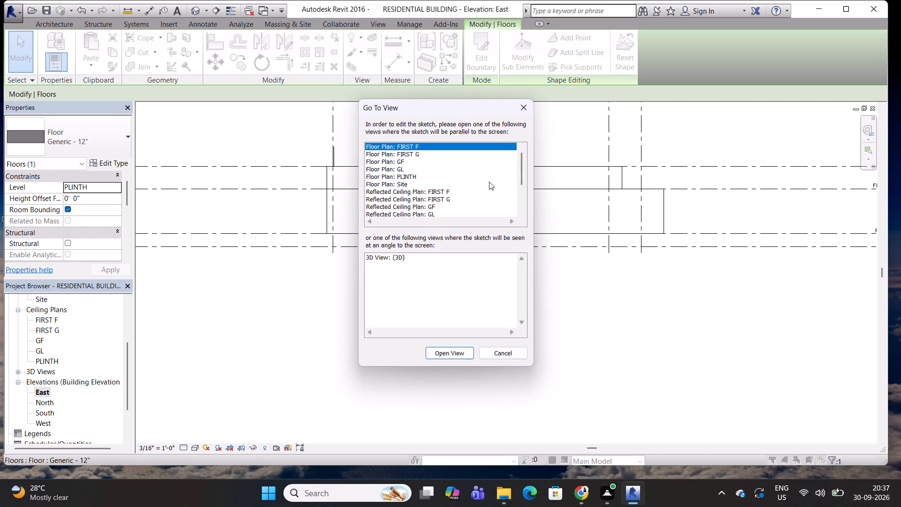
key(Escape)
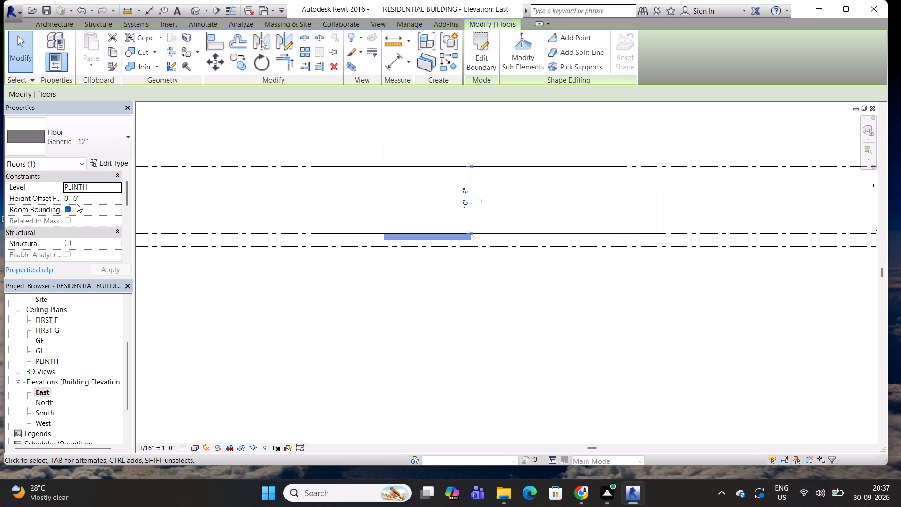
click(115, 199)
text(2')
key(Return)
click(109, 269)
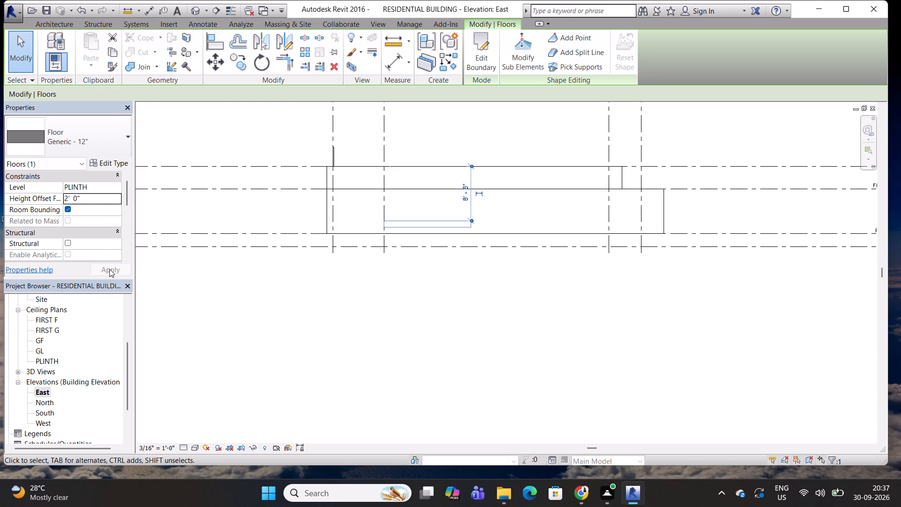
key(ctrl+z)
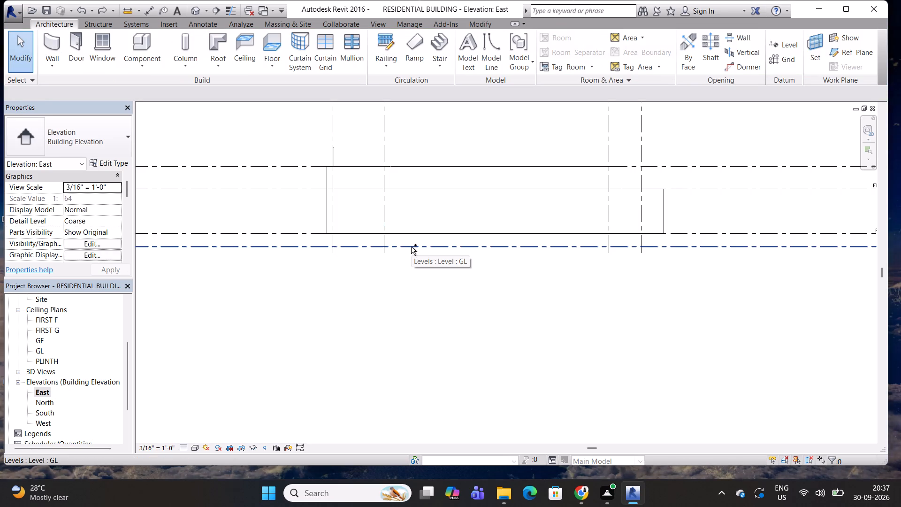
Temporarily hide the wall category in the East elevation, using the compound wall as the selected element.
click(395, 190)
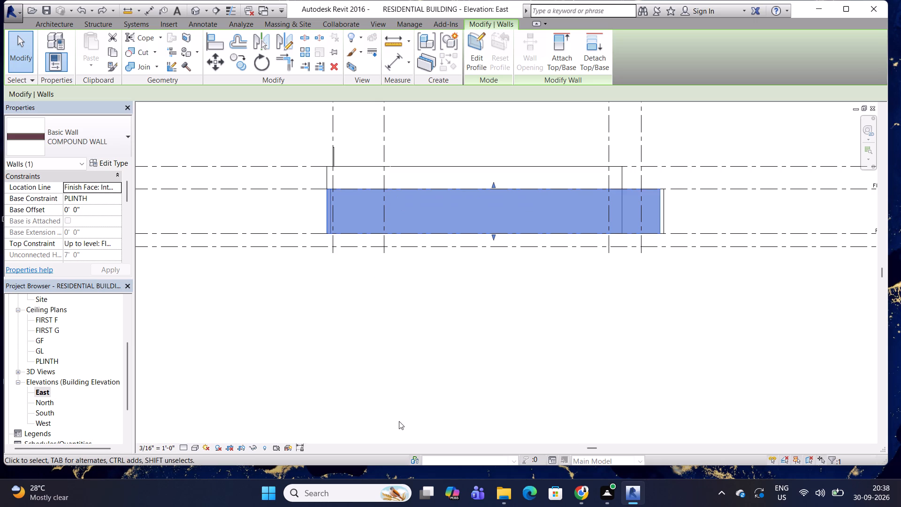
click(254, 447)
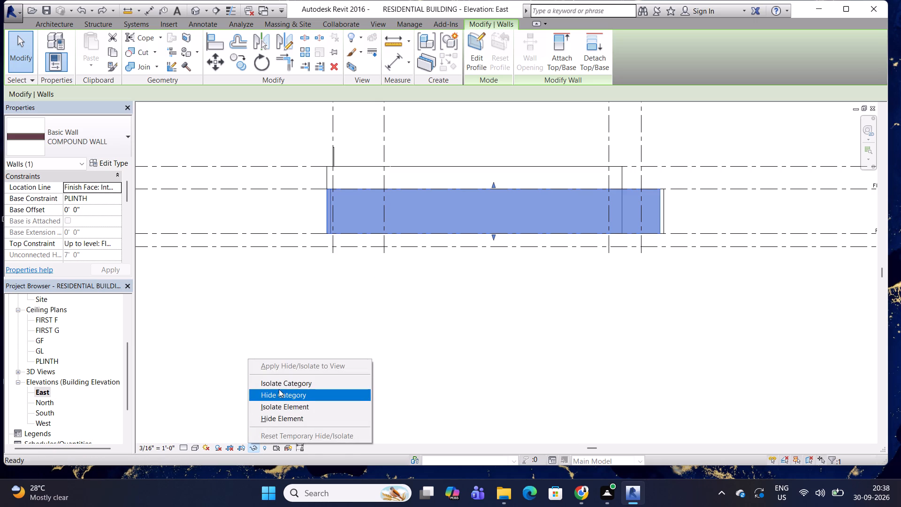
click(286, 393)
Move the porch floor down beside the stair until its top edge meets the PLINTH level line.
click(436, 227)
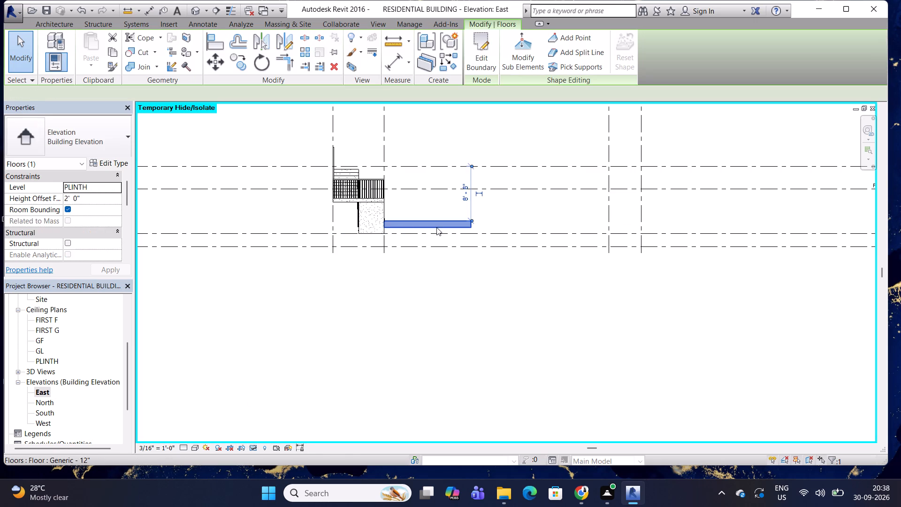
scroll(372, 228, up, 9)
click(219, 54)
scroll(384, 205, up, 4)
scroll(426, 198, up, 9)
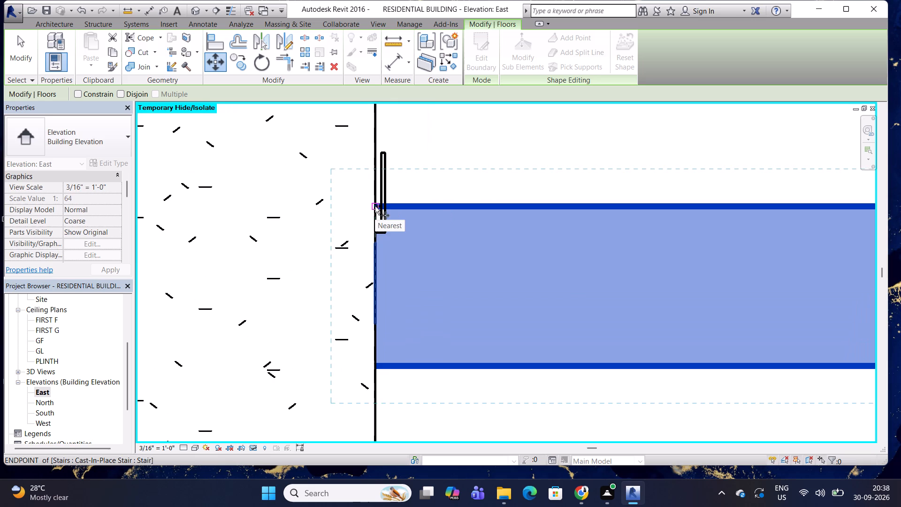
scroll(375, 206, down, 5)
drag(374, 206, 372, 348)
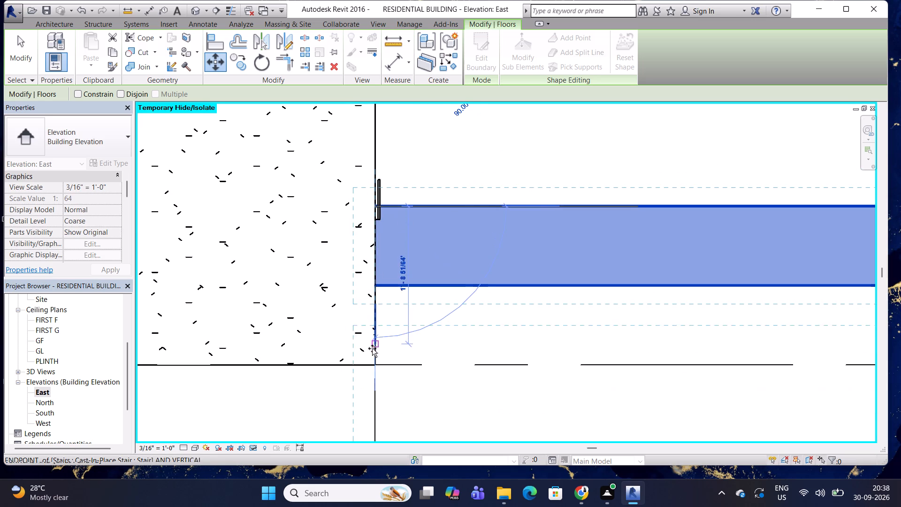
drag(372, 348, 374, 365)
click(377, 363)
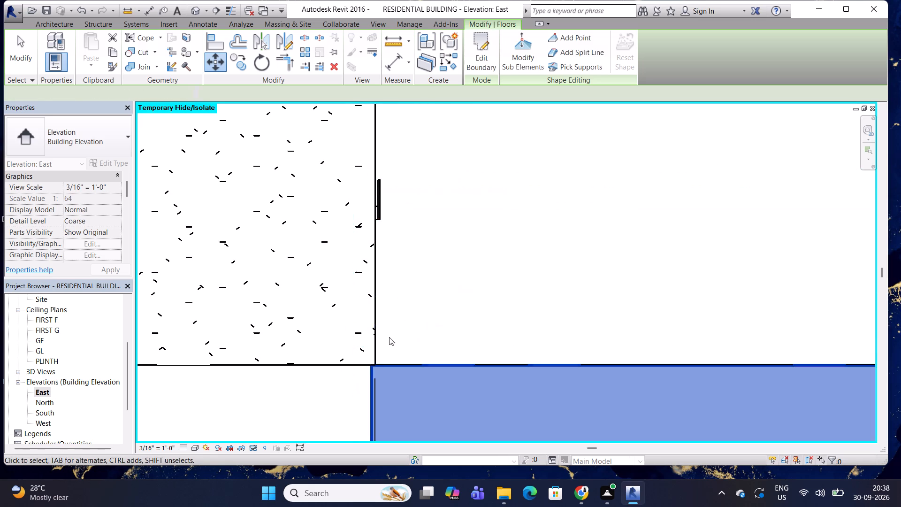
scroll(406, 307, down, 5)
middle_drag(408, 307, 345, 258)
scroll(325, 288, up, 6)
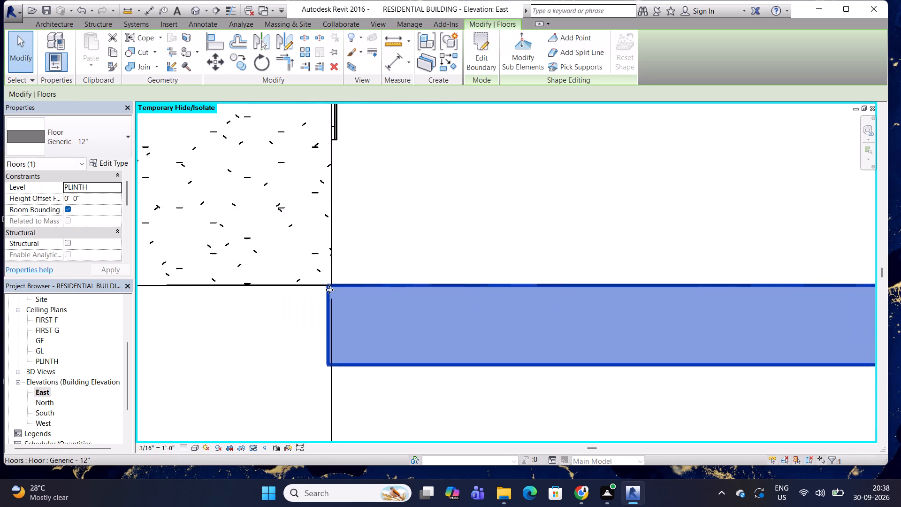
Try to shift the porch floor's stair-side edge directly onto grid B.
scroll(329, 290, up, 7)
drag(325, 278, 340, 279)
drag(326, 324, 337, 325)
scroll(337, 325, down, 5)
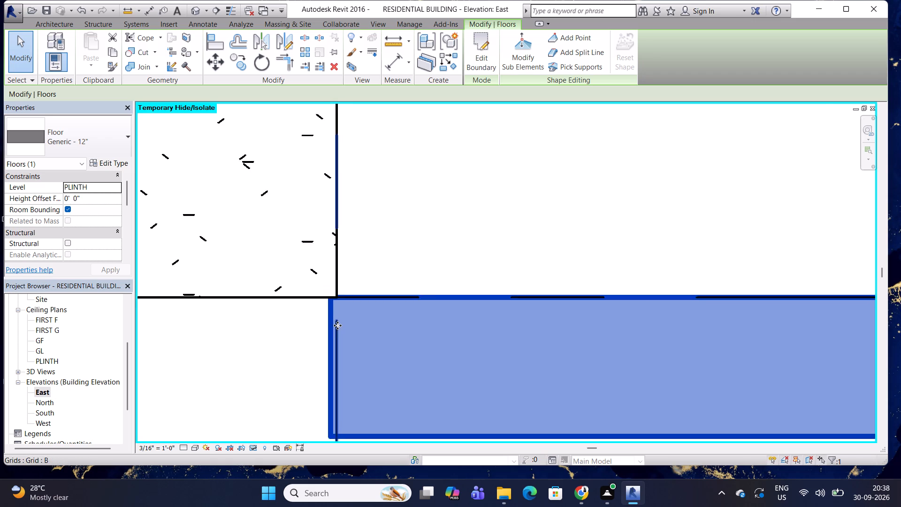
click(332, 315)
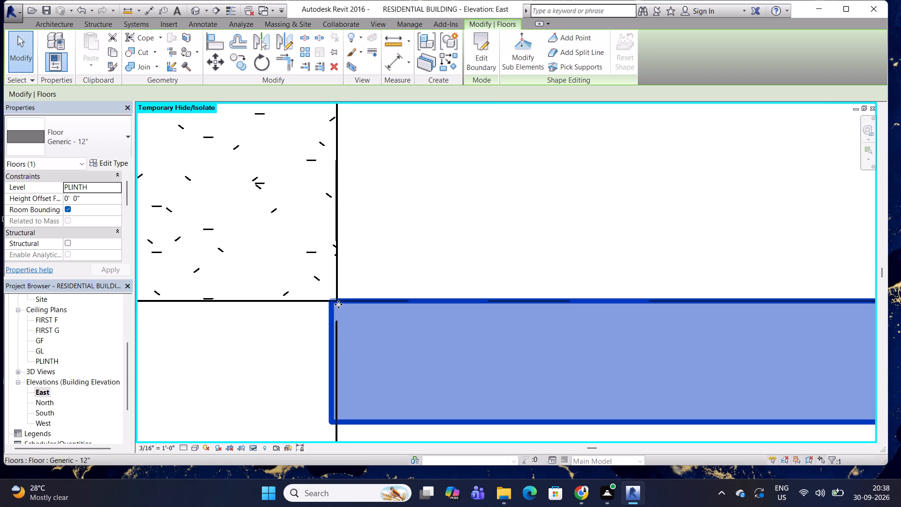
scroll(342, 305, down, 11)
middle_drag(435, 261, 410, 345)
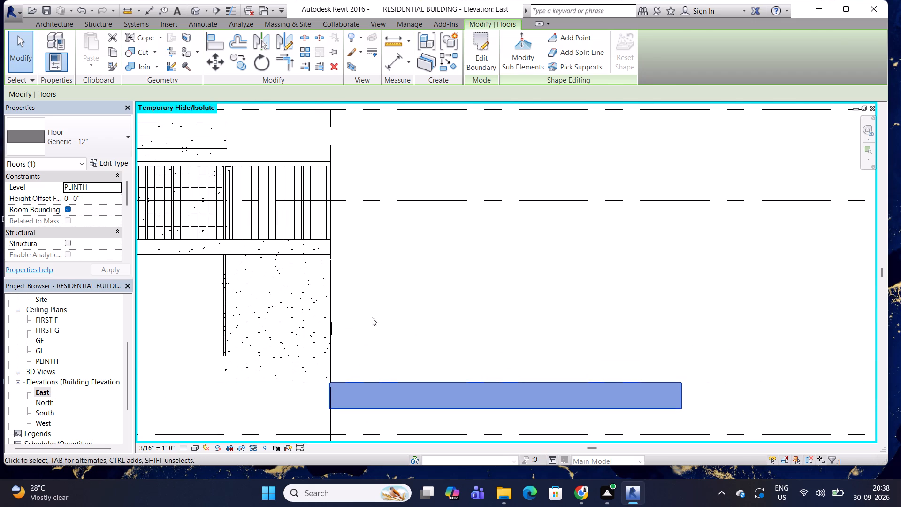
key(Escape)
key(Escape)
Move the porch floor horizontally from its bottom corner so that its stair-side edge aligns with grid B.
scroll(341, 329, up, 14)
scroll(359, 300, down, 9)
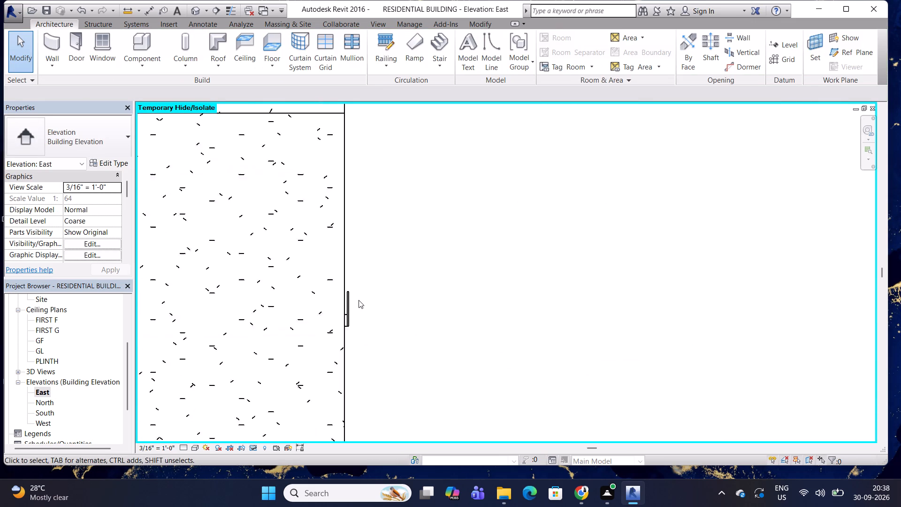
scroll(359, 300, down, 13)
scroll(366, 318, up, 10)
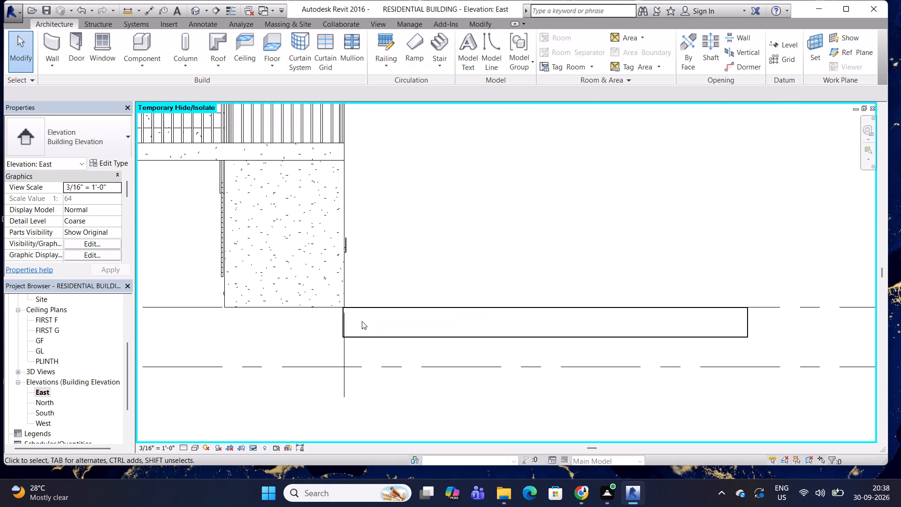
scroll(348, 335, up, 4)
click(348, 345)
scroll(330, 346, up, 10)
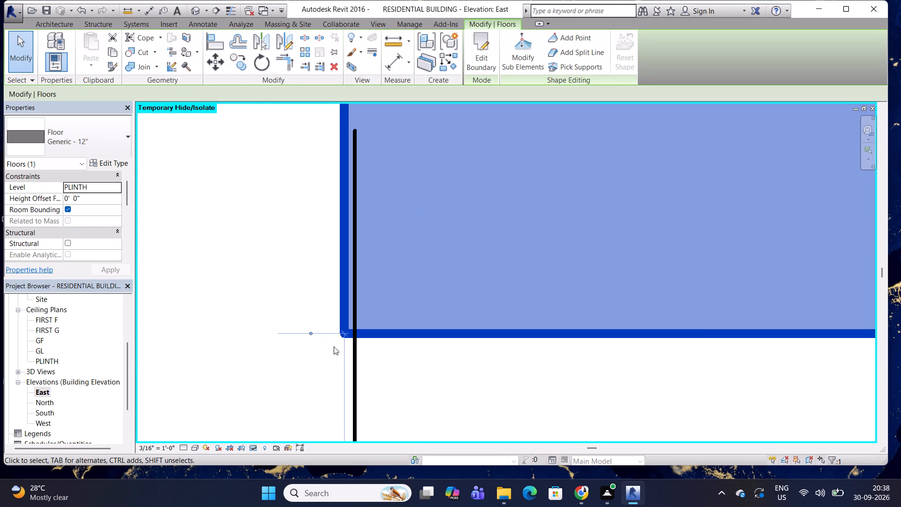
click(218, 66)
drag(343, 332, 351, 332)
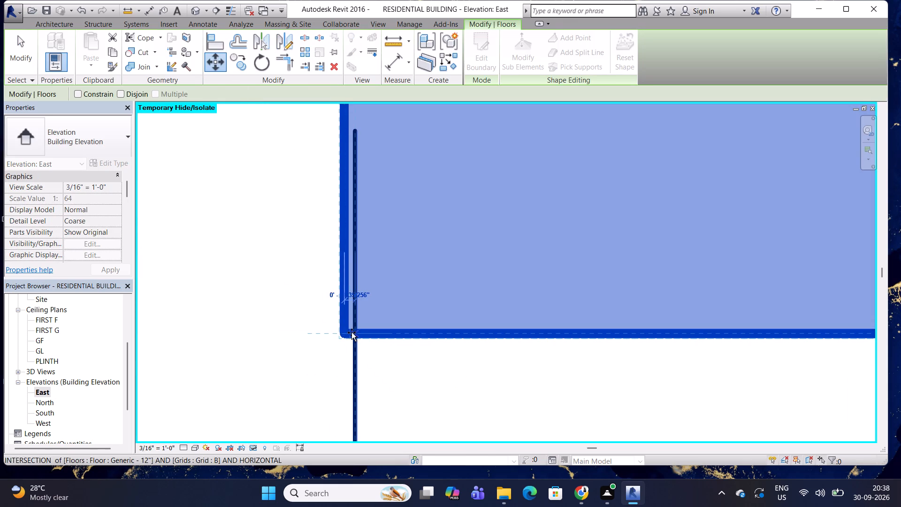
drag(351, 332, 353, 332)
click(353, 332)
scroll(353, 332, down, 12)
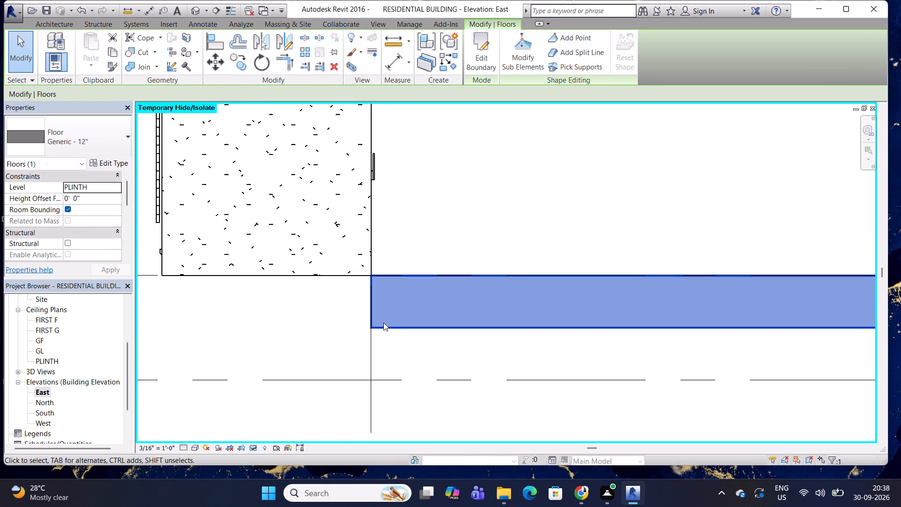
middle_drag(397, 267, 360, 297)
key(Escape)
key(Escape)
Set the structure layer thickness of the porch floor's Generic - 12" type to 2'.
click(367, 357)
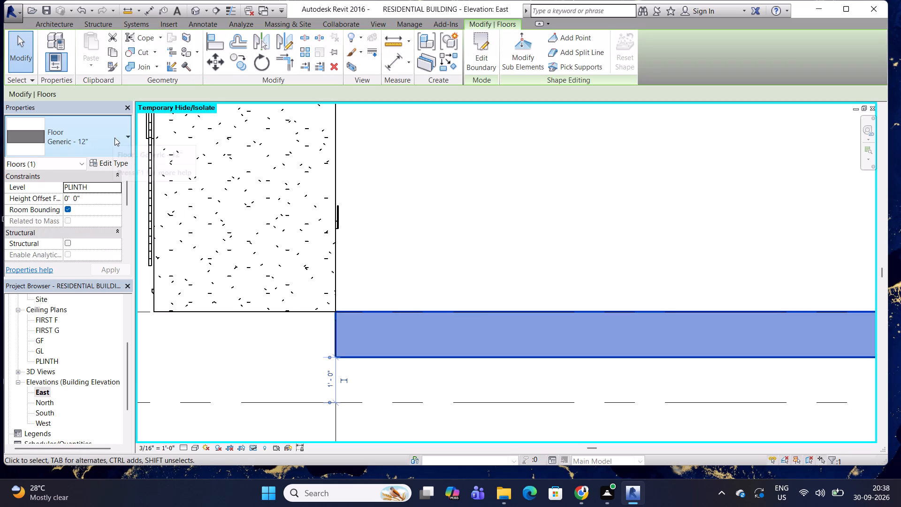
click(103, 160)
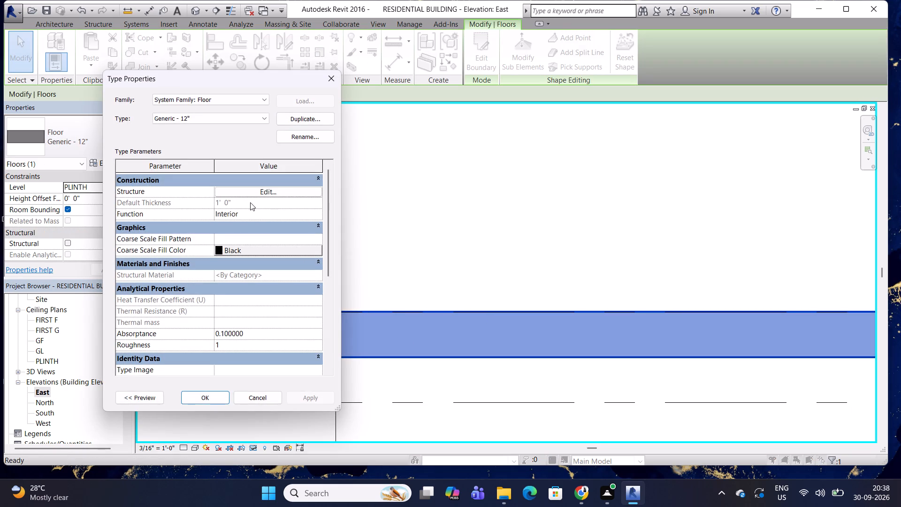
click(273, 192)
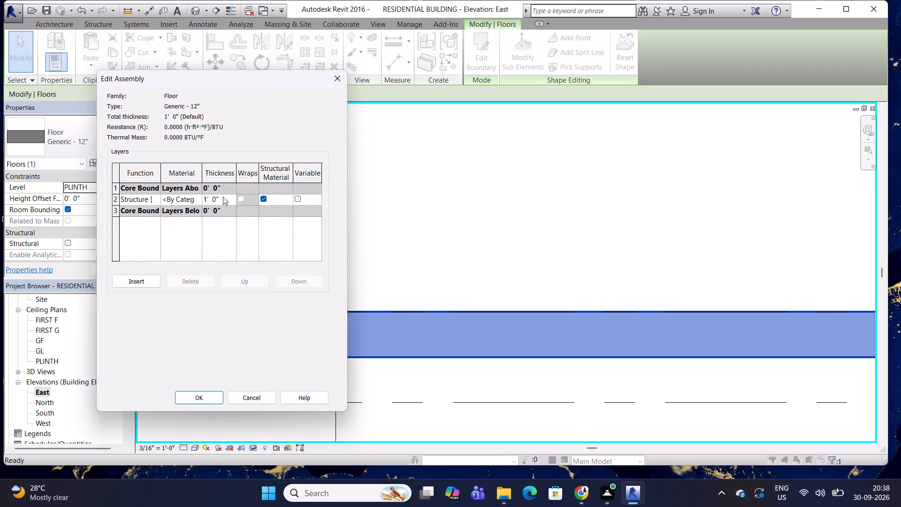
click(223, 197)
drag(223, 197, 202, 199)
text(2')
Assign Concrete, Cast-in-Place gray to the floor type's structure layer, apply the type changes and deselect the floor.
click(196, 200)
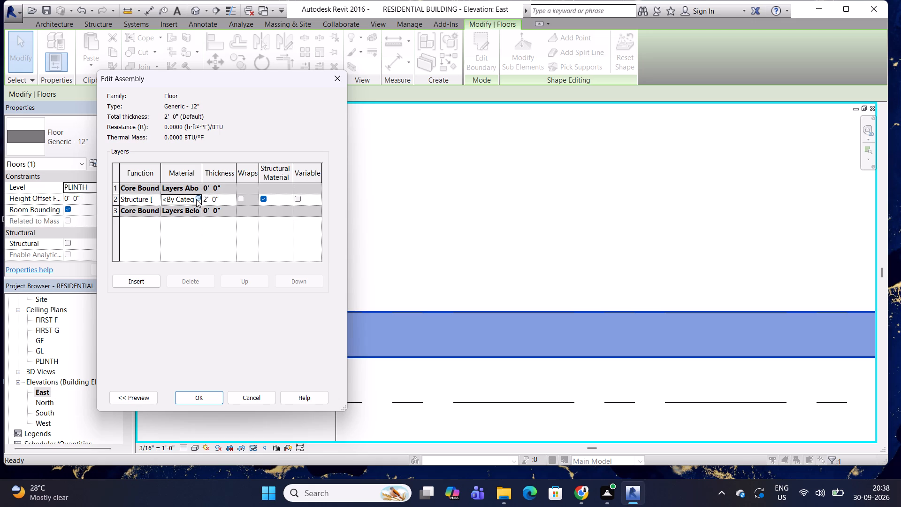
scroll(243, 176, up, 4)
scroll(243, 176, down, 2)
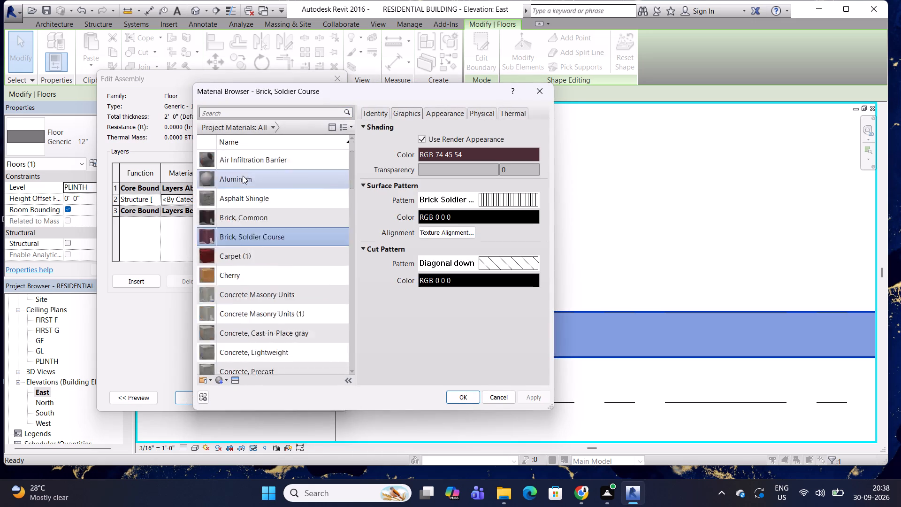
scroll(243, 176, down, 3)
scroll(244, 228, down, 2)
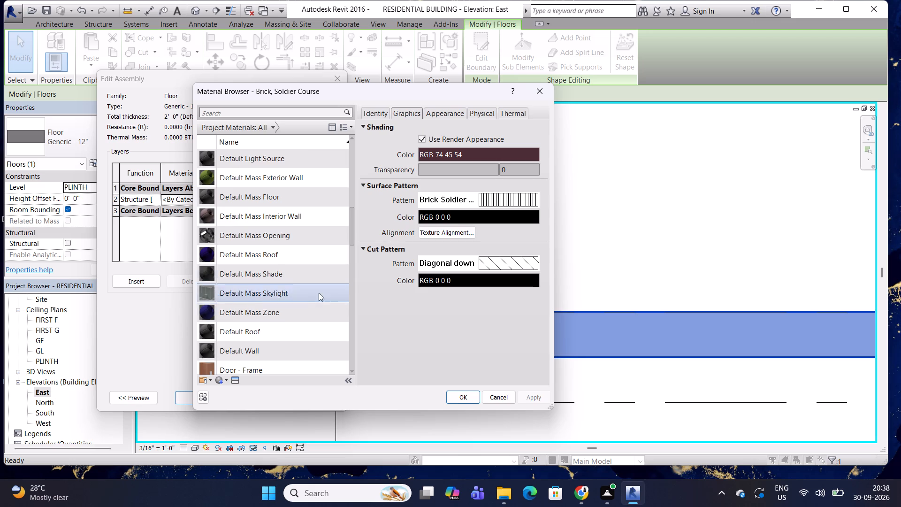
scroll(303, 248, up, 5)
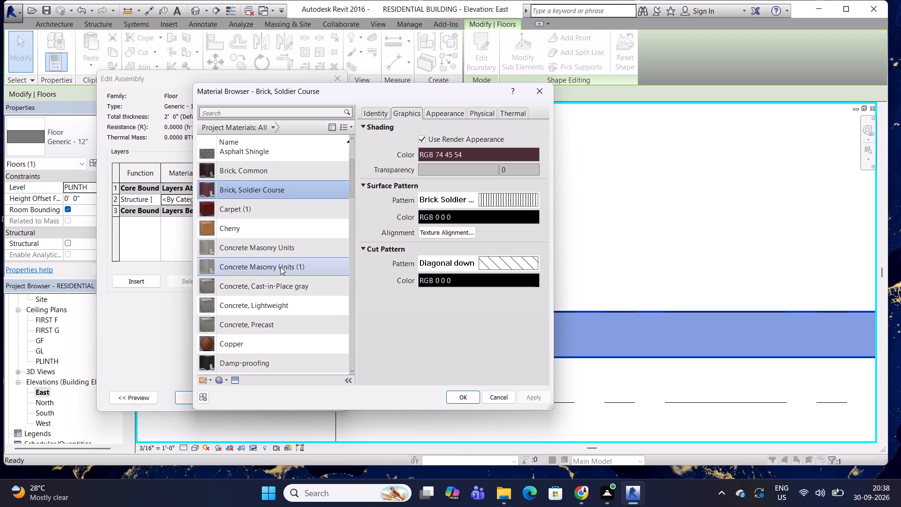
click(270, 288)
click(457, 393)
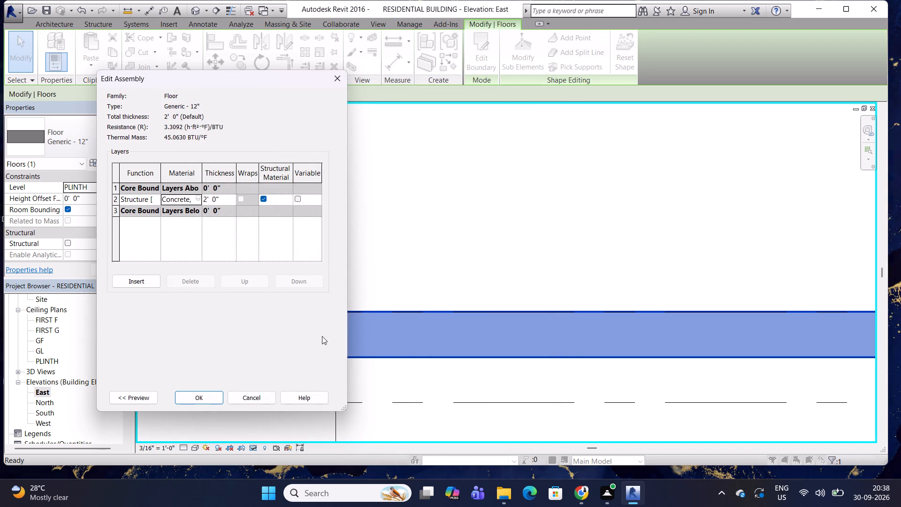
click(204, 397)
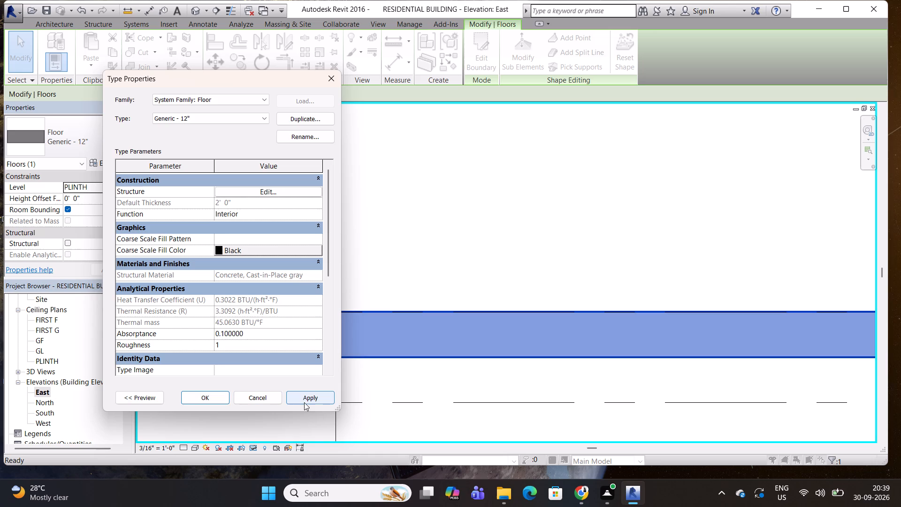
click(305, 401)
click(215, 400)
scroll(387, 331, down, 10)
middle_drag(442, 258, 428, 259)
key(Escape)
key(Escape)
click(427, 257)
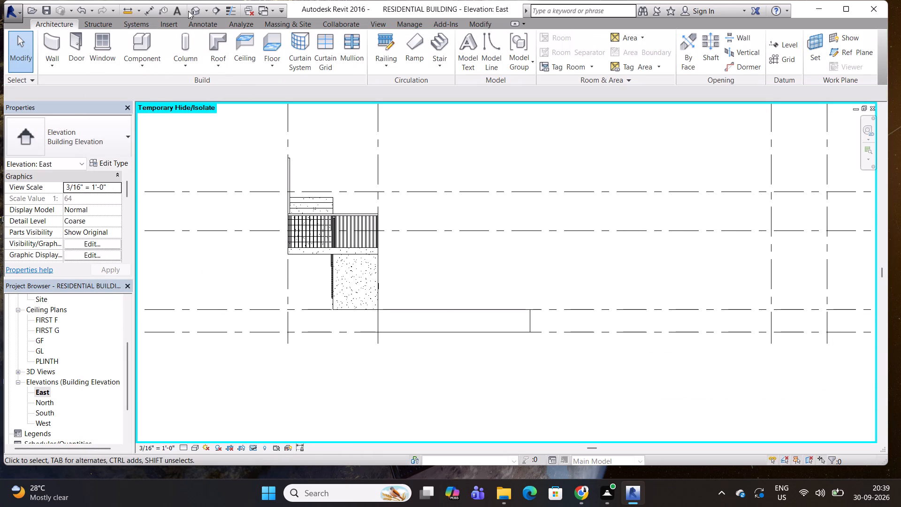
Examine the porch floor and the adjoining entrance steps in the 3D view.
click(188, 11)
click(190, 10)
scroll(332, 229, down, 4)
shift+middle_drag(374, 247, 338, 284)
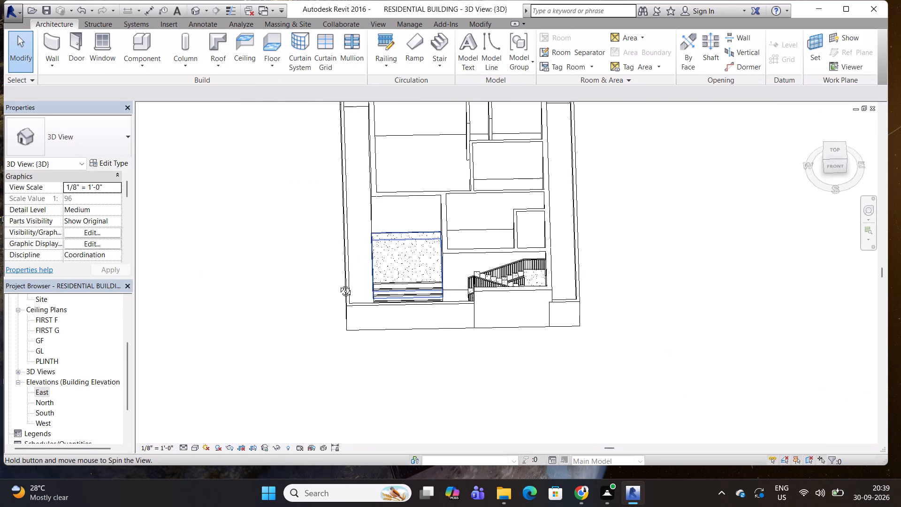
shift+middle_drag(338, 284, 421, 249)
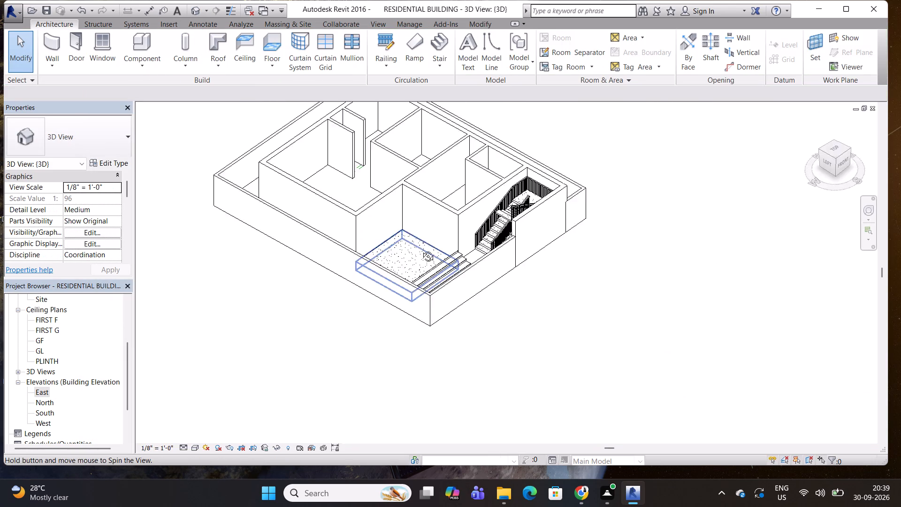
shift+middle_drag(421, 249, 486, 274)
scroll(416, 251, up, 8)
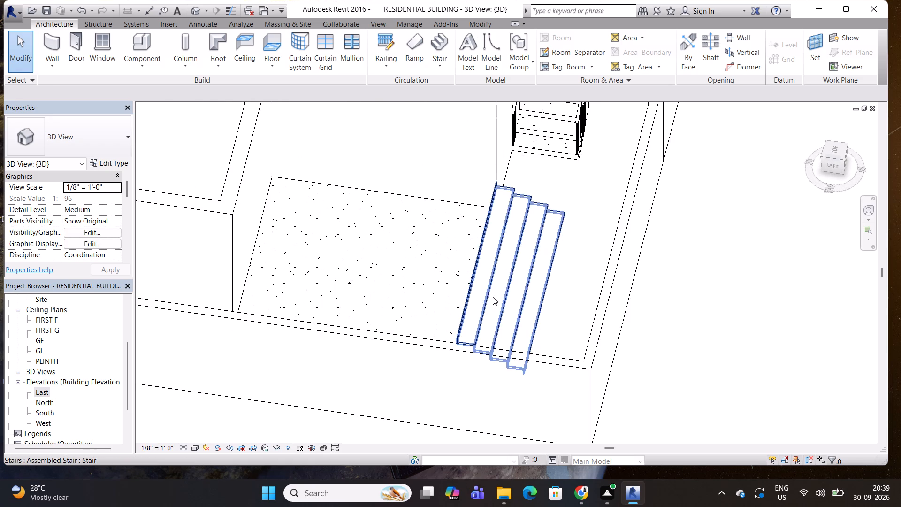
click(493, 297)
scroll(493, 297, down, 3)
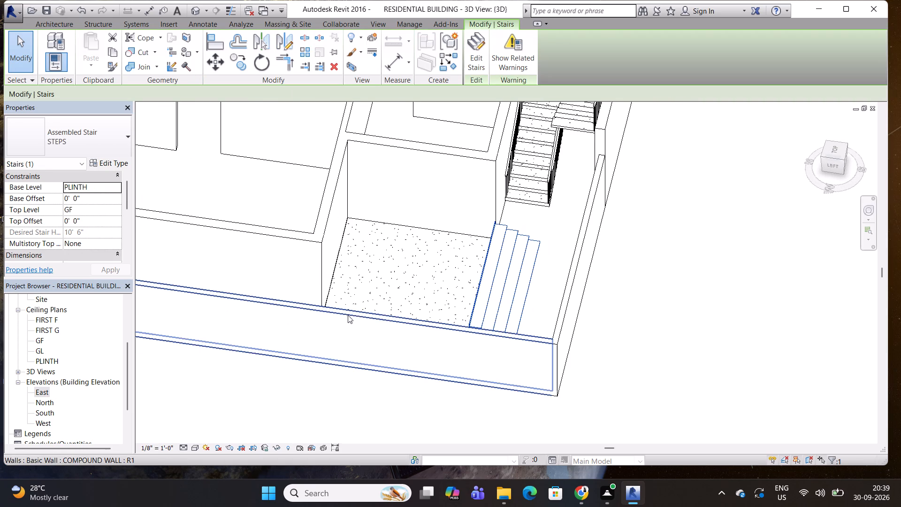
key(Escape)
Reset the temporary hide/isolate in the East elevation.
double_click(40, 394)
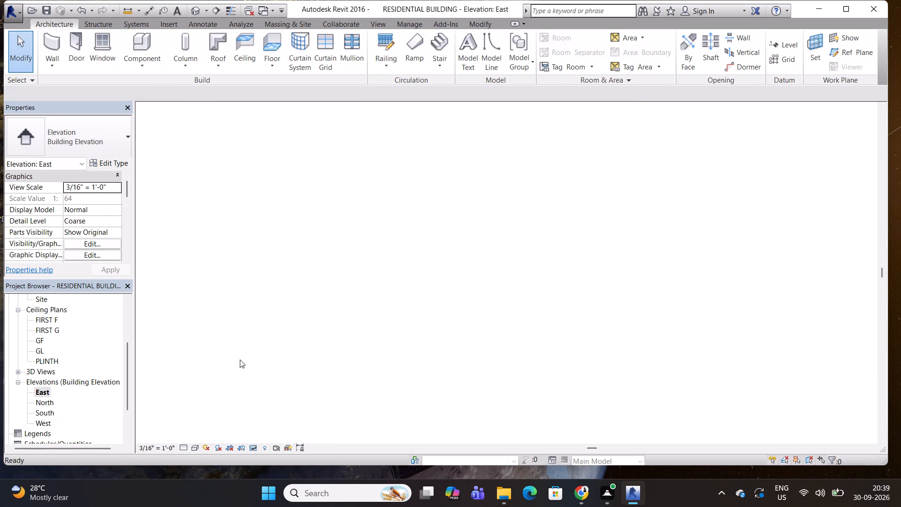
scroll(364, 312, down, 4)
scroll(419, 284, down, 4)
scroll(423, 290, up, 9)
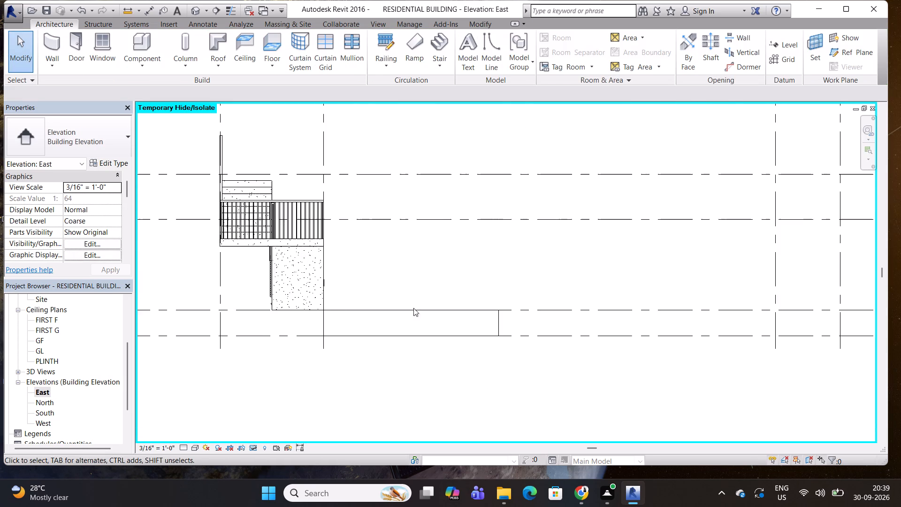
middle_drag(386, 321, 382, 301)
click(253, 449)
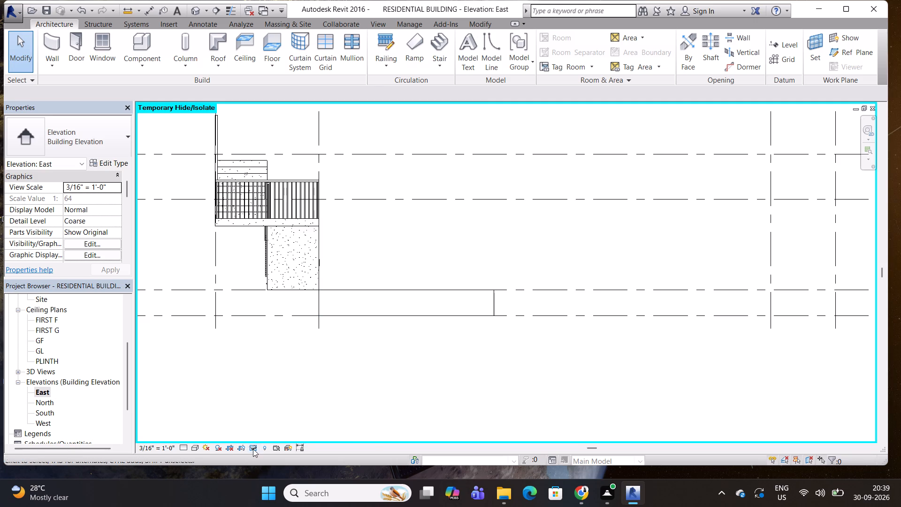
click(289, 435)
scroll(297, 364, down, 4)
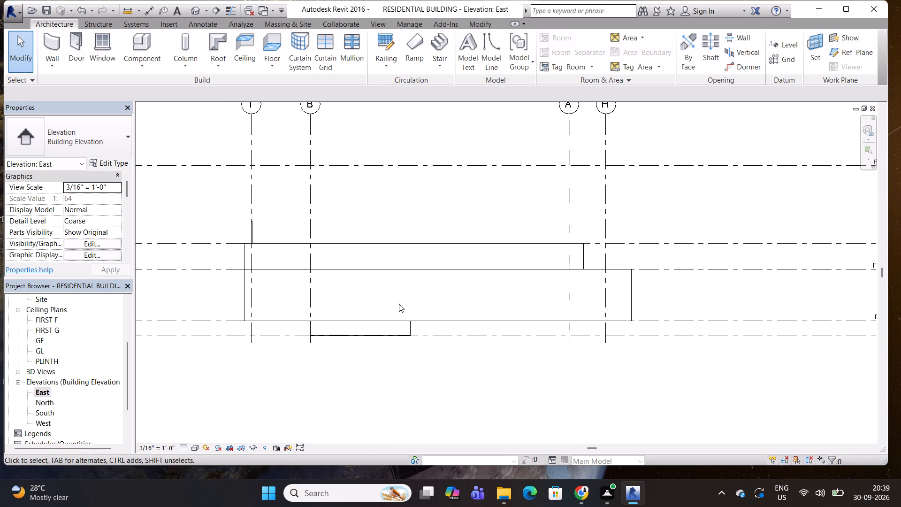
Temporarily hide only the compound wall element in the East elevation.
click(498, 322)
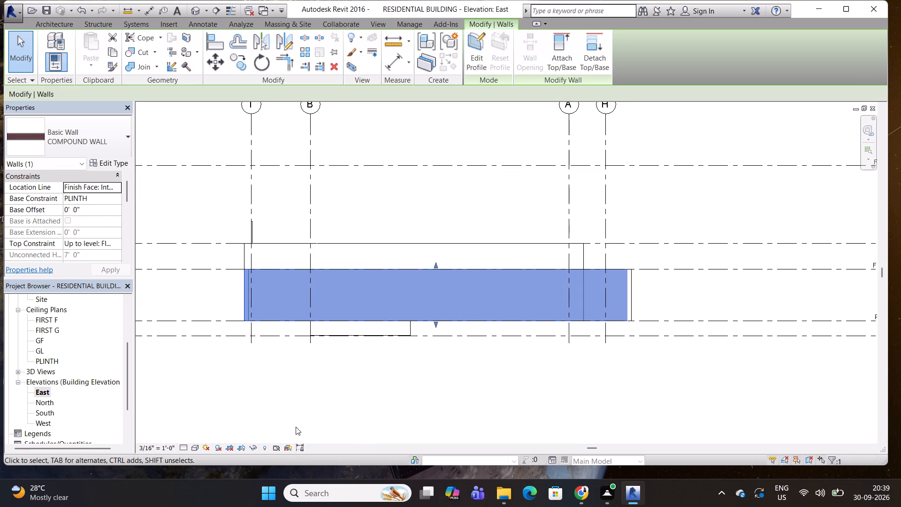
click(257, 447)
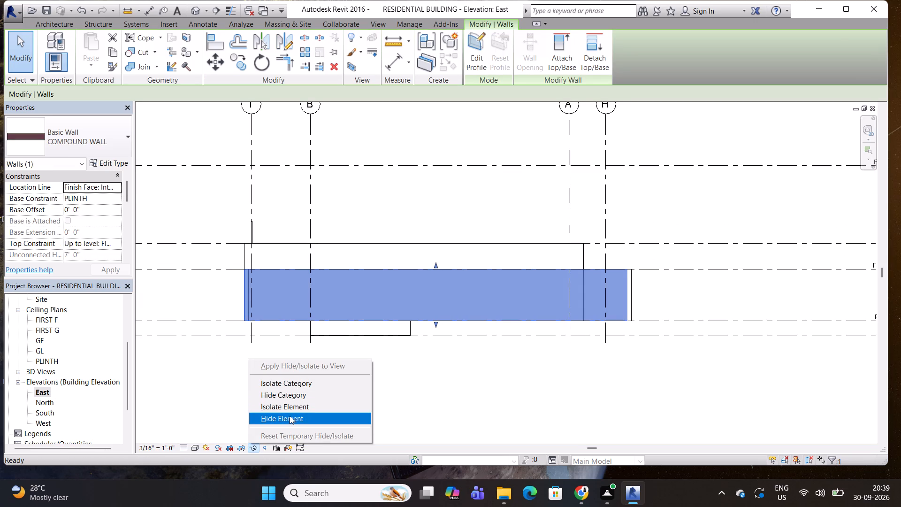
click(290, 417)
middle_drag(421, 330, 355, 330)
scroll(349, 325, up, 2)
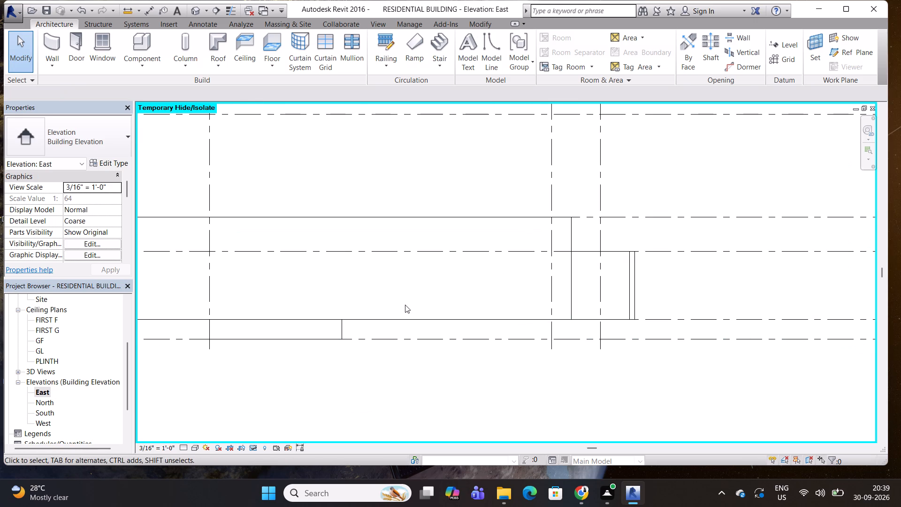
click(395, 320)
scroll(395, 320, down, 3)
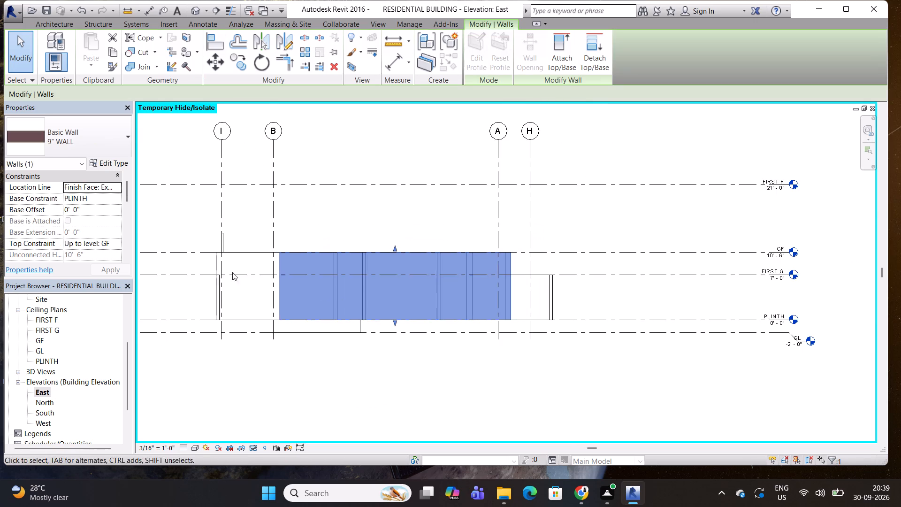
key(Escape)
Examine the porch floor and stair against the levels in the North, South and West elevations.
double_click(44, 403)
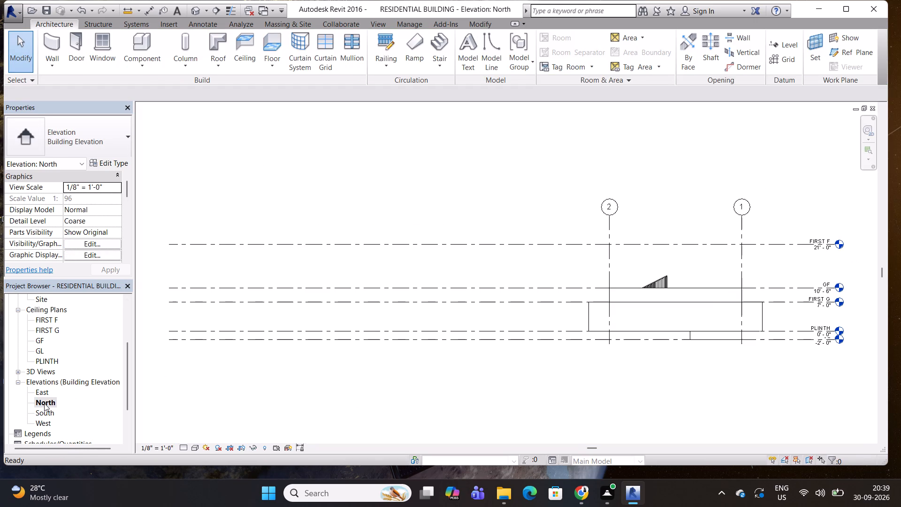
double_click(44, 413)
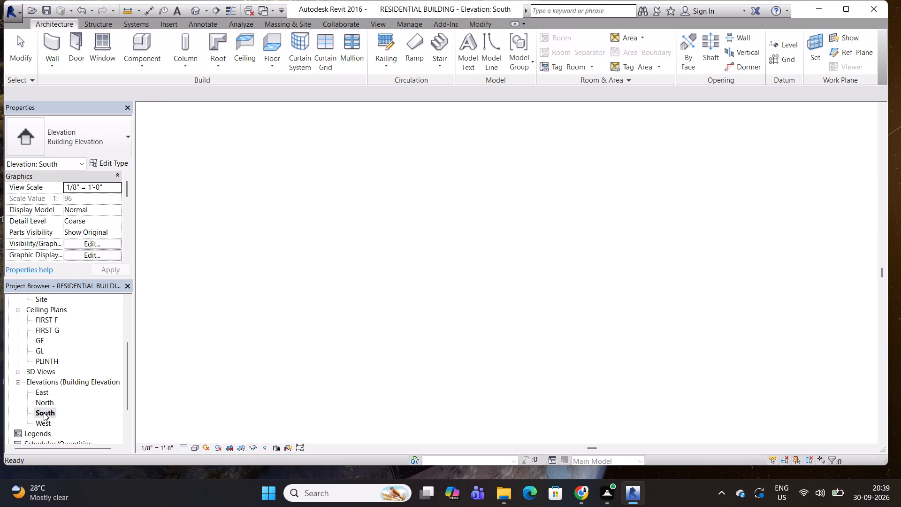
double_click(46, 422)
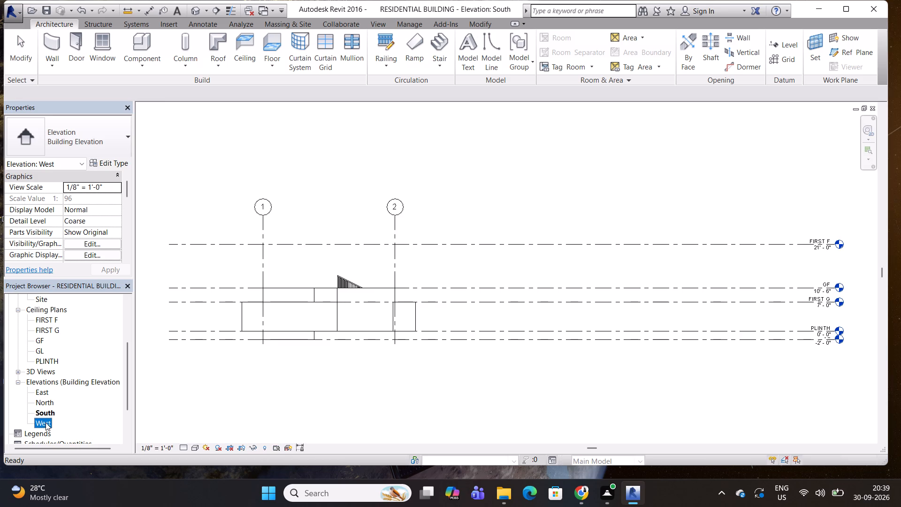
scroll(558, 305, up, 4)
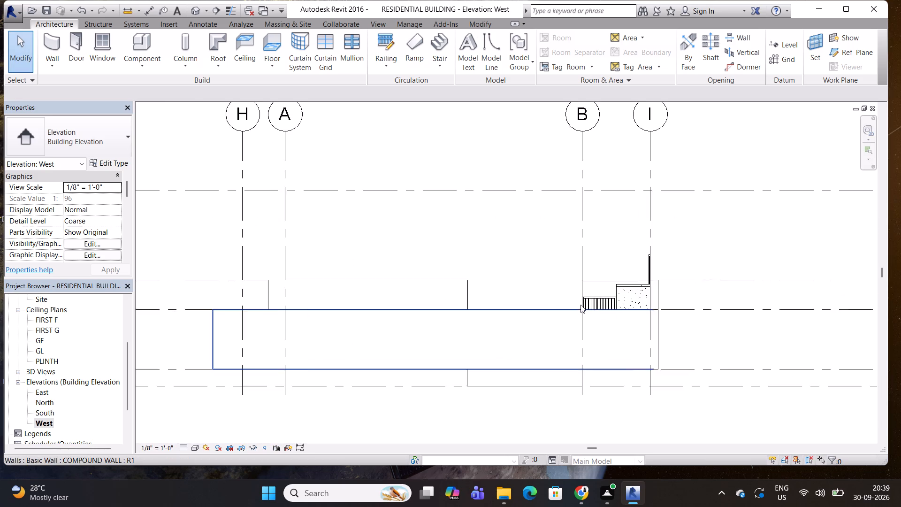
scroll(628, 302, up, 4)
scroll(611, 289, down, 5)
scroll(483, 256, down, 5)
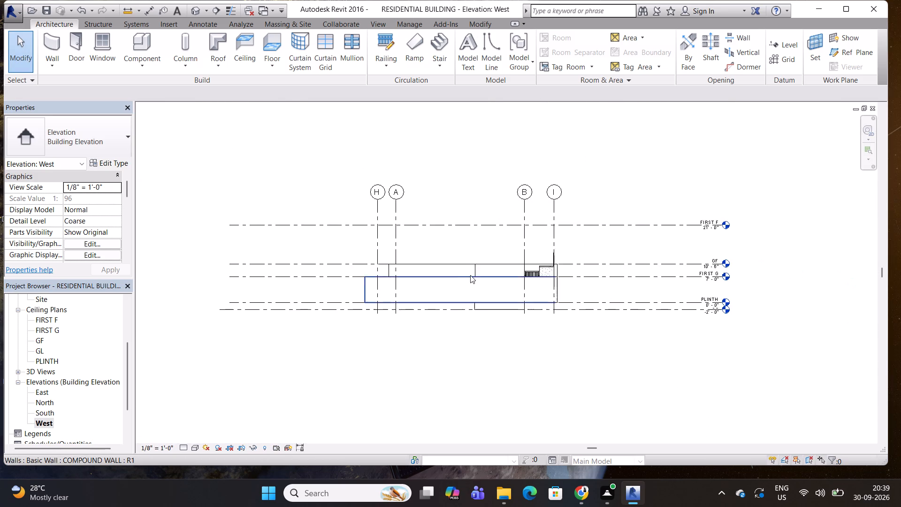
scroll(470, 275, up, 4)
scroll(441, 289, down, 2)
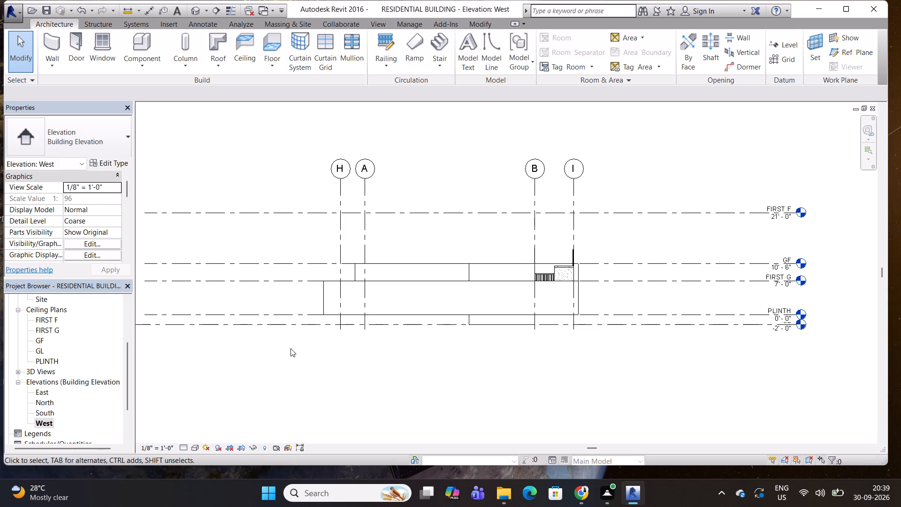
Temporarily hide the wall category in the East elevation, using the 9" wall between grids B and A as the selected element.
double_click(40, 393)
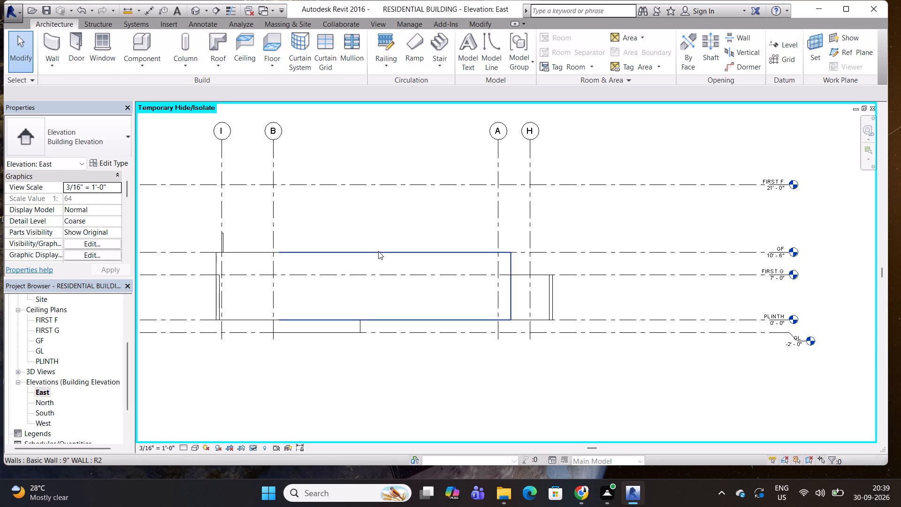
click(378, 251)
click(255, 447)
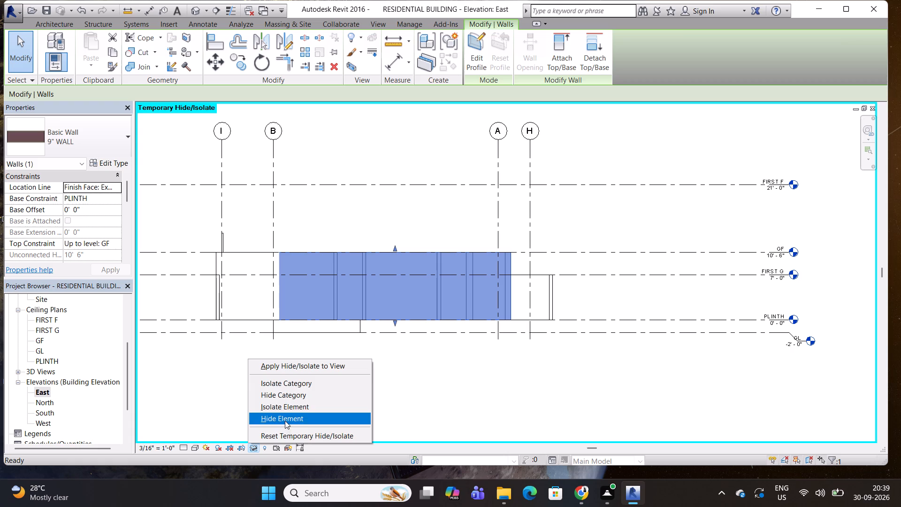
click(289, 398)
scroll(334, 305, up, 4)
scroll(301, 346, up, 1)
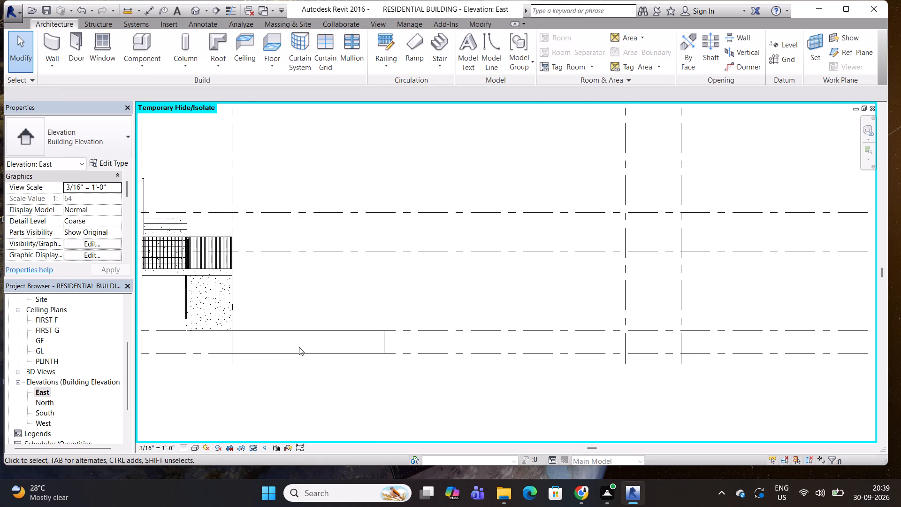
scroll(299, 347, up, 3)
middle_drag(303, 321, 460, 293)
scroll(460, 293, down, 4)
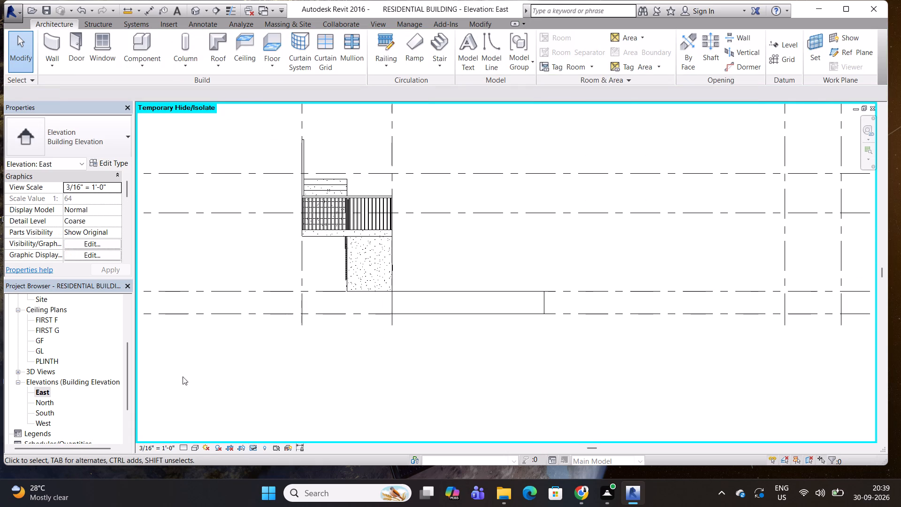
Check the North, South and West elevations again.
double_click(51, 403)
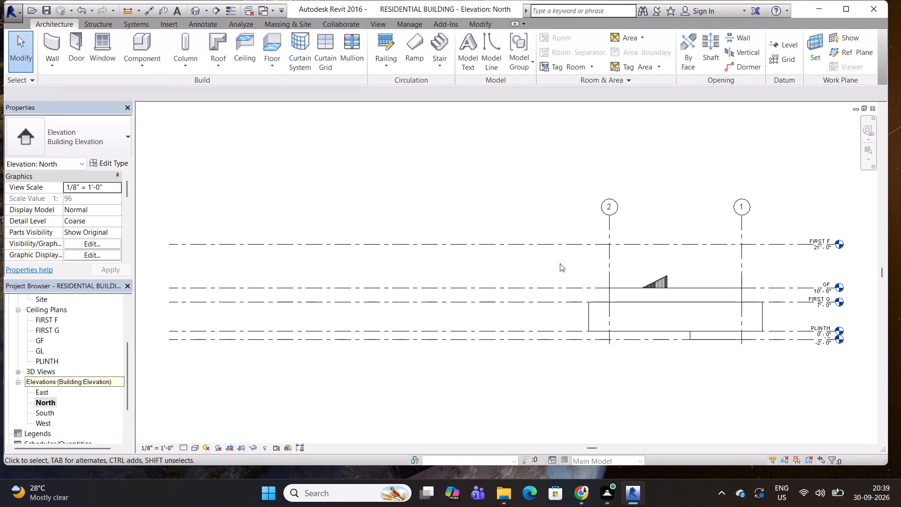
scroll(563, 262, down, 2)
double_click(43, 413)
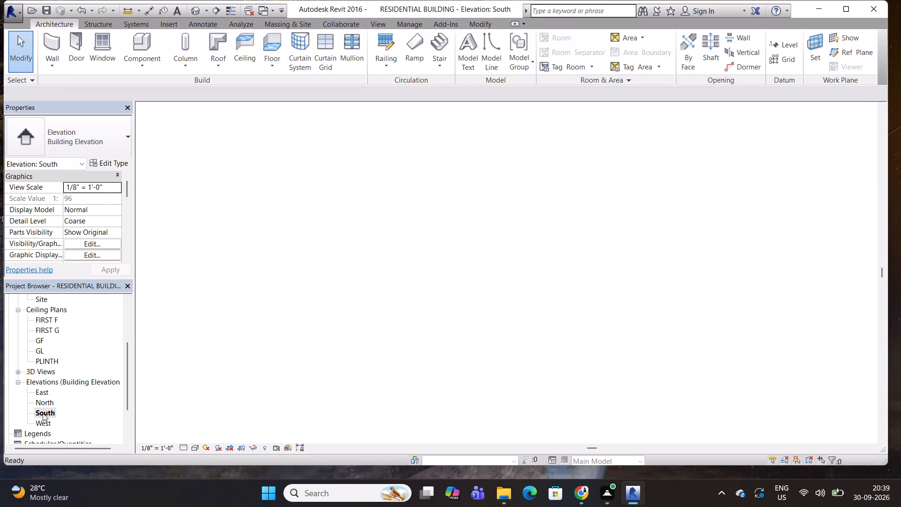
double_click(42, 426)
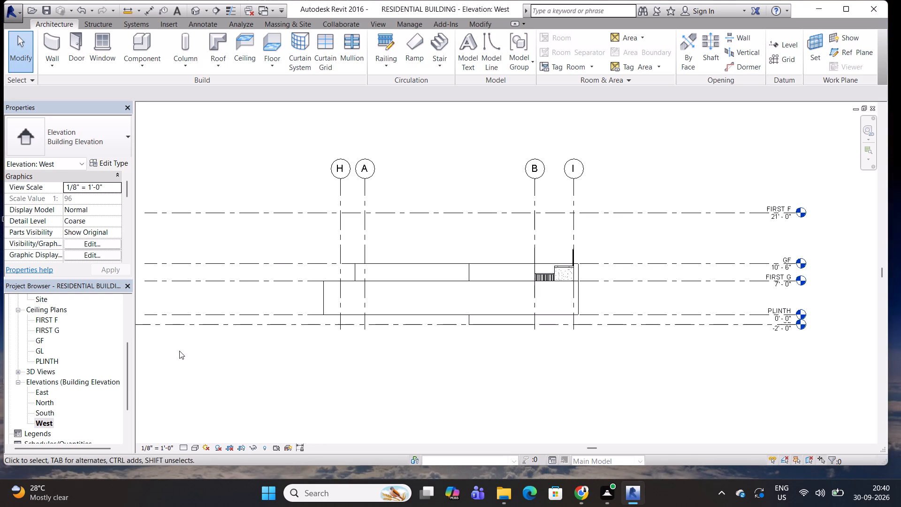
Temporarily hide the wall category in the 3D view, using all compound wall instances as the selection.
click(191, 10)
scroll(492, 293, down, 5)
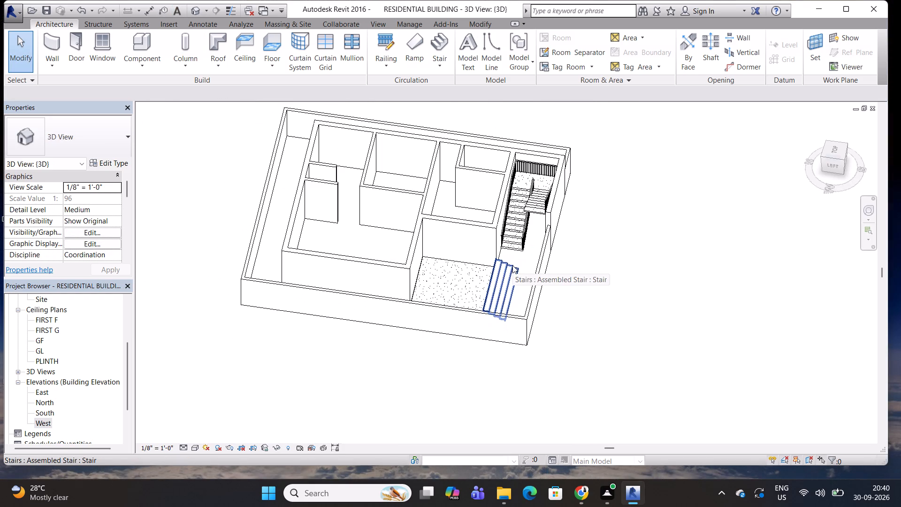
click(510, 321)
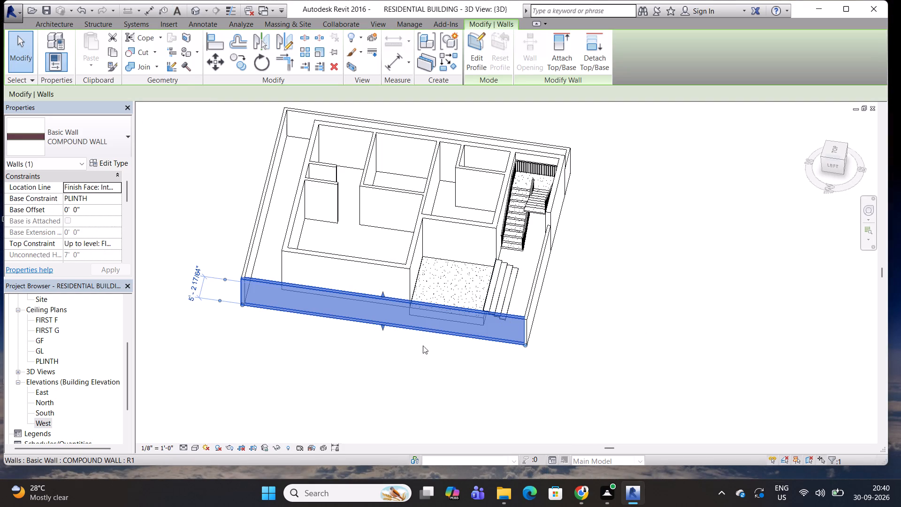
key(s)
key(a)
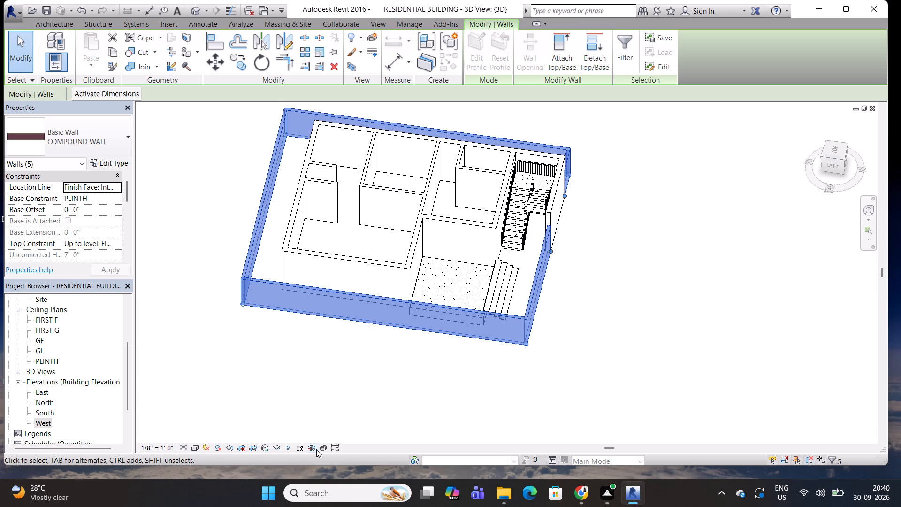
click(279, 446)
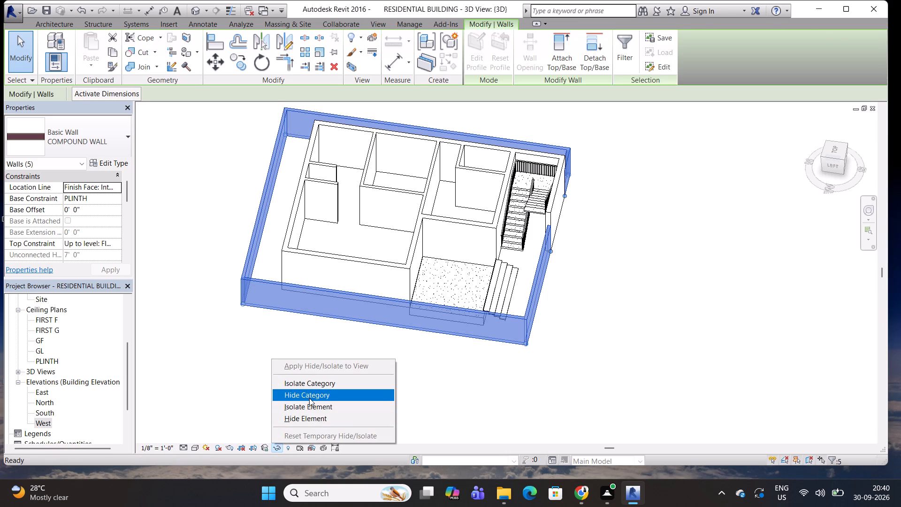
click(309, 398)
Examine in 3D how the entrance steps meet the porch floor and the staircase.
scroll(507, 278, up, 4)
middle_drag(514, 307, 537, 279)
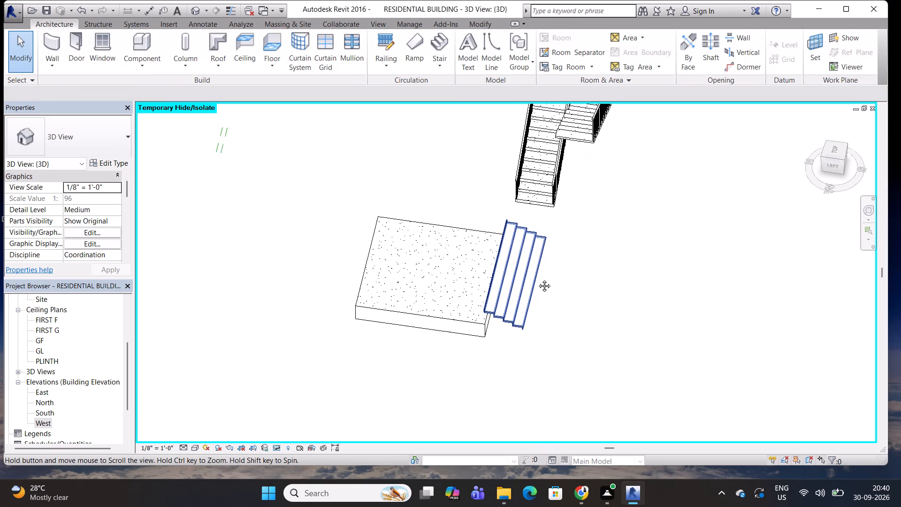
middle_drag(537, 279, 492, 340)
shift+middle_drag(493, 355, 516, 154)
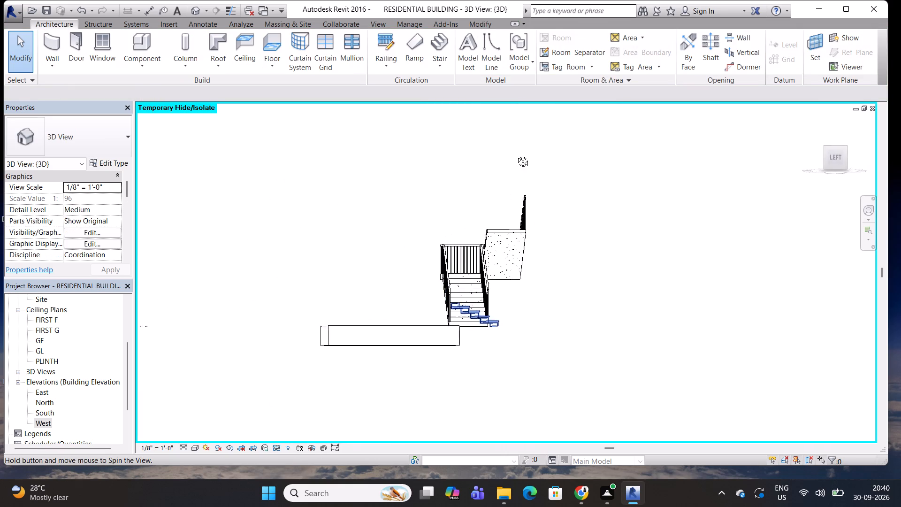
shift+middle_drag(516, 154, 519, 191)
key(Escape)
click(535, 298)
click(471, 319)
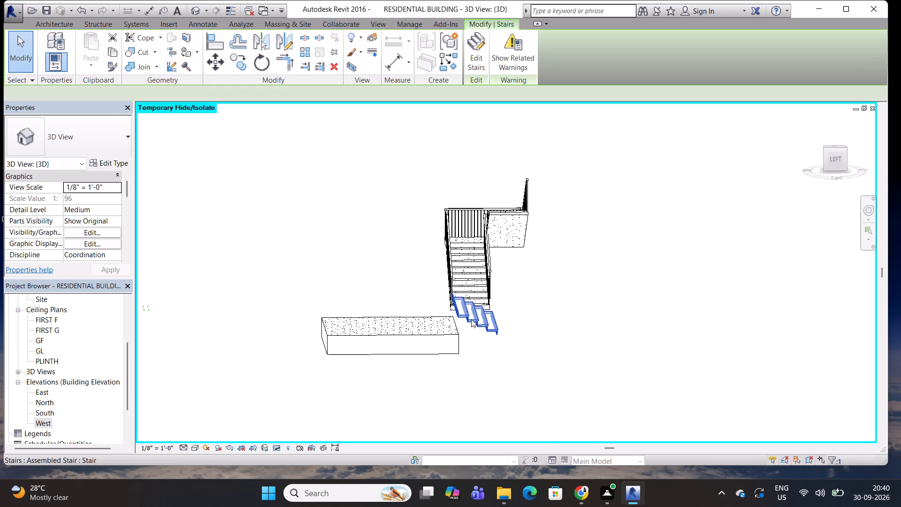
key(Escape)
key(Escape)
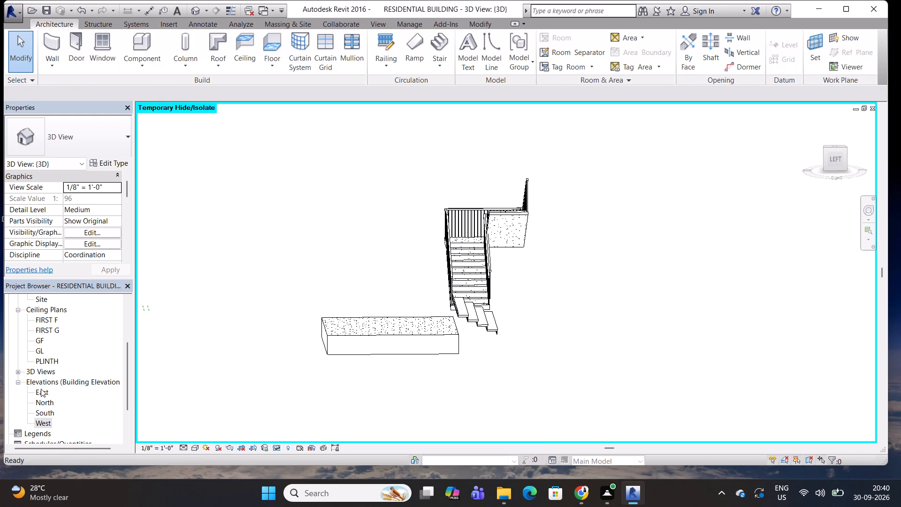
Check the porch floor and stairs against the levels in the East, North and South elevations.
double_click(41, 389)
scroll(405, 289, down, 5)
scroll(407, 285, up, 2)
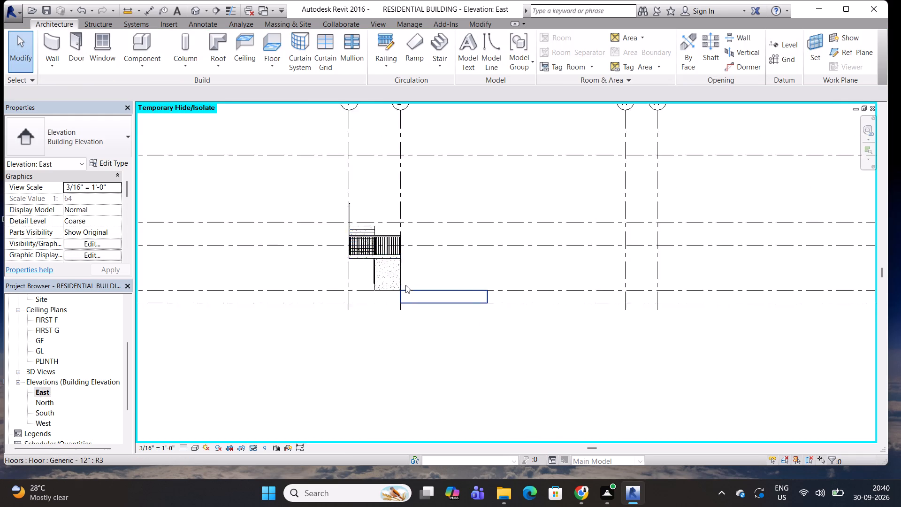
scroll(405, 285, up, 2)
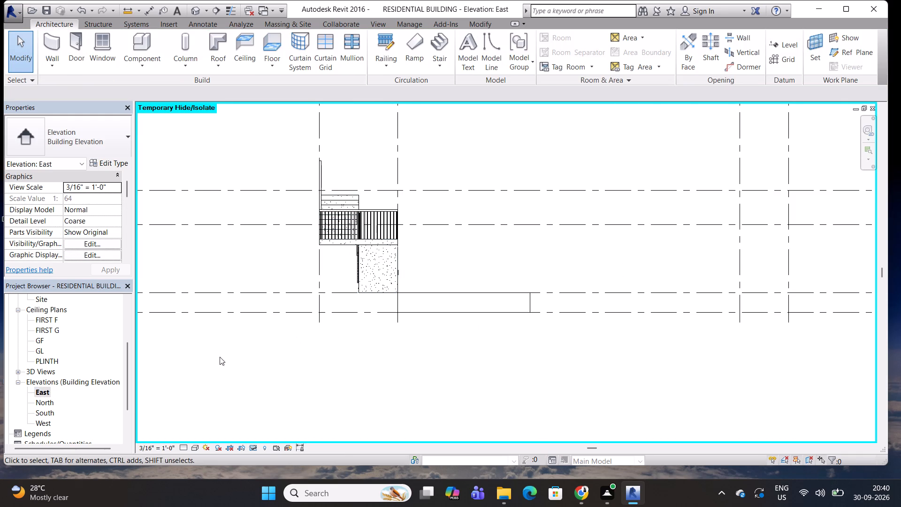
scroll(510, 273, down, 5)
scroll(626, 279, down, 1)
middle_drag(626, 279, 476, 274)
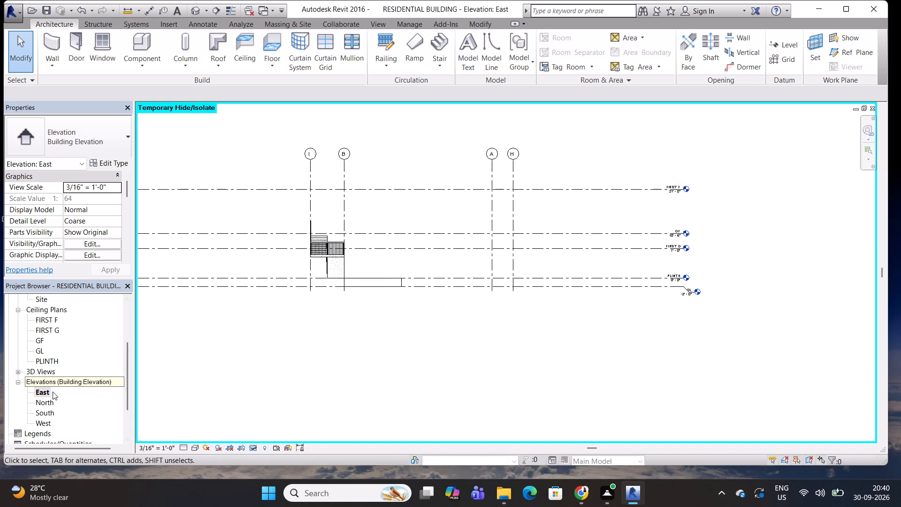
double_click(43, 402)
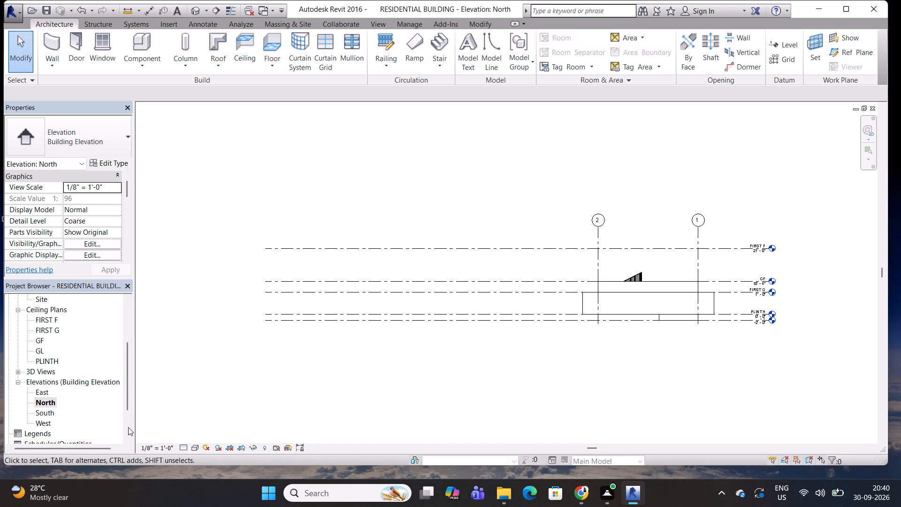
double_click(47, 414)
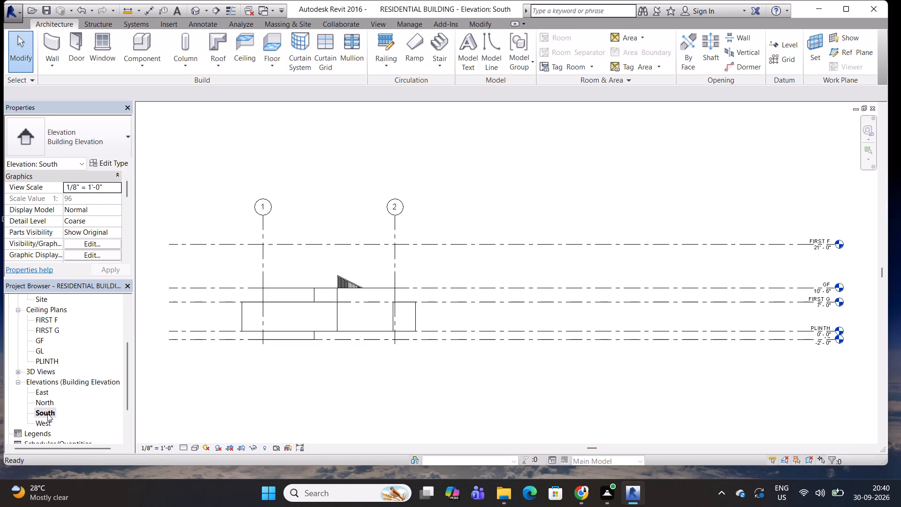
Temporarily hide only the front compound wall element in the West elevation.
double_click(42, 423)
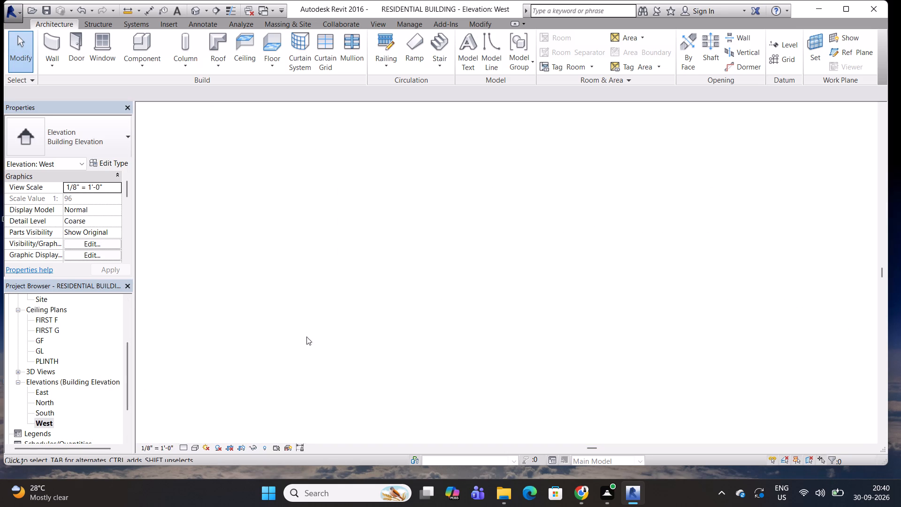
scroll(411, 291, down, 4)
middle_drag(422, 288, 424, 322)
scroll(432, 322, up, 4)
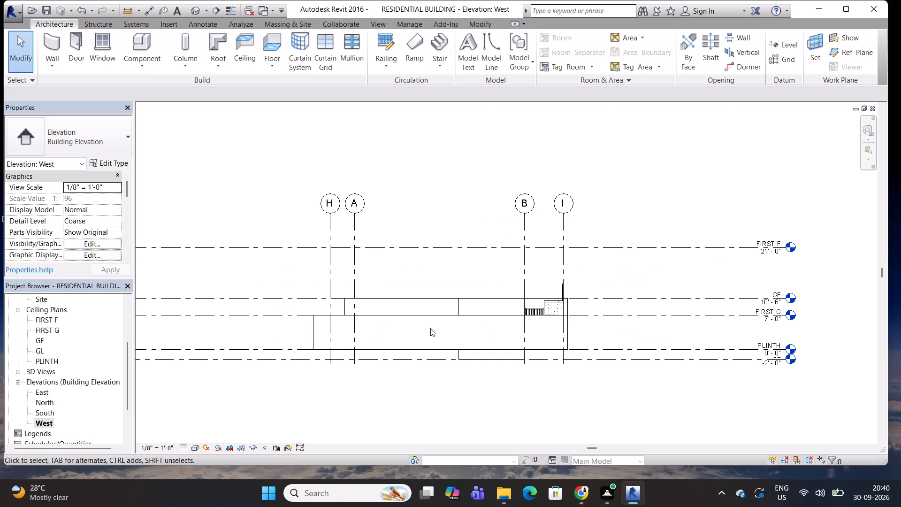
click(425, 318)
right_click(425, 318)
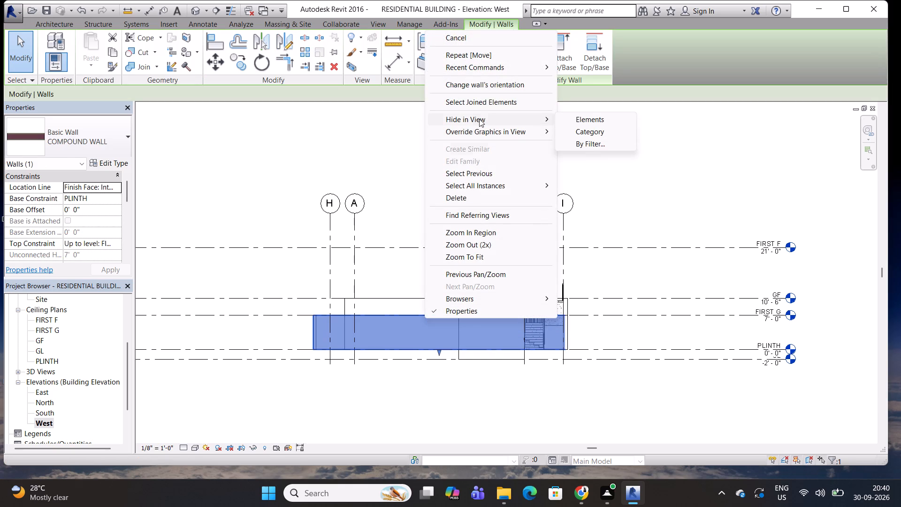
click(249, 448)
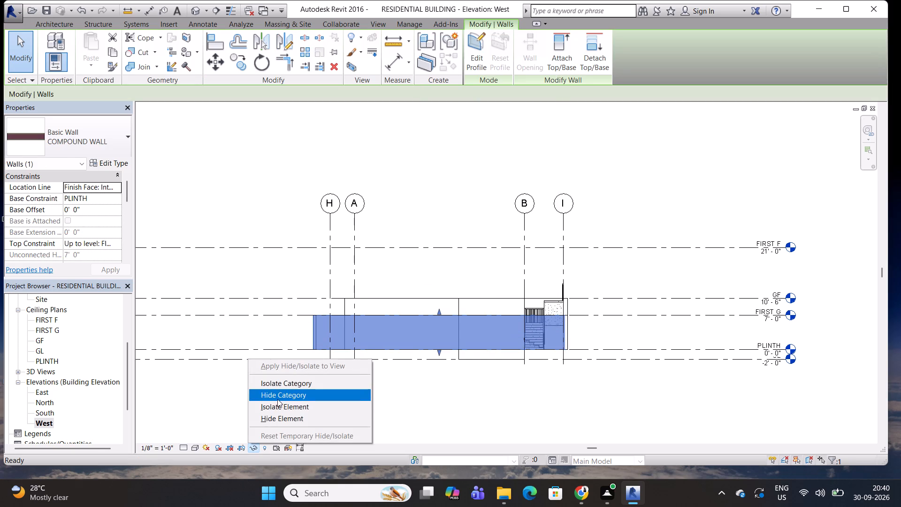
click(281, 421)
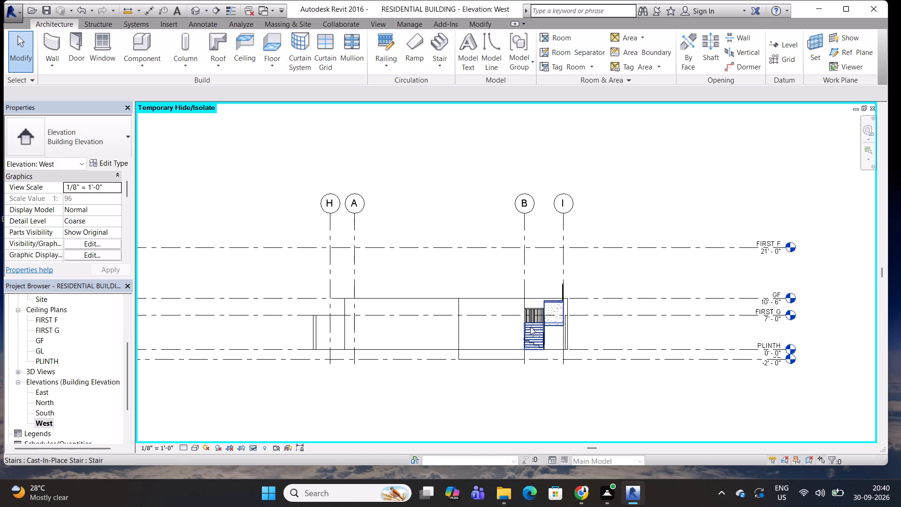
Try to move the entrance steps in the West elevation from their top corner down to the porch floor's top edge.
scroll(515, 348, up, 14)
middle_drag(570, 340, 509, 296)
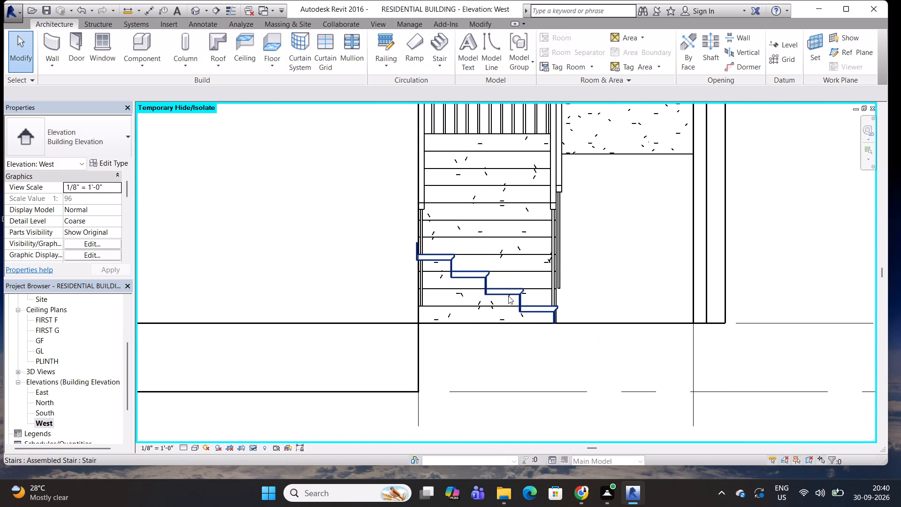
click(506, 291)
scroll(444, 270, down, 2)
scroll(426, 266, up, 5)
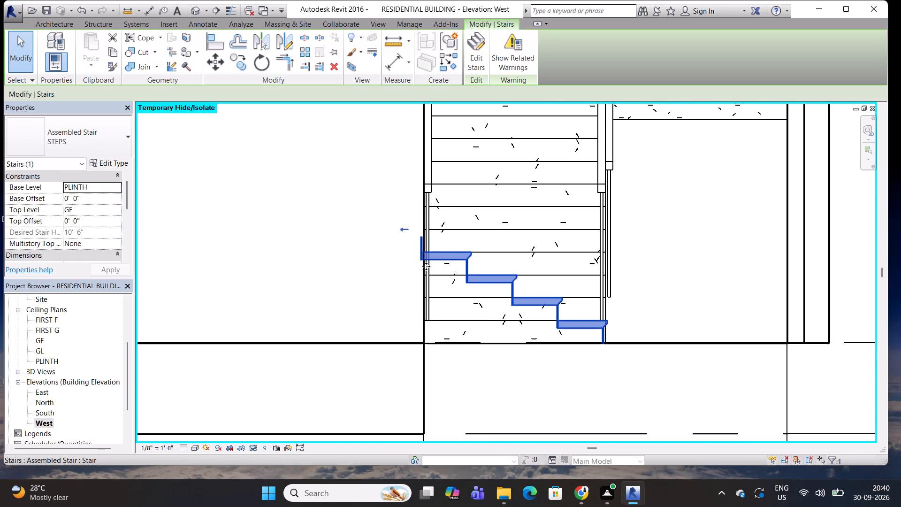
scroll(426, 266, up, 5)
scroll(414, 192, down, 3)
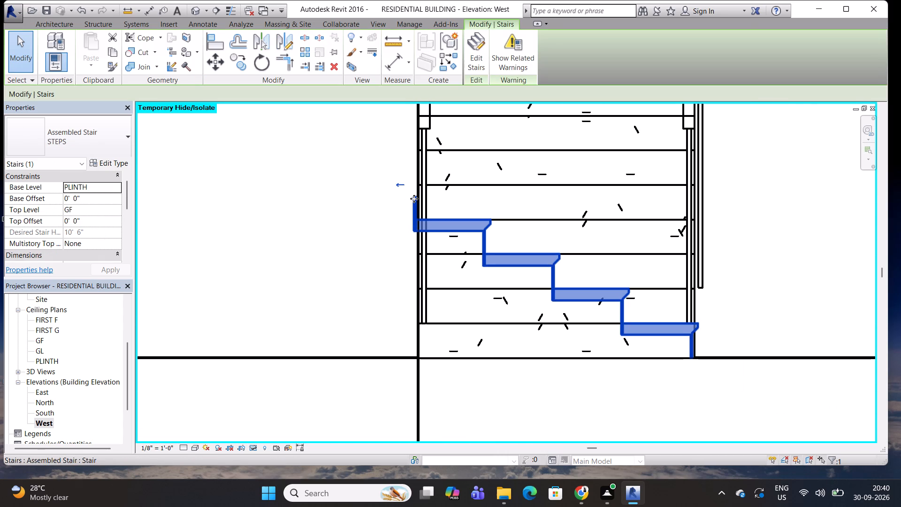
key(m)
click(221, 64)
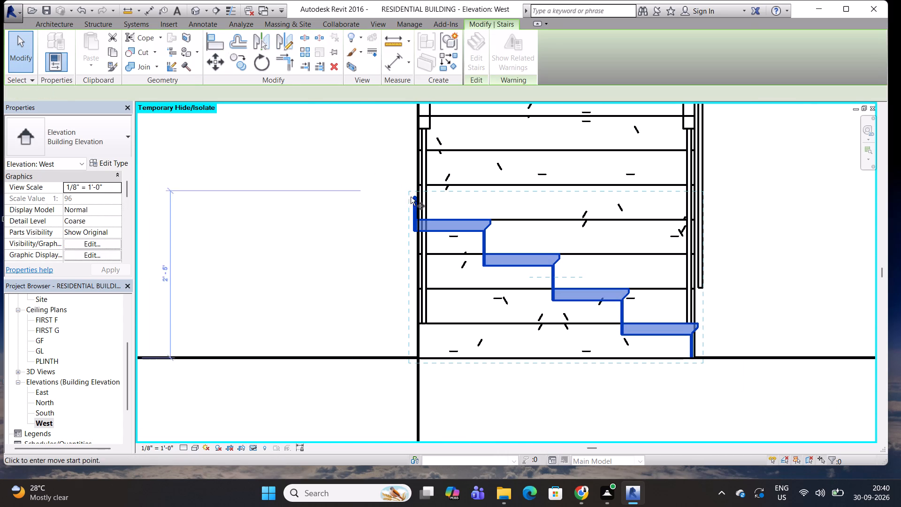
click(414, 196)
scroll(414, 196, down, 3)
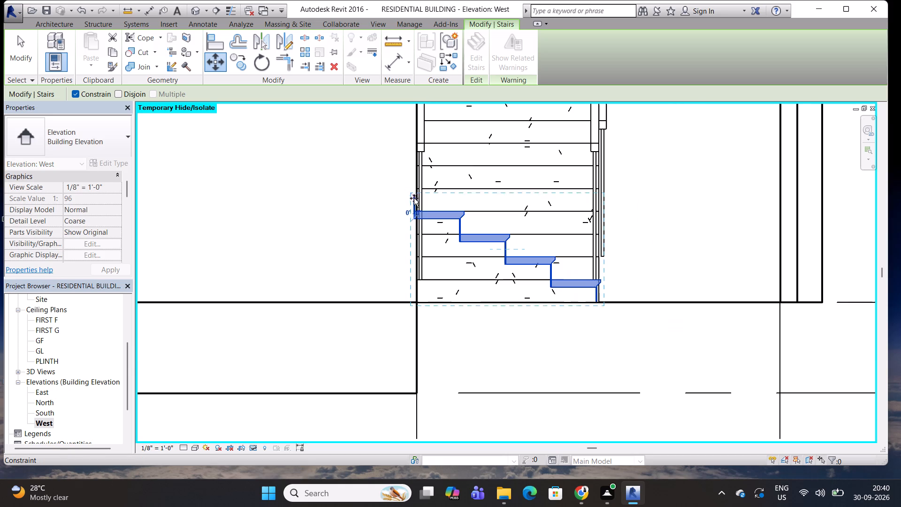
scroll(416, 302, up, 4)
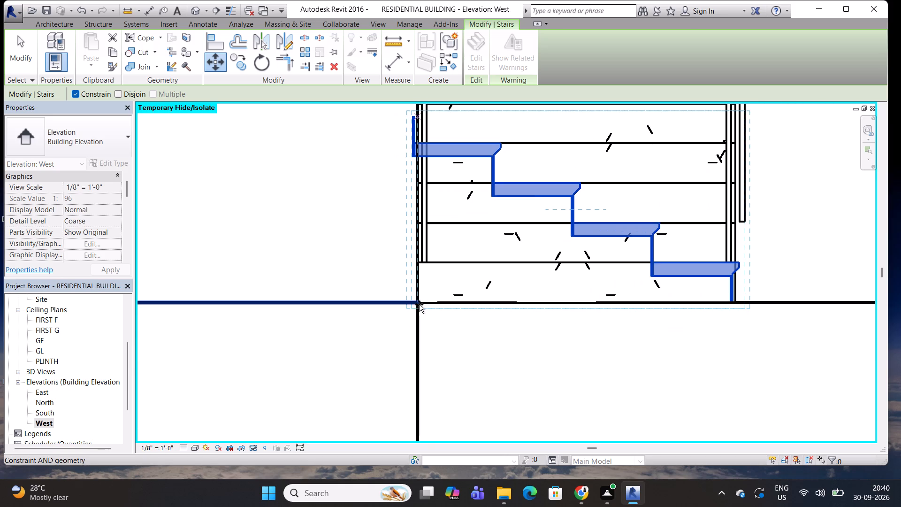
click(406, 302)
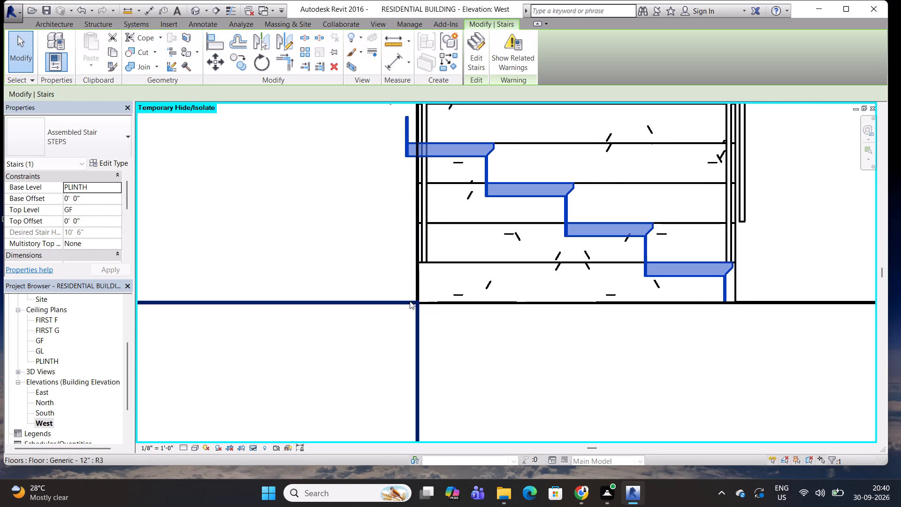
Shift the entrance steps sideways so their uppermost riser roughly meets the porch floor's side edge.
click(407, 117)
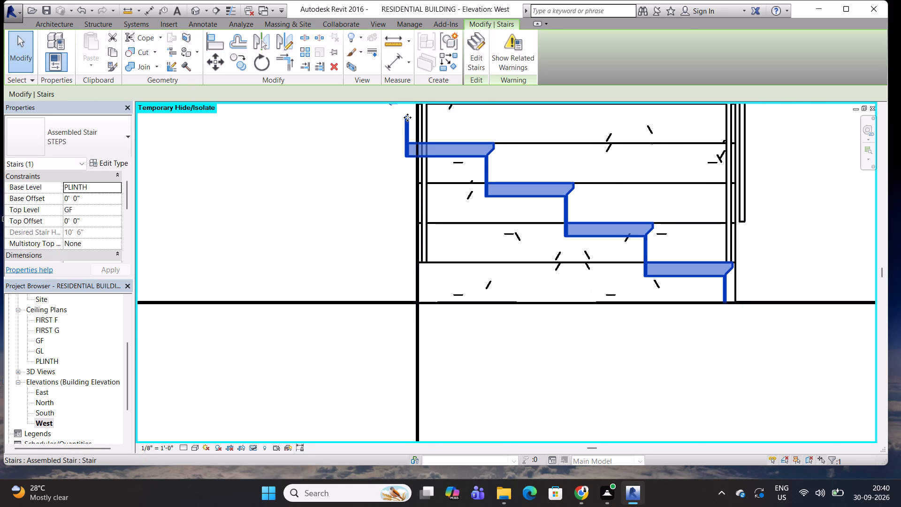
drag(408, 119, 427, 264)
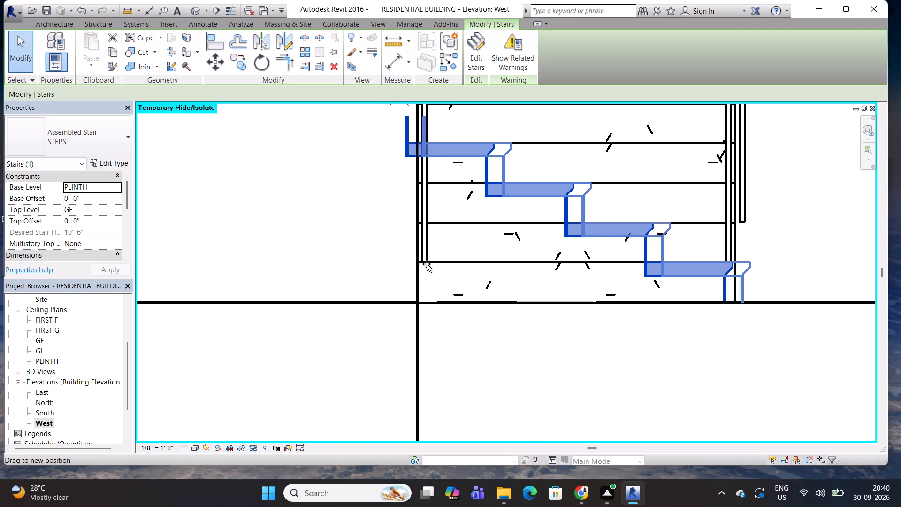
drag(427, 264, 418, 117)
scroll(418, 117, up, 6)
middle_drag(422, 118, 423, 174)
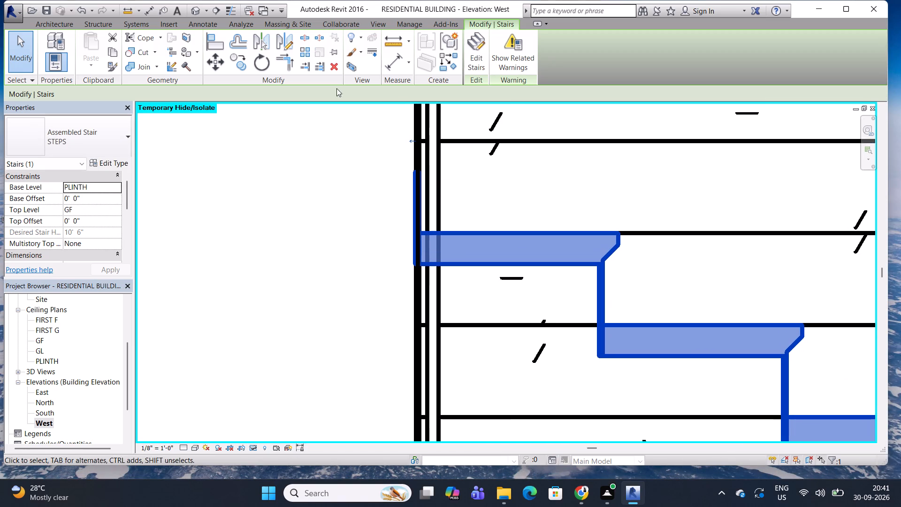
Align the uppermost riser of the entrance steps with the porch floor's vertical side edge.
click(222, 43)
scroll(412, 180, up, 3)
click(414, 181)
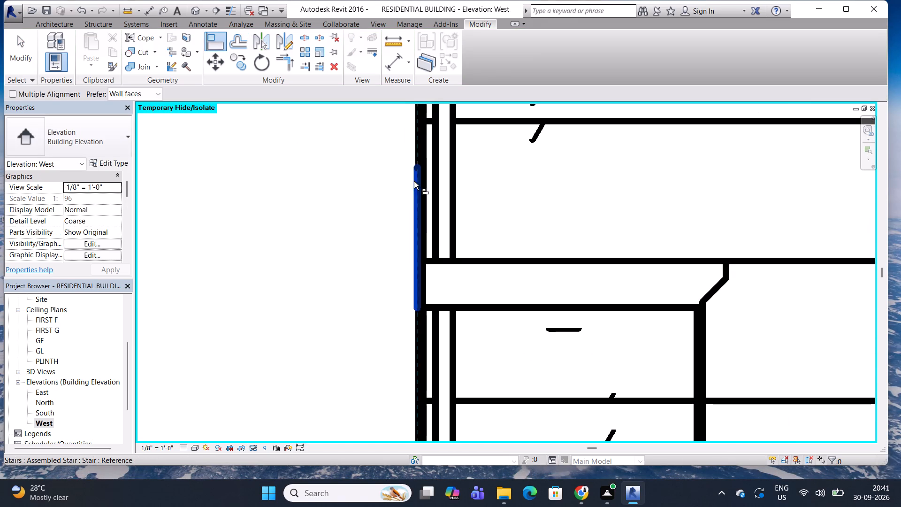
click(425, 155)
key(ctrl+z)
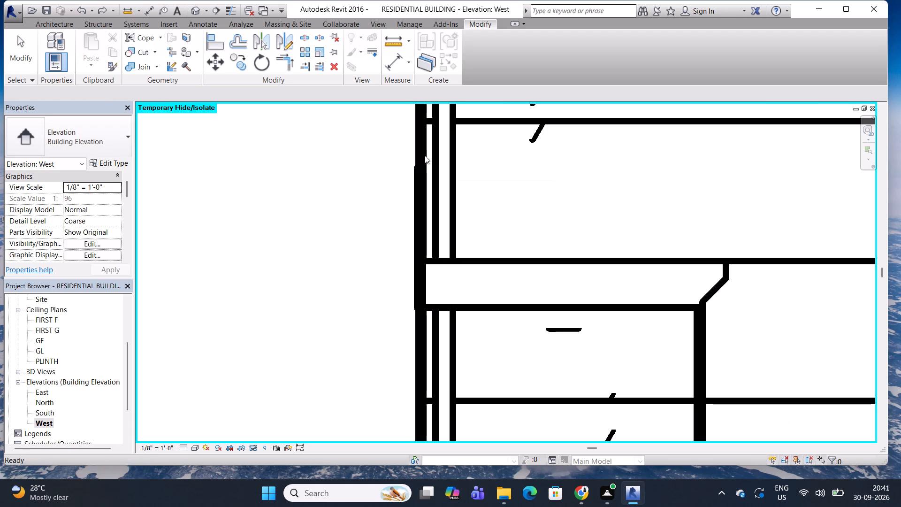
click(422, 152)
click(414, 179)
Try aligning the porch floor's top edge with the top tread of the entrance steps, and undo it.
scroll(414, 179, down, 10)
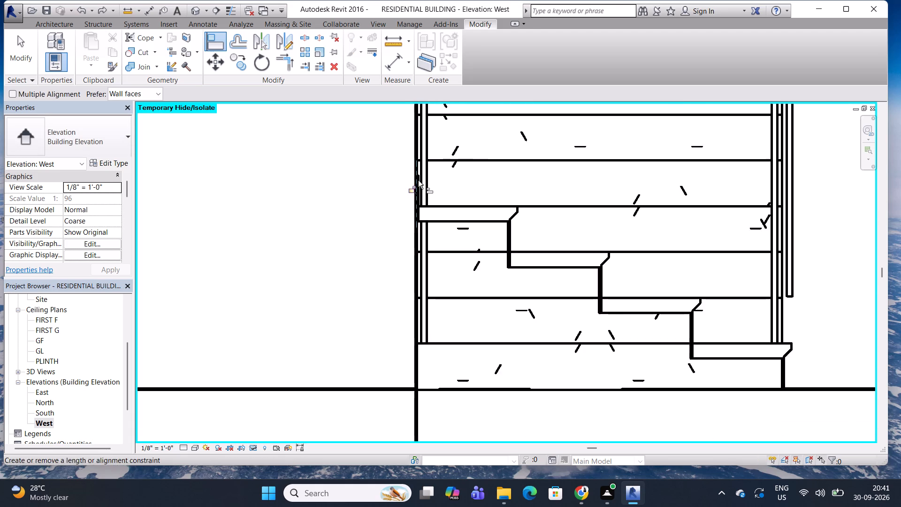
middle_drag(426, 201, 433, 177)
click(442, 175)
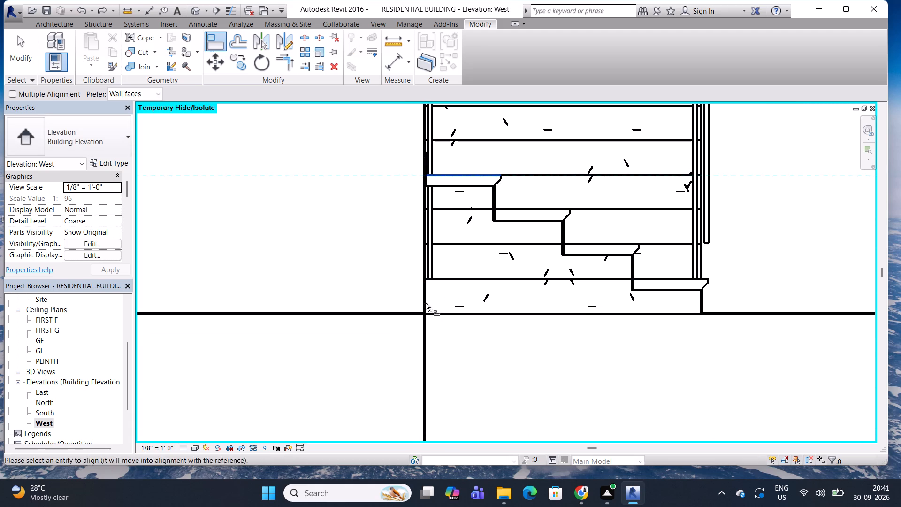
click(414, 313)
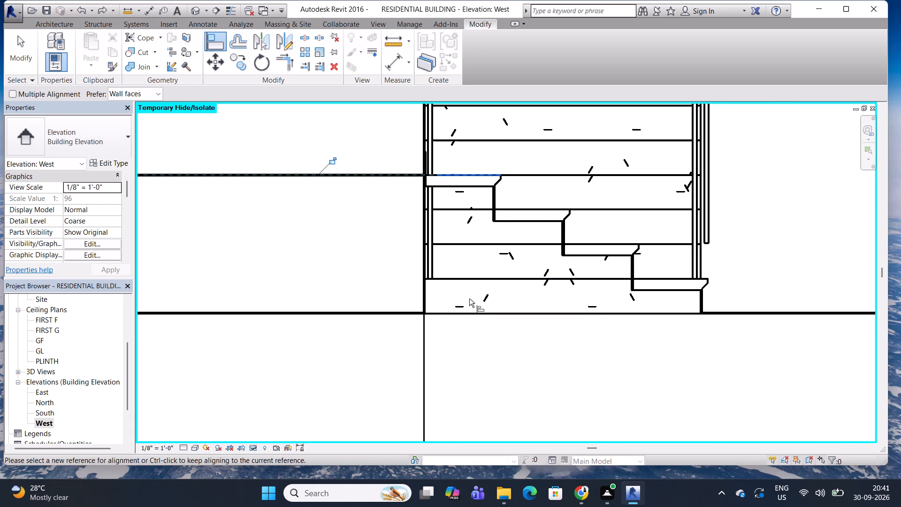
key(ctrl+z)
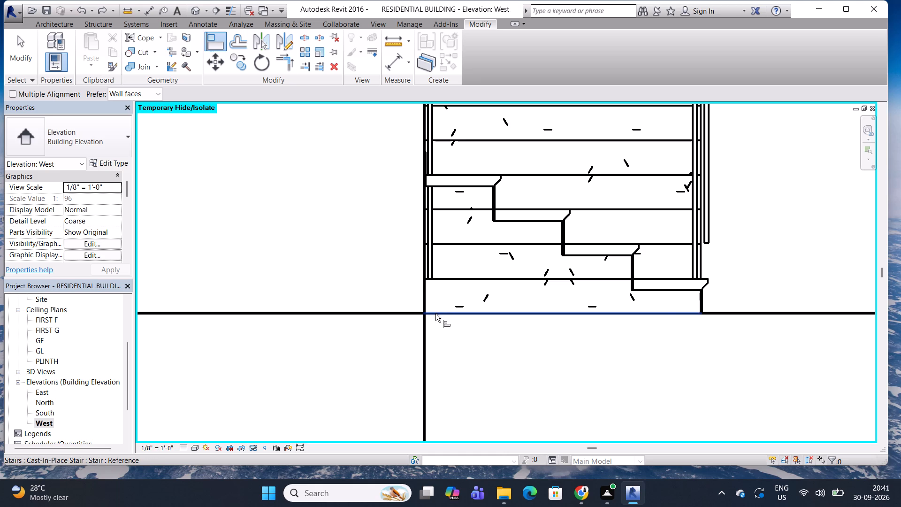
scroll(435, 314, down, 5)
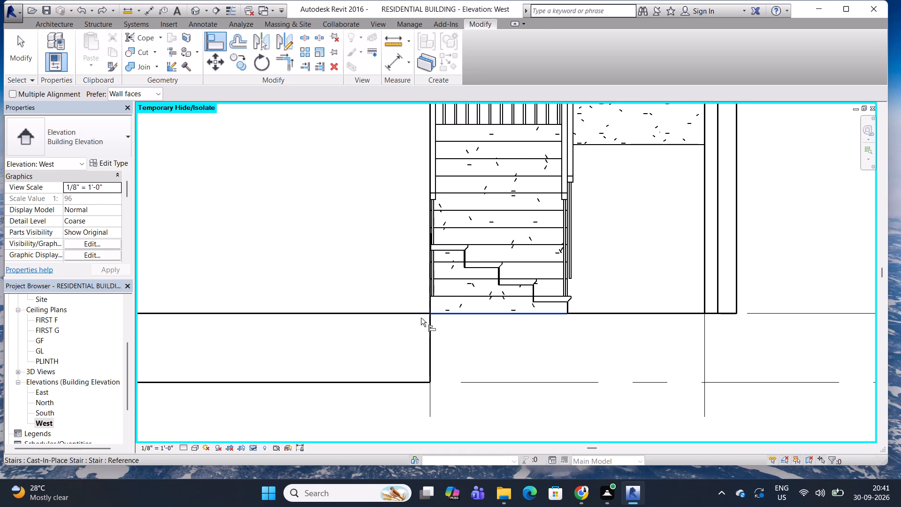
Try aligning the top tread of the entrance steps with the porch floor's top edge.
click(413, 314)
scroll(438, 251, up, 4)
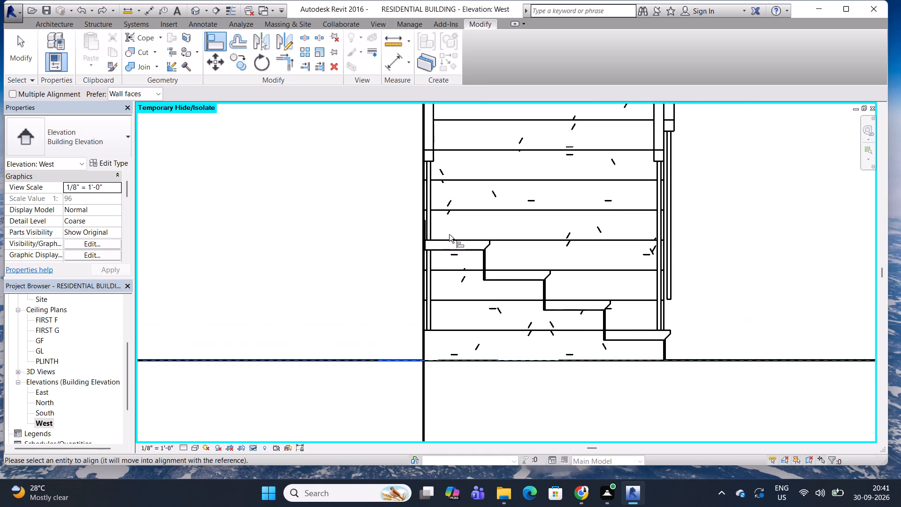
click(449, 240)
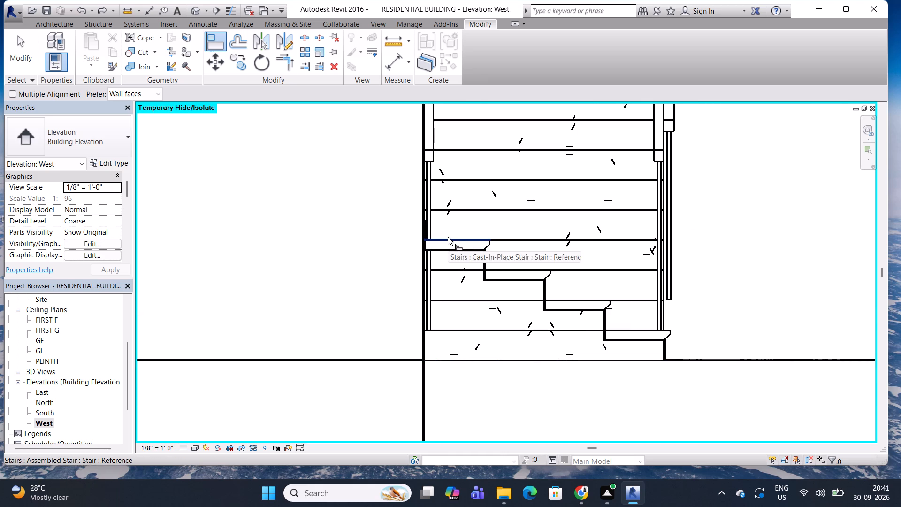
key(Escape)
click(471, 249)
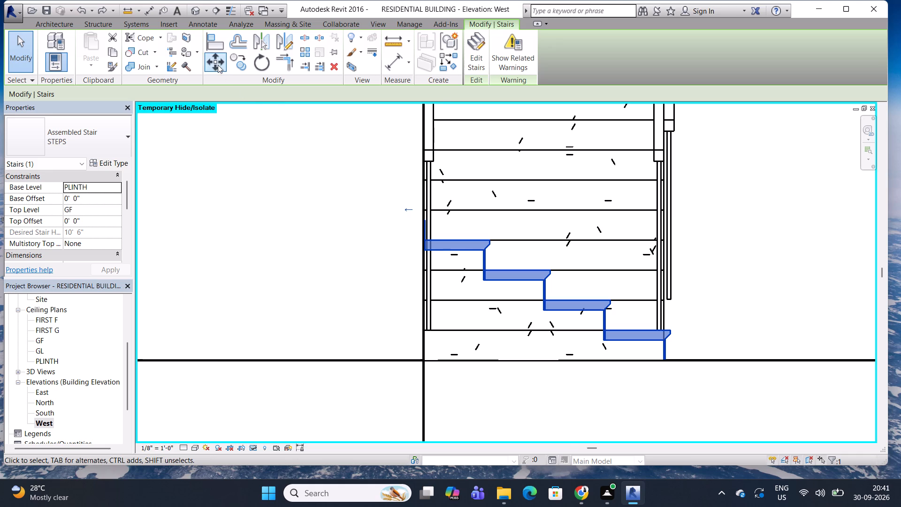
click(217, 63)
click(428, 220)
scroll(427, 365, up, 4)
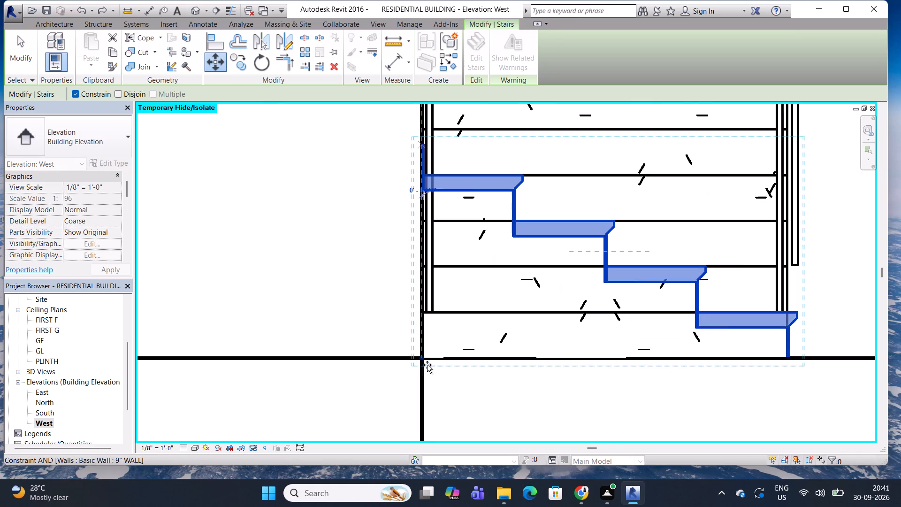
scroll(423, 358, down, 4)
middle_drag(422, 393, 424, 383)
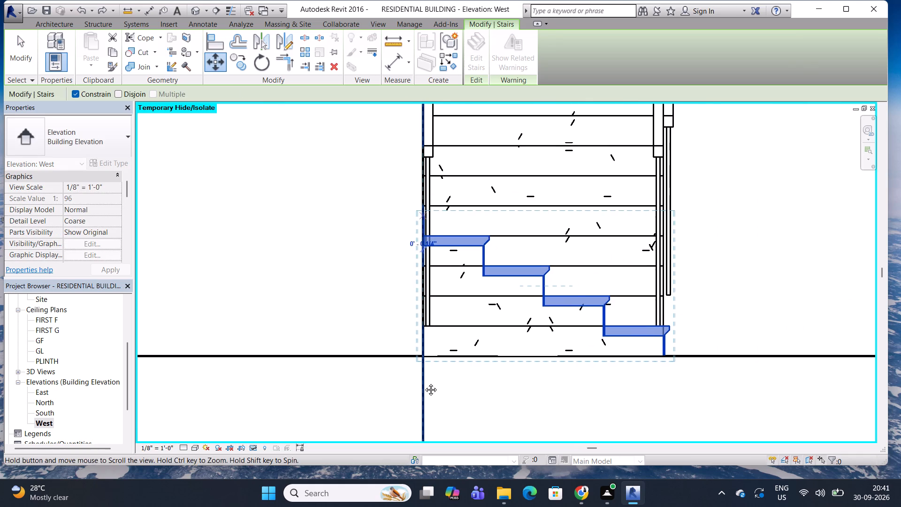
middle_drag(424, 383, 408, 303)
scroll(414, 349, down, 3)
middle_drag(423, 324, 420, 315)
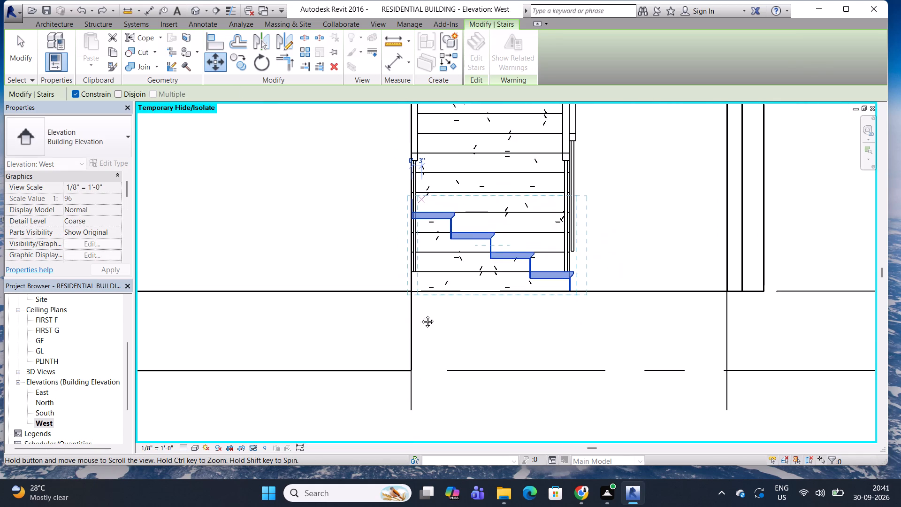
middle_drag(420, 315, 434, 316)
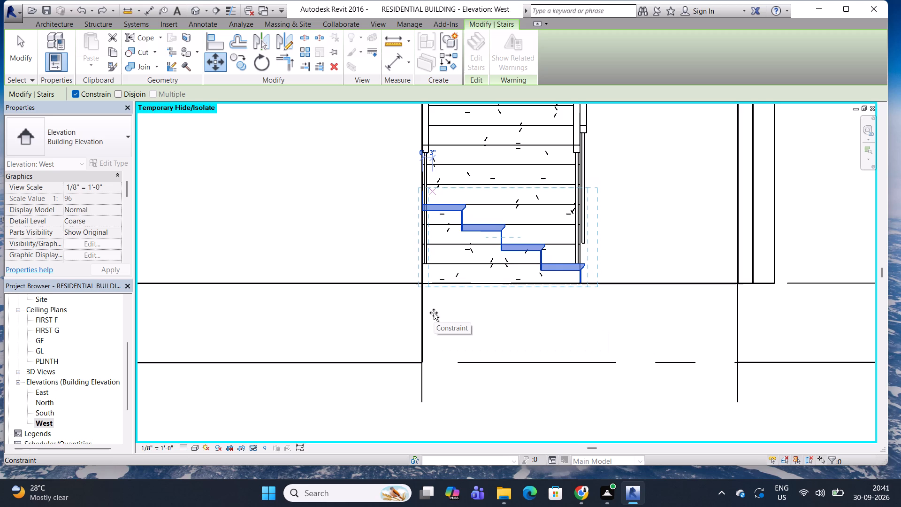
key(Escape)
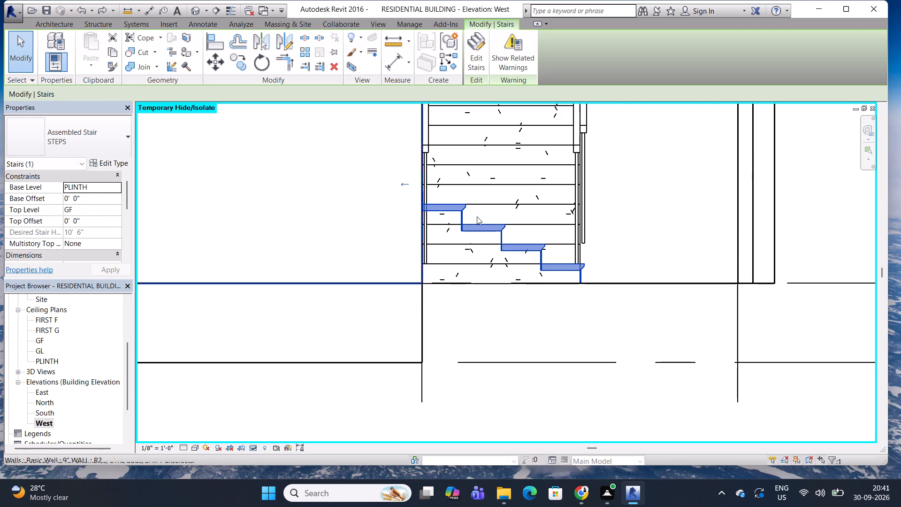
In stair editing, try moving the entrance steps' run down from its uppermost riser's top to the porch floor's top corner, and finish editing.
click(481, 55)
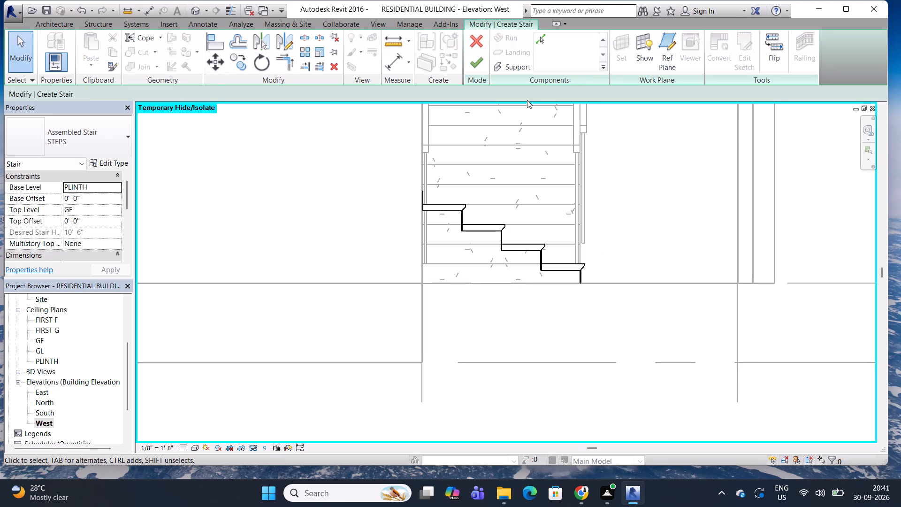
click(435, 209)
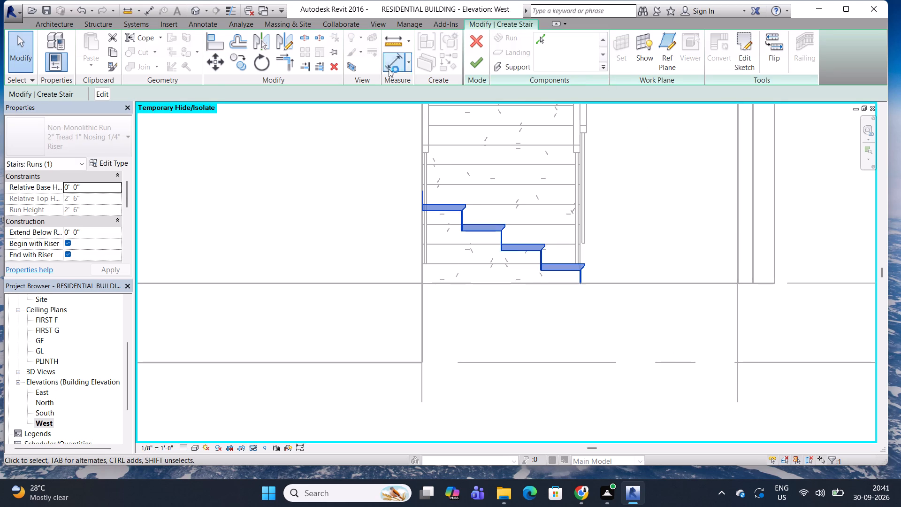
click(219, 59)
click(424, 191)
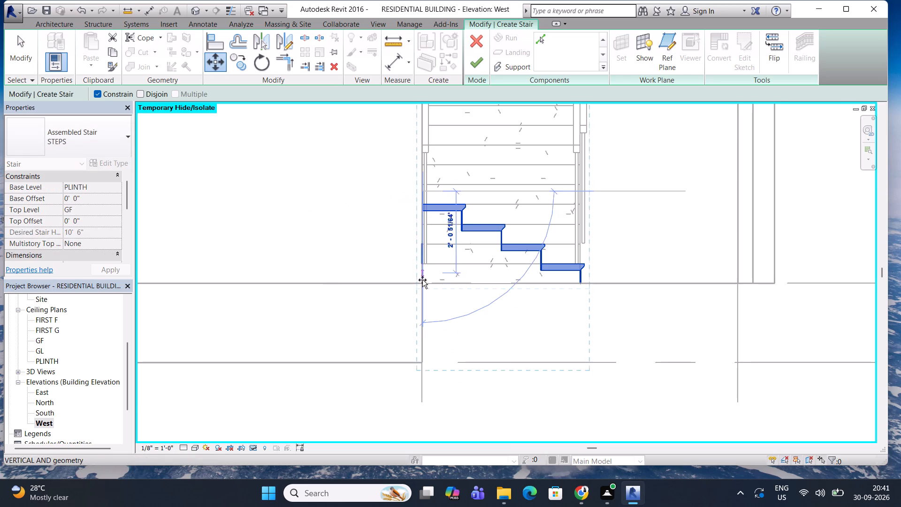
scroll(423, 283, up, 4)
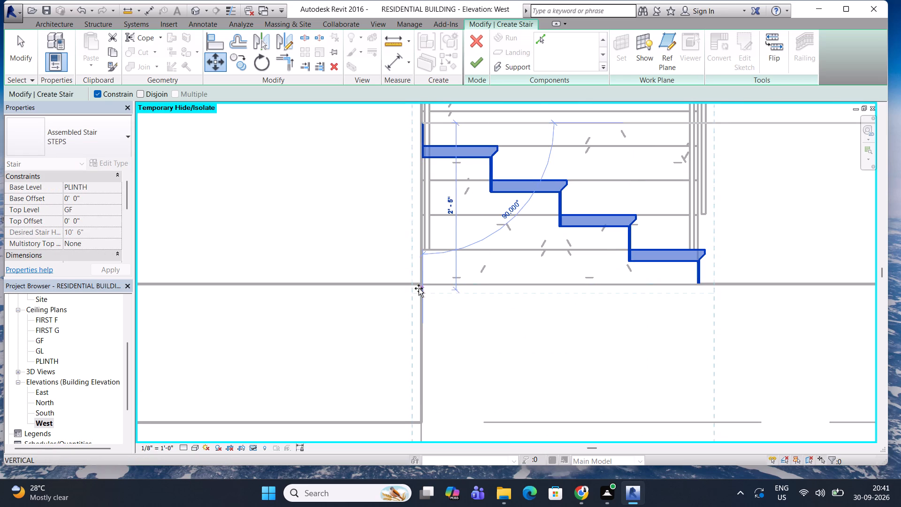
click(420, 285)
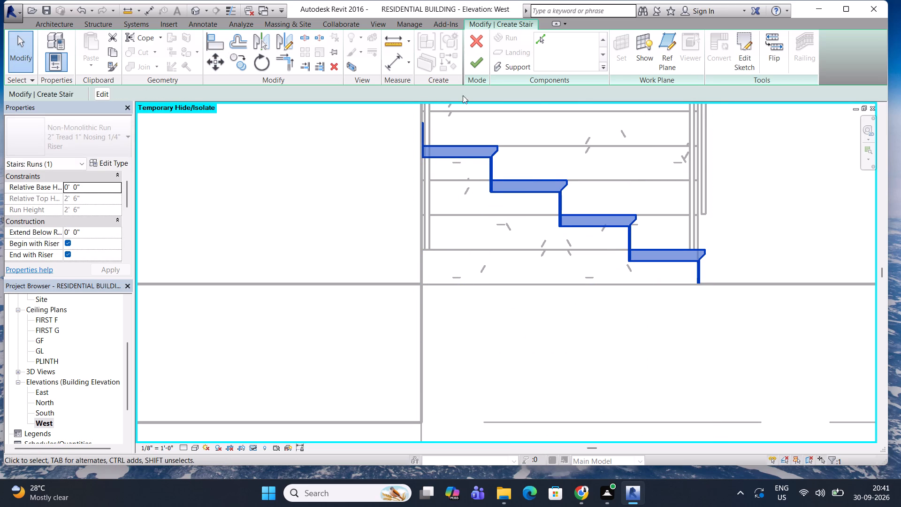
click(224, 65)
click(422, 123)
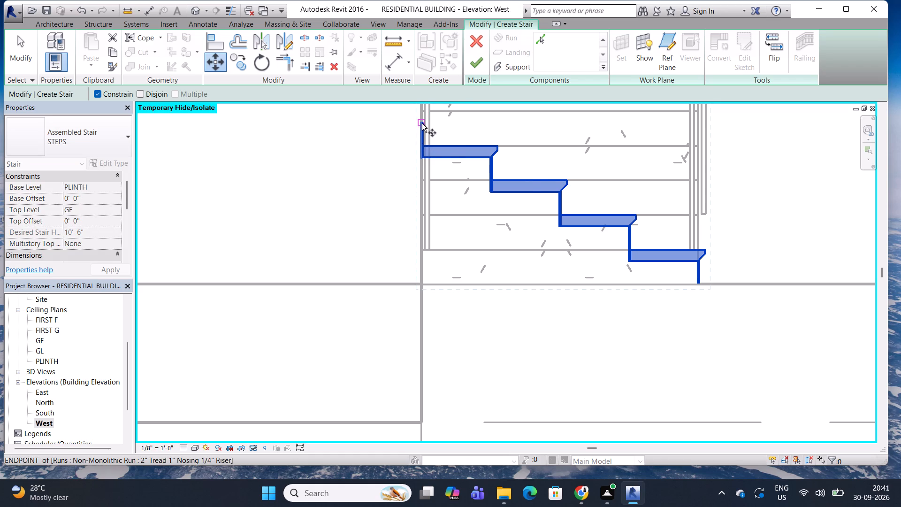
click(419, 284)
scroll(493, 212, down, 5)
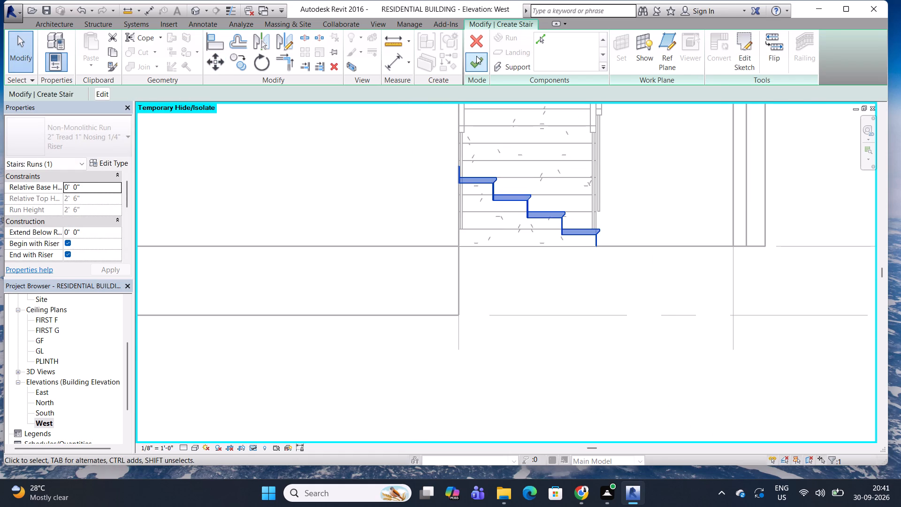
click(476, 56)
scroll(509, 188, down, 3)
Shift the entrance steps sideways by about one tread, away from the porch floor's vertical side edge.
click(516, 197)
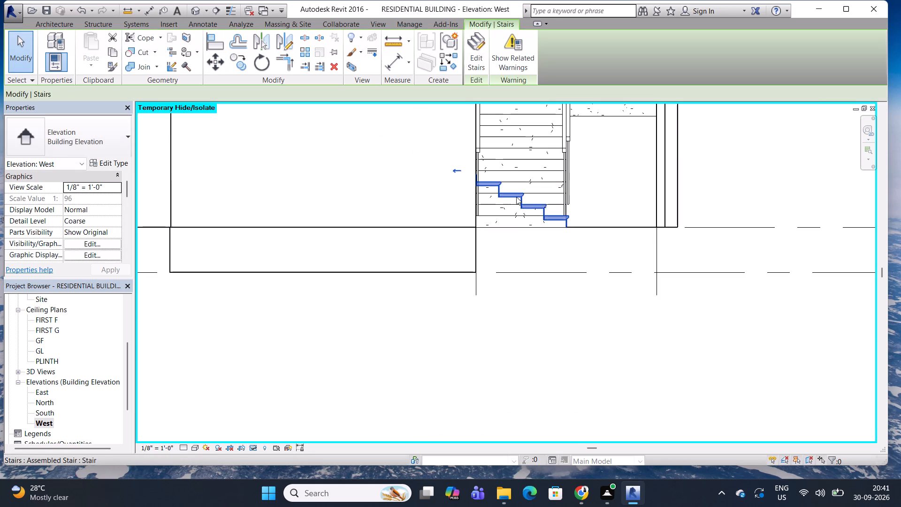
scroll(496, 190, up, 7)
scroll(473, 176, down, 3)
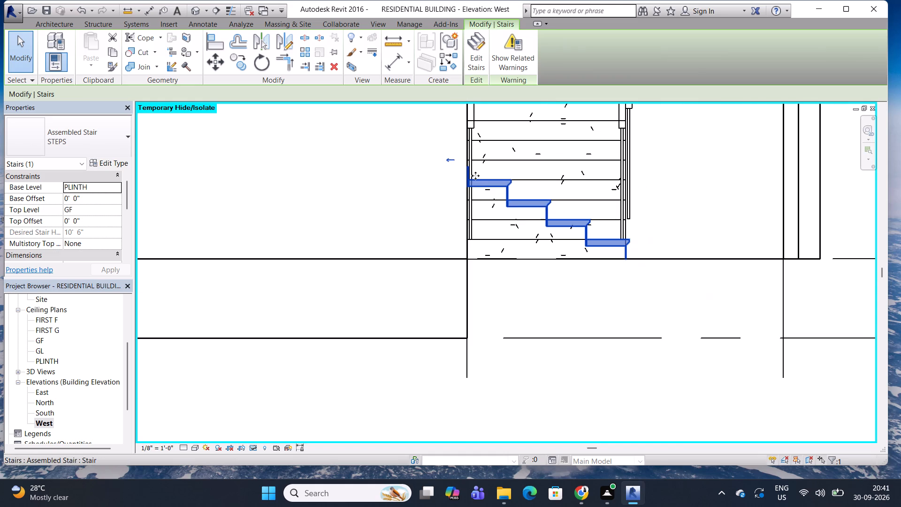
scroll(575, 246, down, 3)
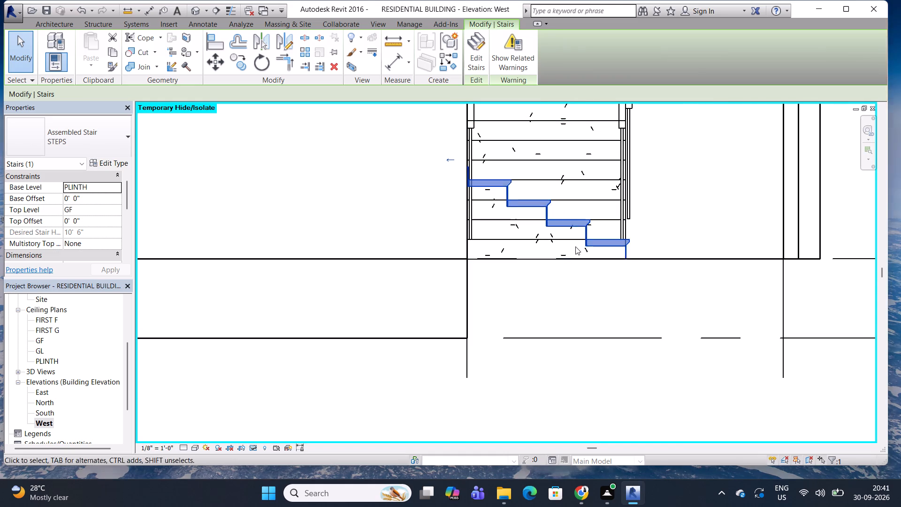
scroll(575, 246, down, 2)
middle_drag(619, 253, 462, 224)
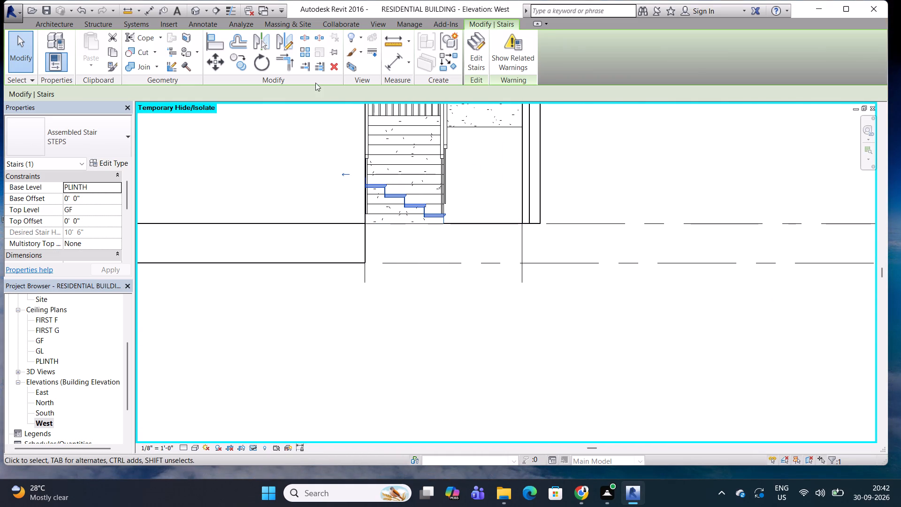
click(220, 64)
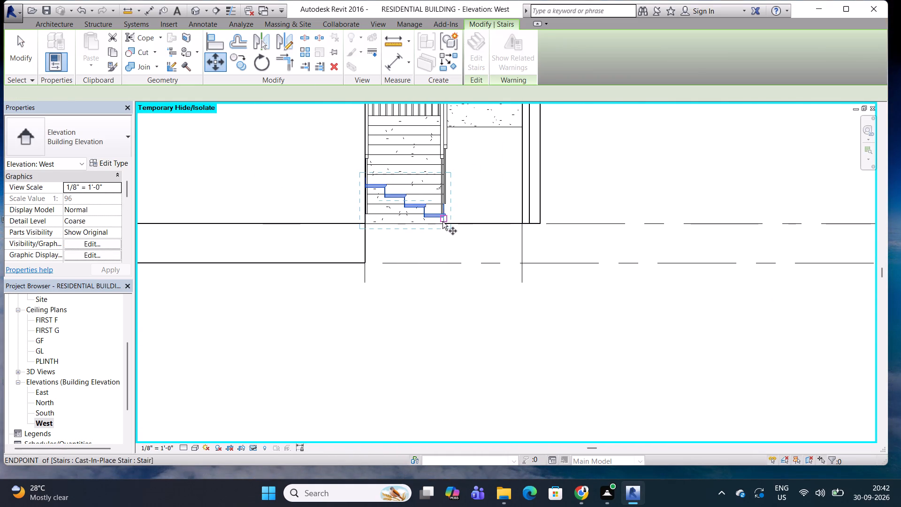
click(443, 223)
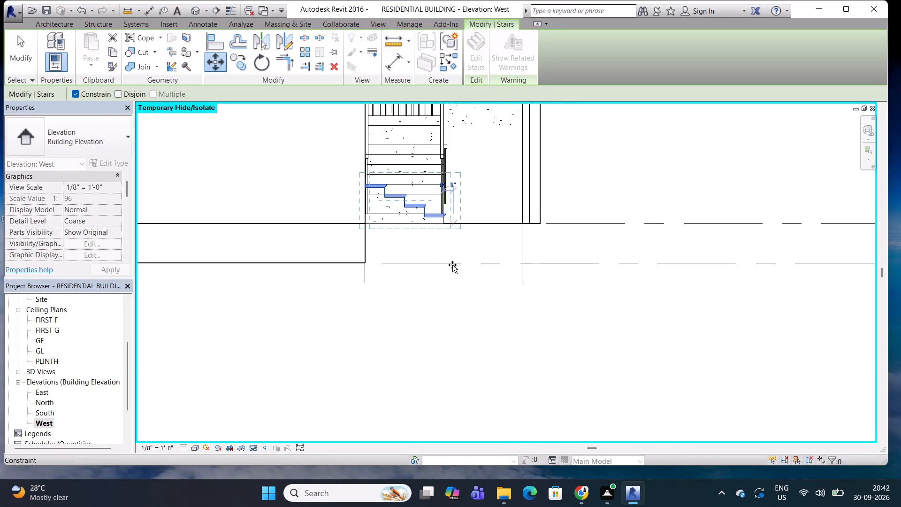
scroll(452, 265, up, 4)
click(471, 259)
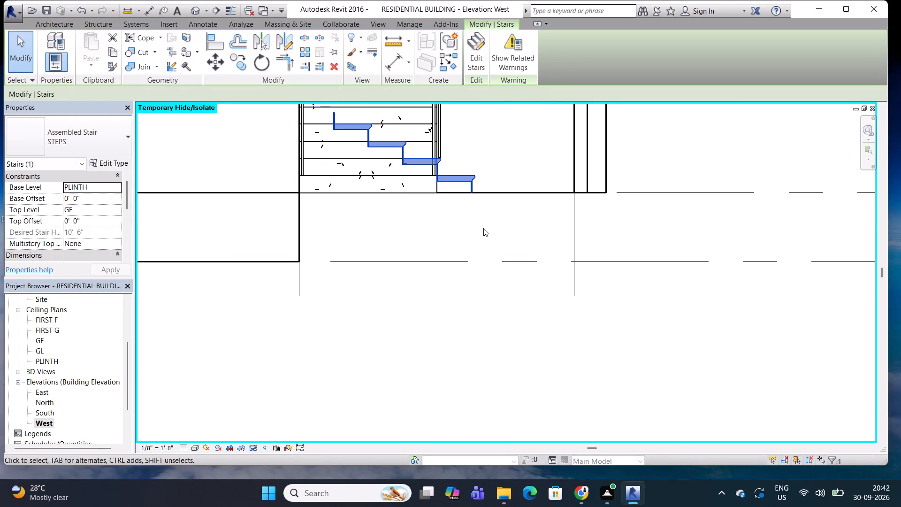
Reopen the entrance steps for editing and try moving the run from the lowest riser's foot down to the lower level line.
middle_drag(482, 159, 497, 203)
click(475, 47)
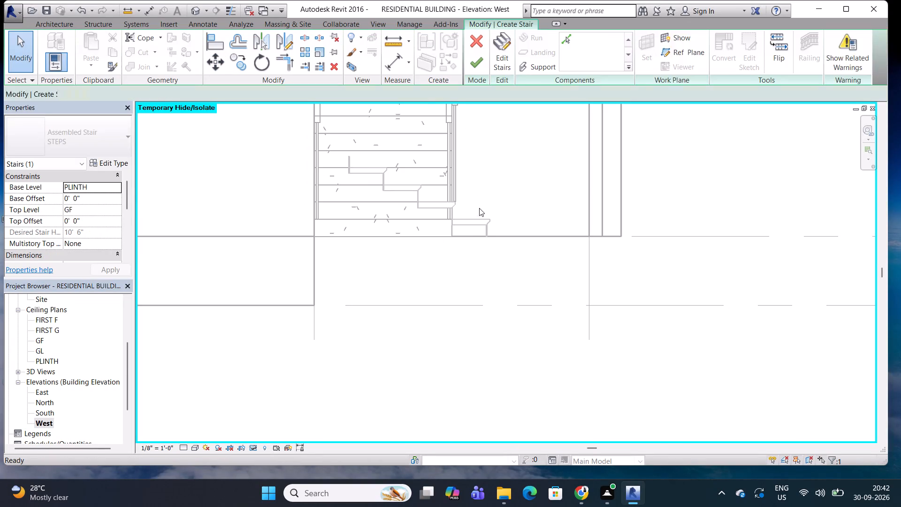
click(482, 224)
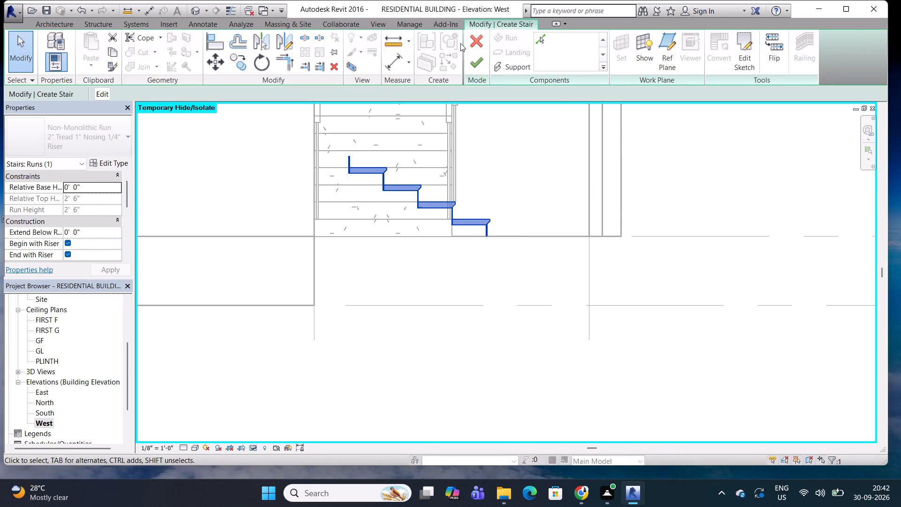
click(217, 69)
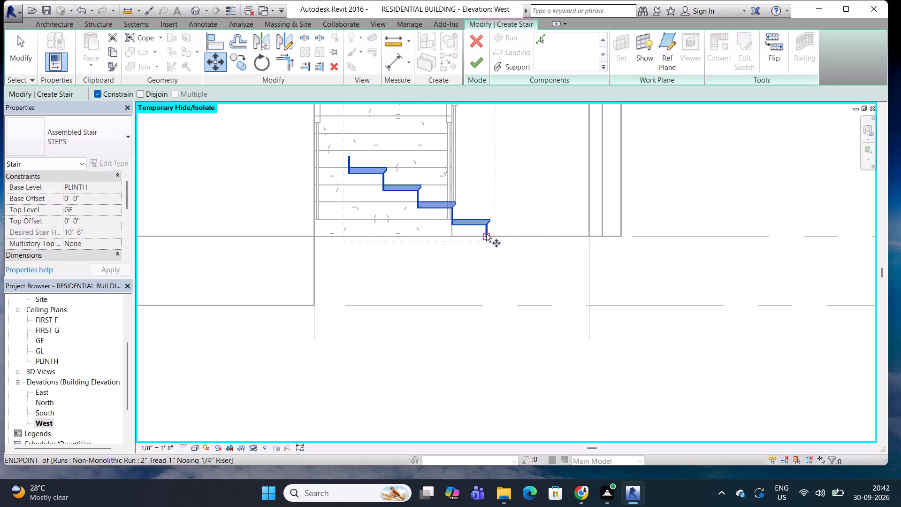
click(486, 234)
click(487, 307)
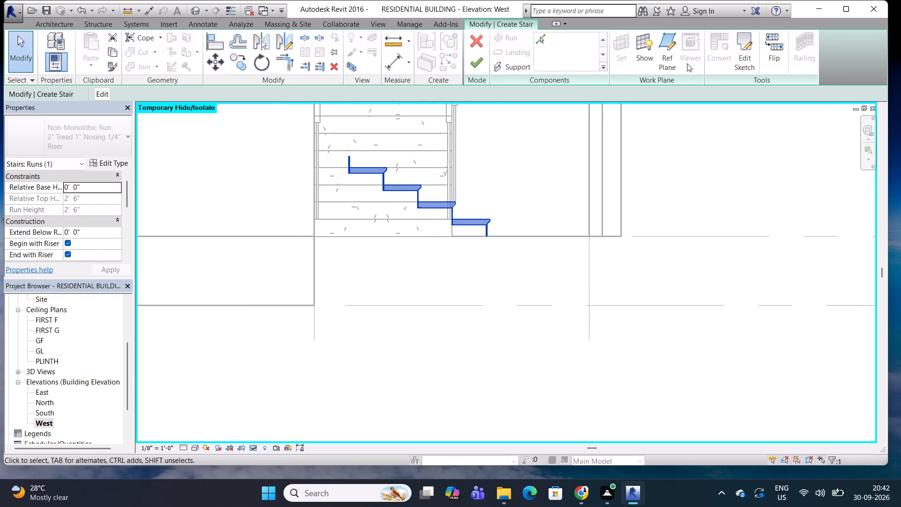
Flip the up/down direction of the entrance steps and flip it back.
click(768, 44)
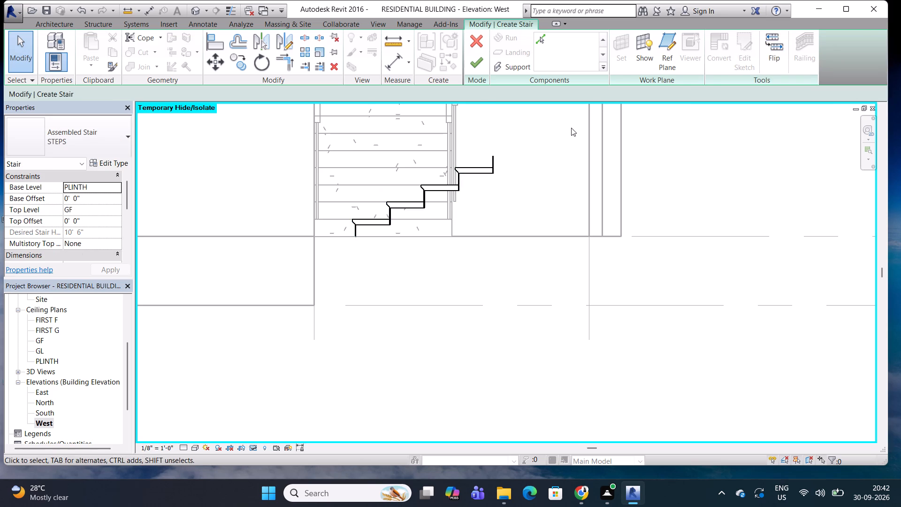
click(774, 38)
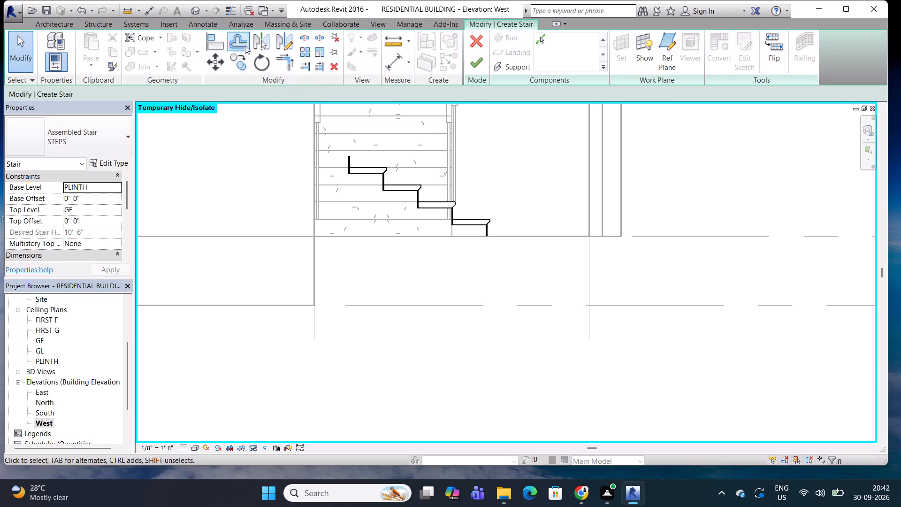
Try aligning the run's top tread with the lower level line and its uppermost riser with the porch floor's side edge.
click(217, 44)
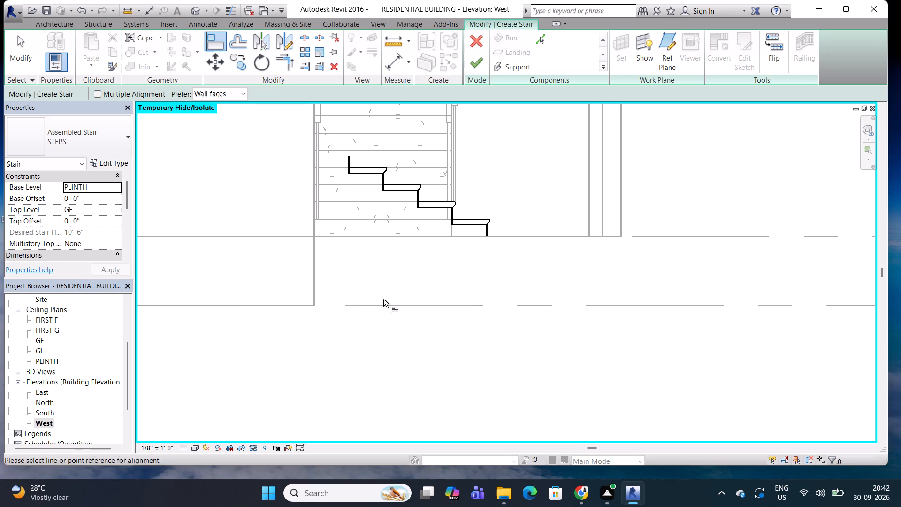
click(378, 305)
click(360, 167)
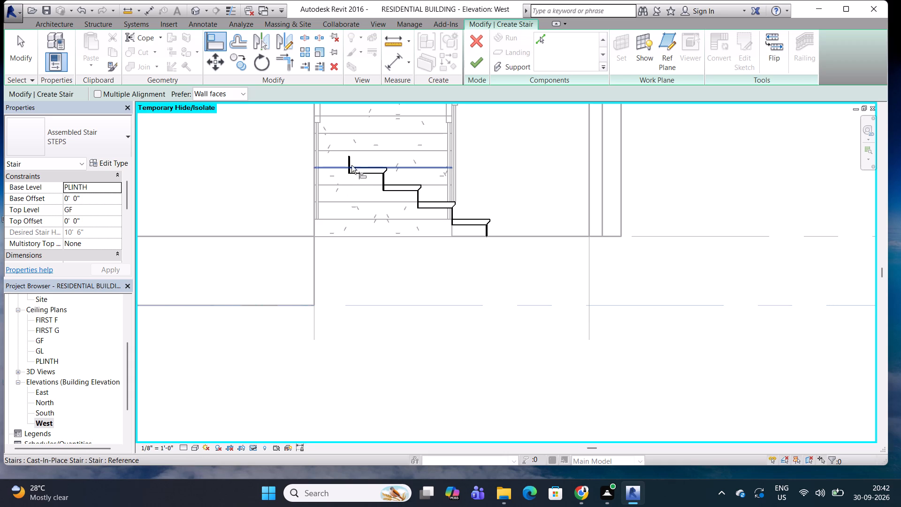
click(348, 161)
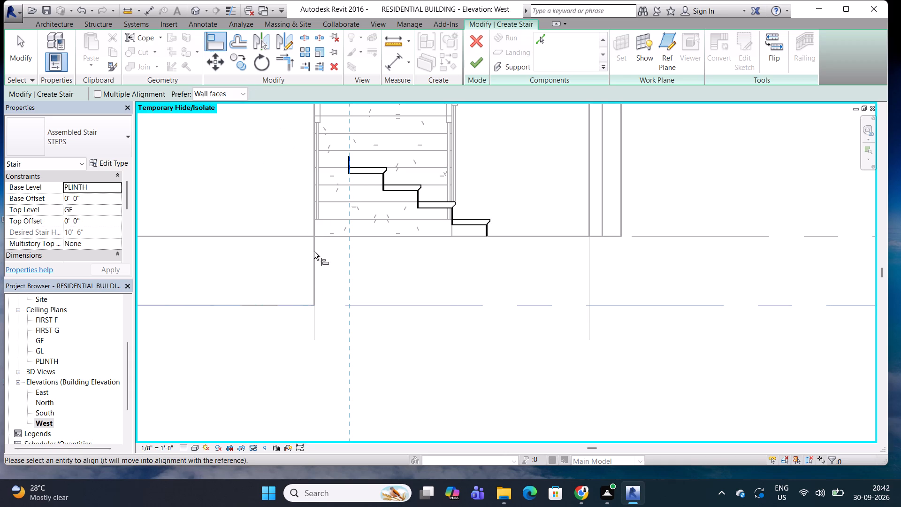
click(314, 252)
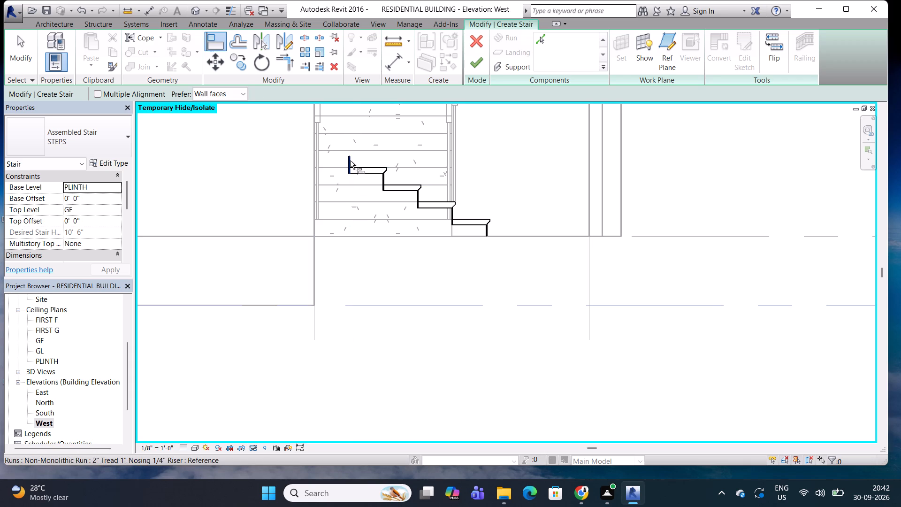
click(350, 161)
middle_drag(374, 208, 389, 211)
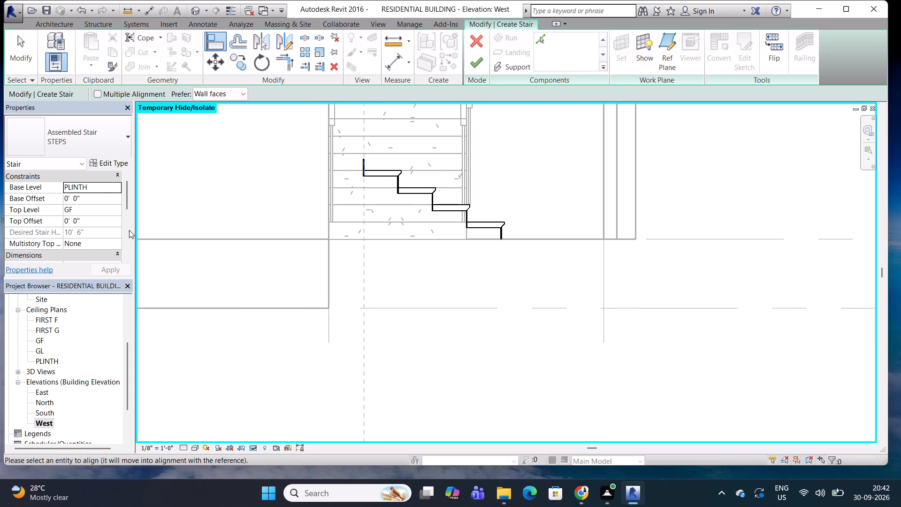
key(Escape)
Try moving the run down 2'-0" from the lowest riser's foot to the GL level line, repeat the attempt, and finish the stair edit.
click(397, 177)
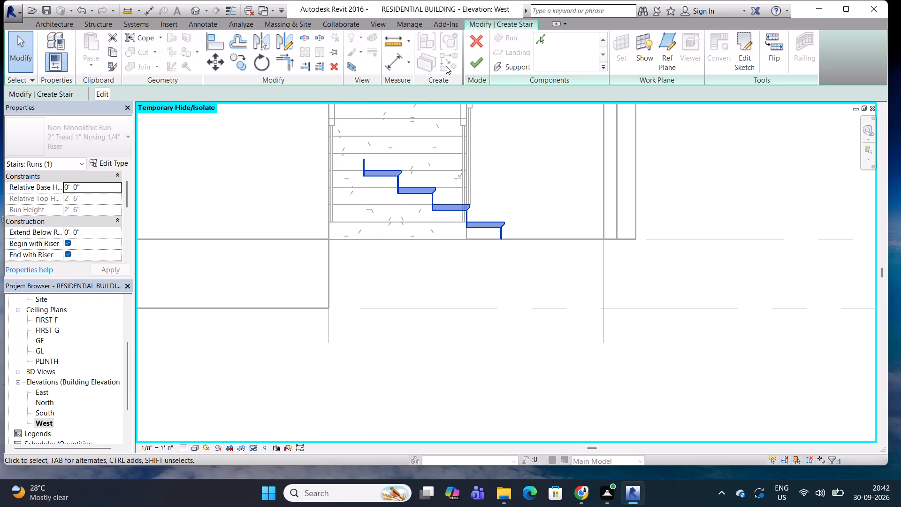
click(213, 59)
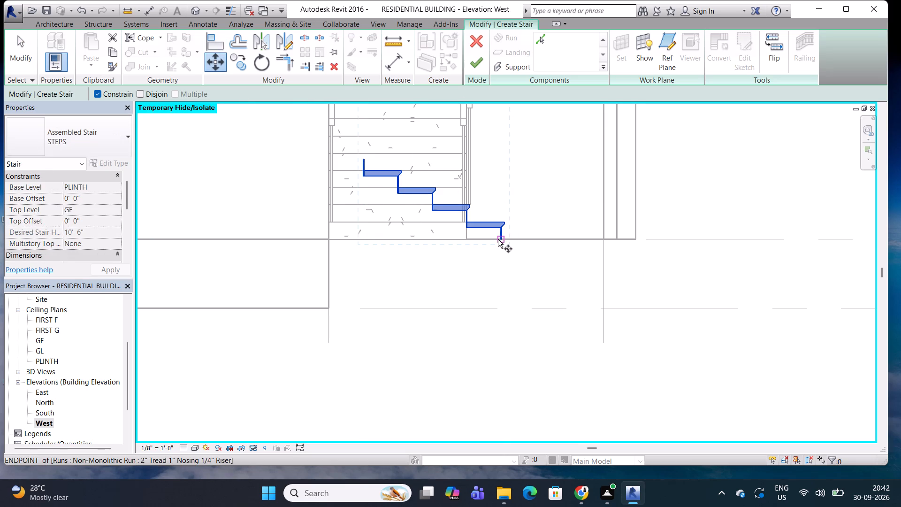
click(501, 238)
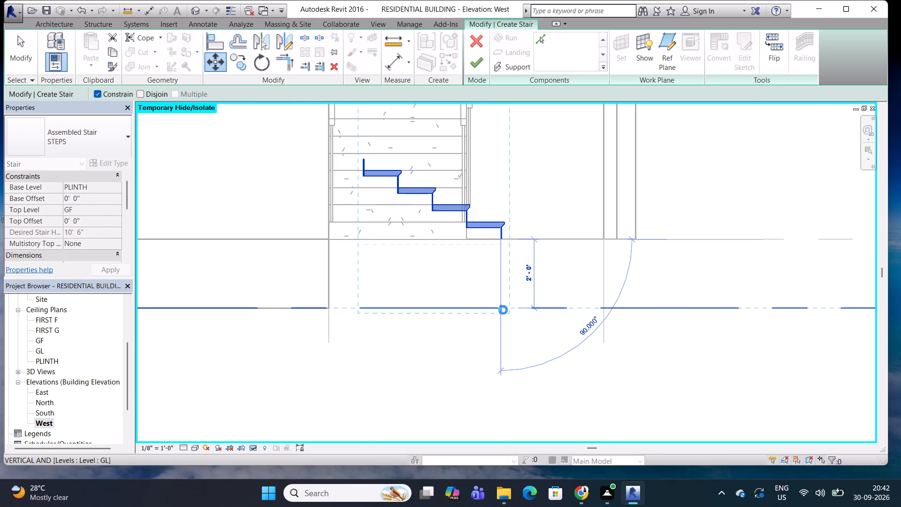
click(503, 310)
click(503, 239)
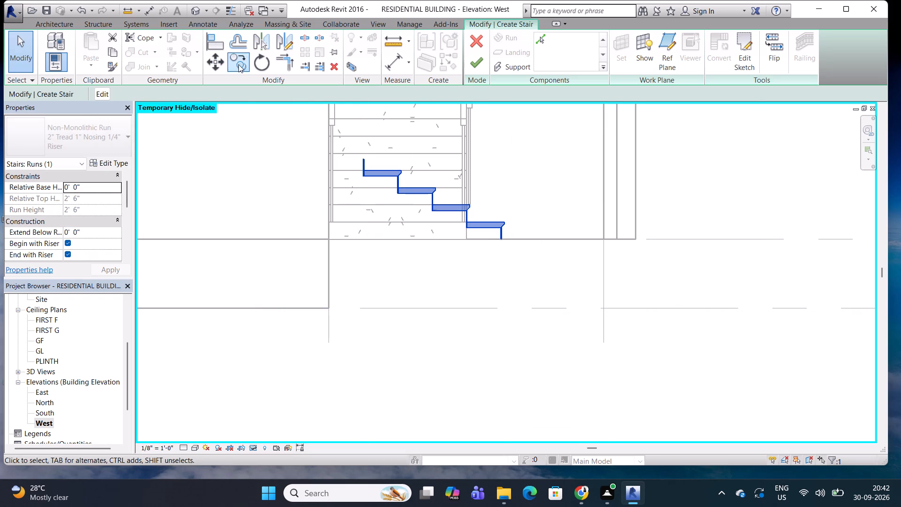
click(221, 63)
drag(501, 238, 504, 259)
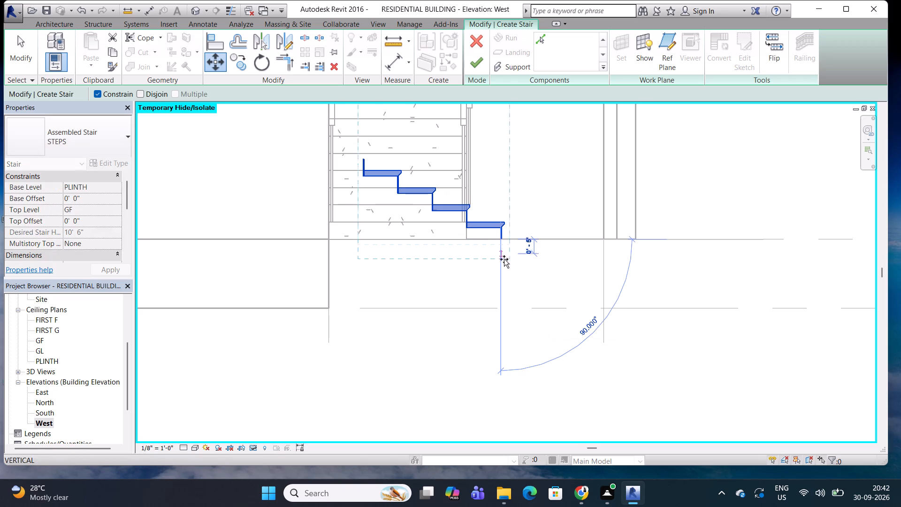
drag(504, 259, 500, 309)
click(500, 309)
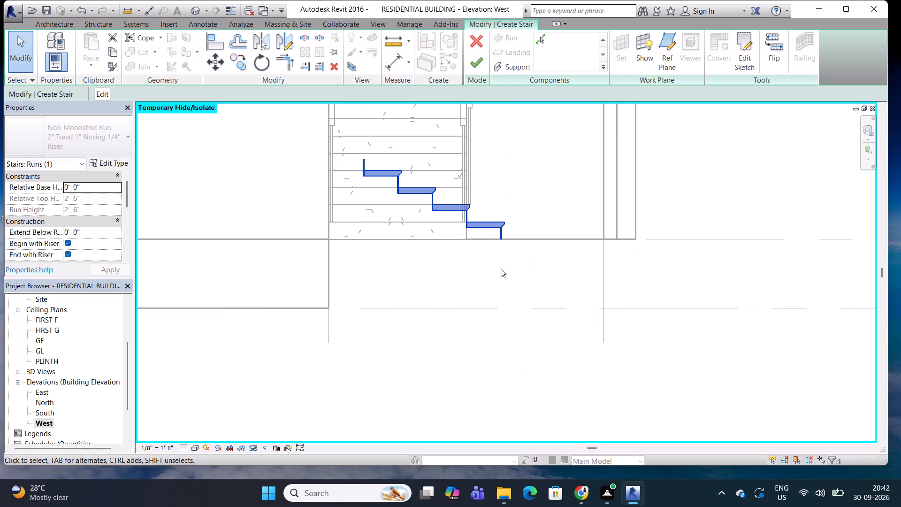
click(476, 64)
Reopen the West elevation and select the entrance steps beside the staircase at PLINTH level.
scroll(382, 192, down, 4)
scroll(283, 155, down, 6)
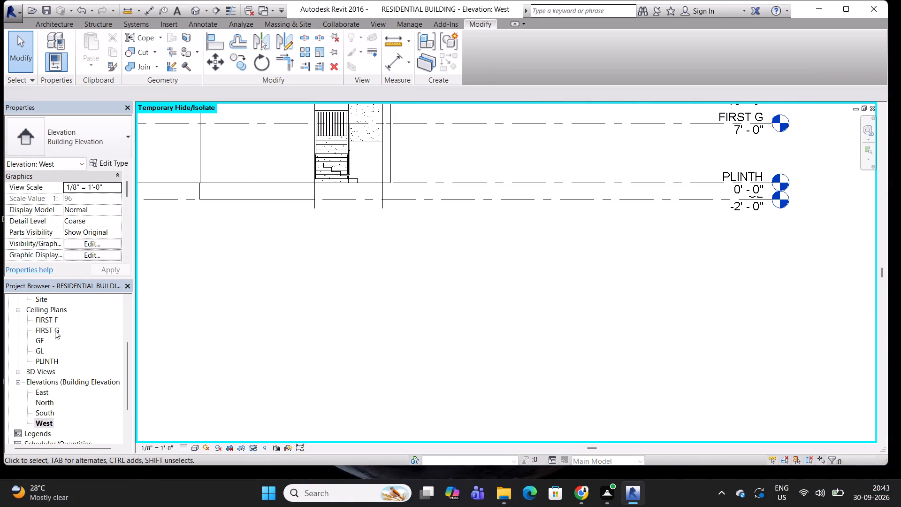
double_click(44, 420)
scroll(367, 177, down, 1)
middle_drag(394, 164, 499, 157)
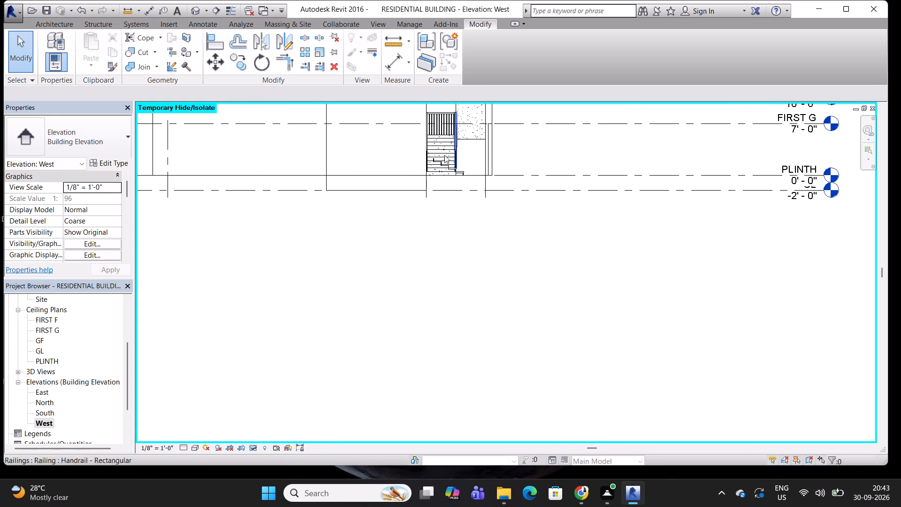
click(452, 164)
scroll(452, 164, up, 9)
middle_drag(466, 162, 465, 191)
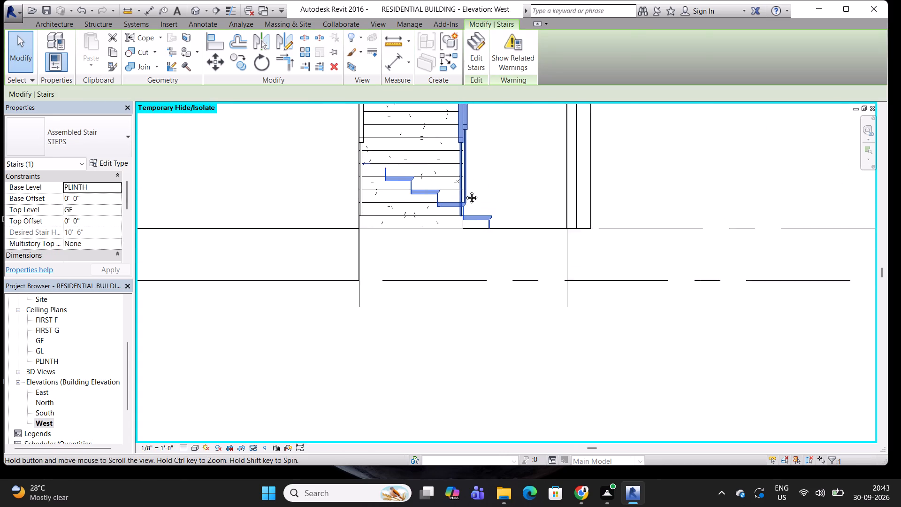
middle_drag(465, 191, 465, 191)
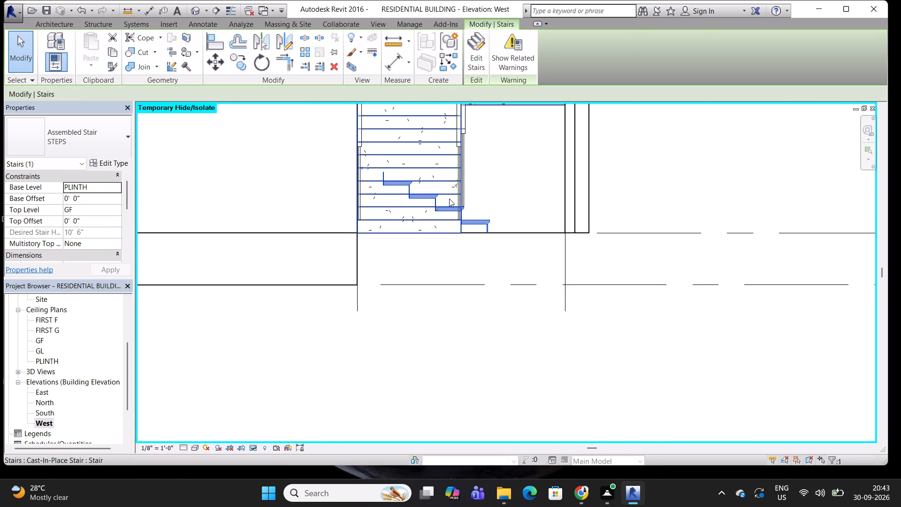
Delete the selected entrance steps beside the staircase.
key(Delete)
middle_drag(383, 223, 394, 196)
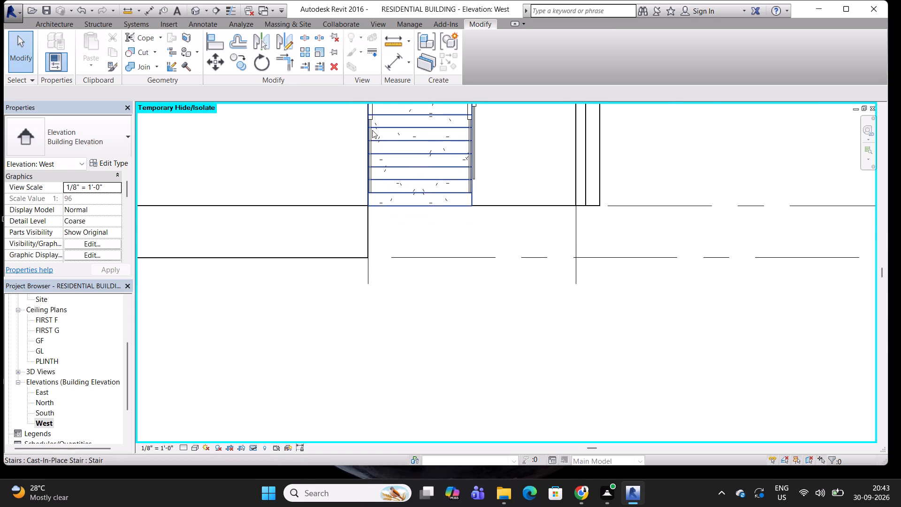
Start a new STEPS stair in the PLINTH floor plan and set its base level to GL.
click(56, 28)
click(443, 38)
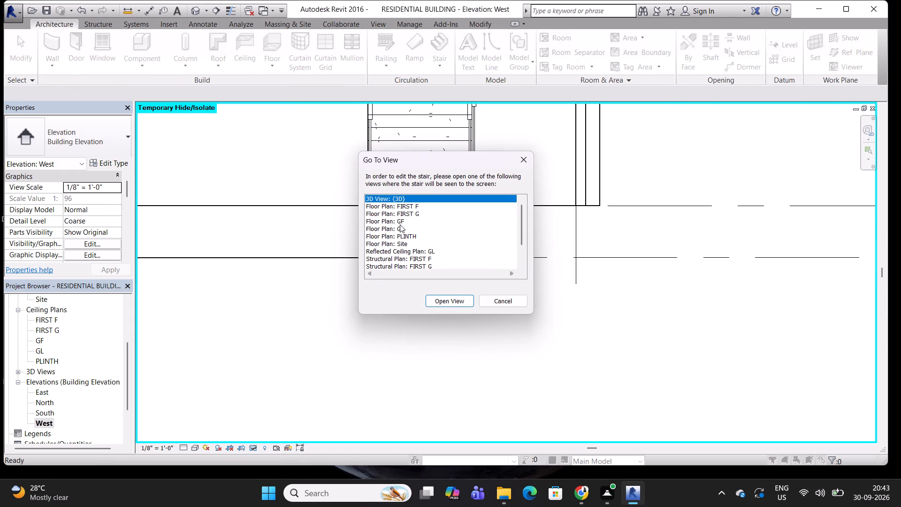
scroll(418, 261, down, 2)
scroll(395, 238, up, 2)
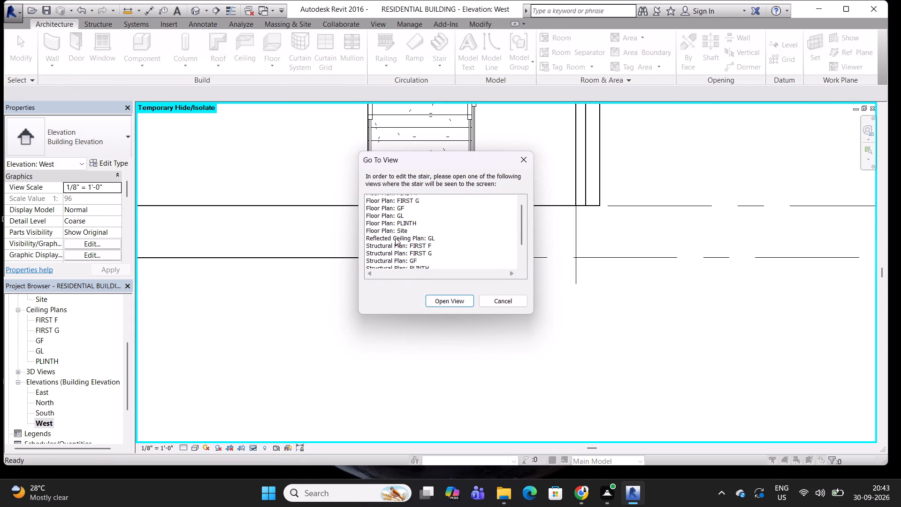
scroll(395, 238, down, 7)
scroll(394, 238, up, 8)
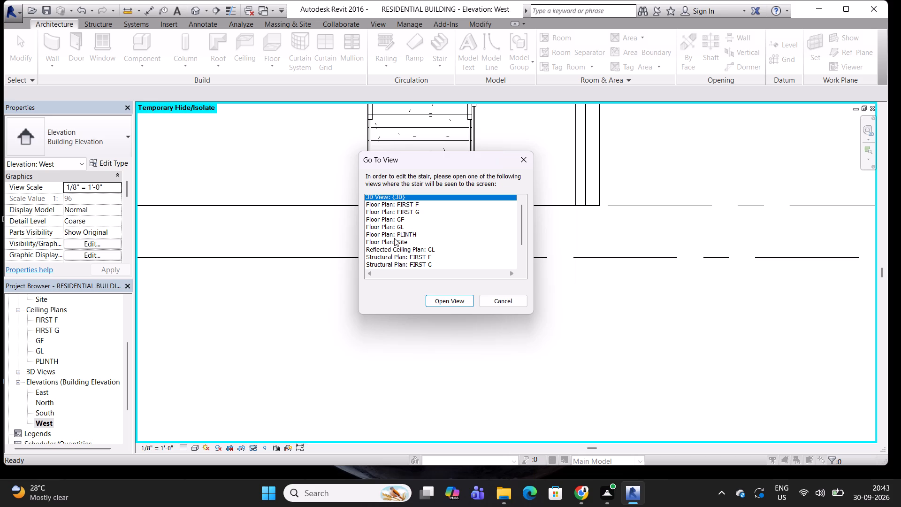
click(401, 237)
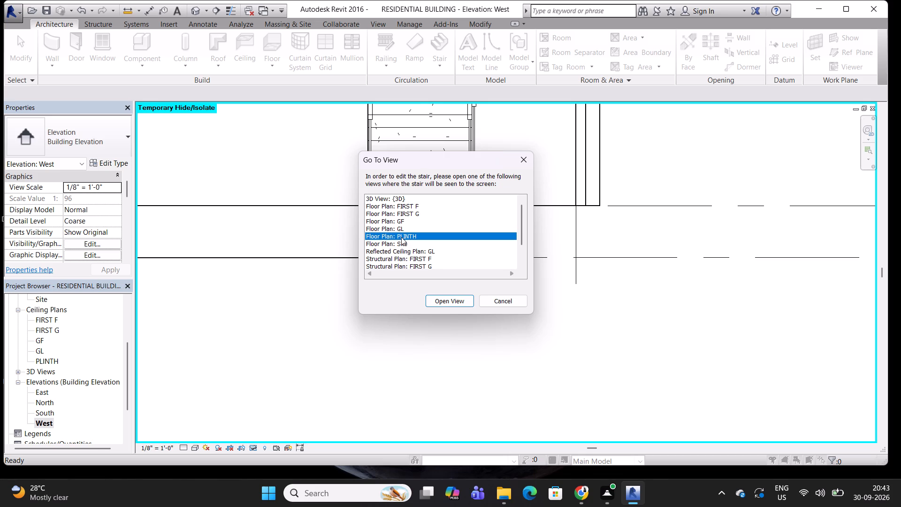
click(445, 301)
middle_drag(429, 284, 431, 283)
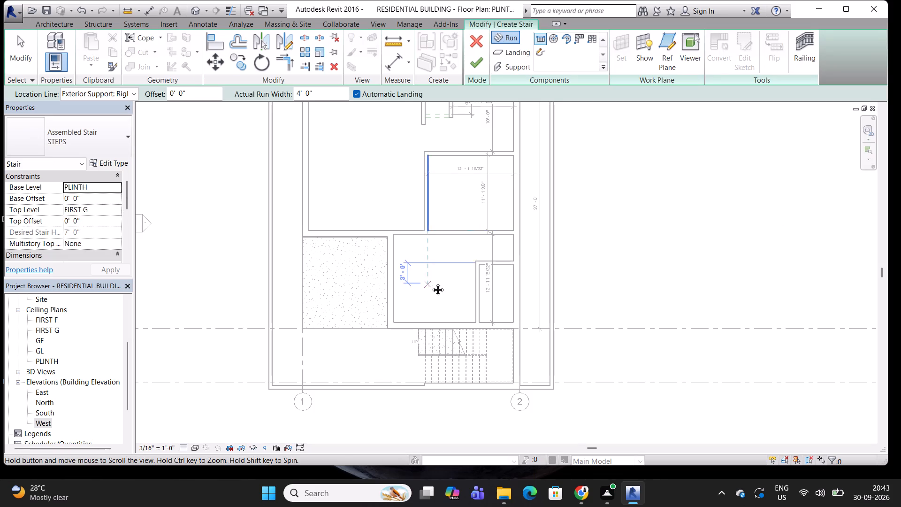
middle_drag(431, 283, 511, 254)
scroll(420, 213, up, 5)
scroll(398, 226, down, 2)
middle_drag(403, 240, 403, 134)
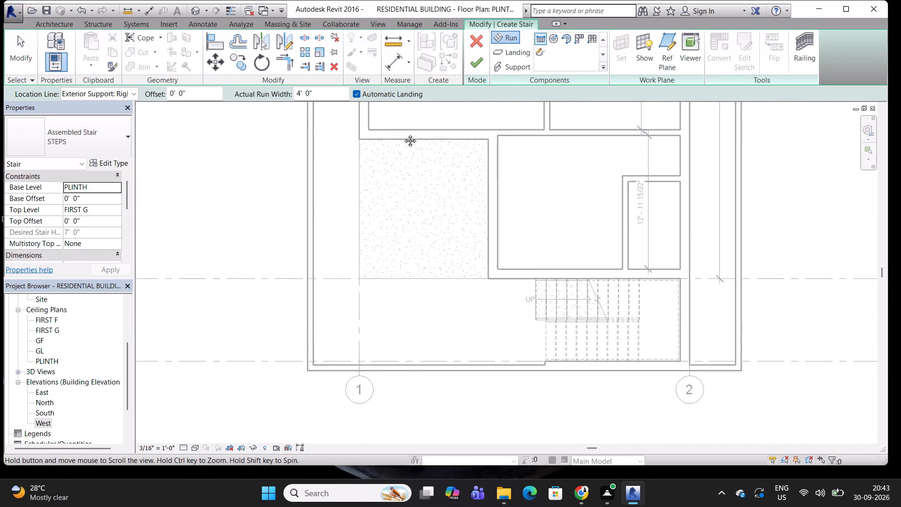
middle_drag(403, 134, 405, 129)
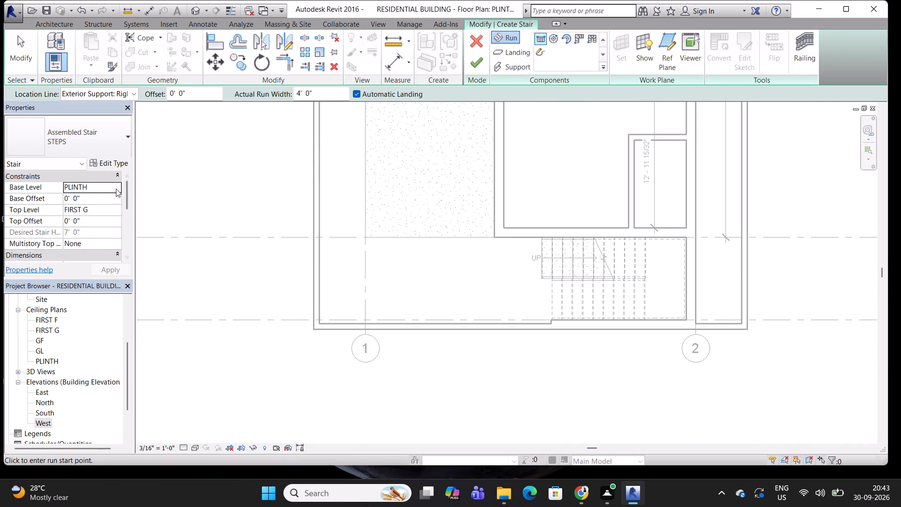
click(116, 188)
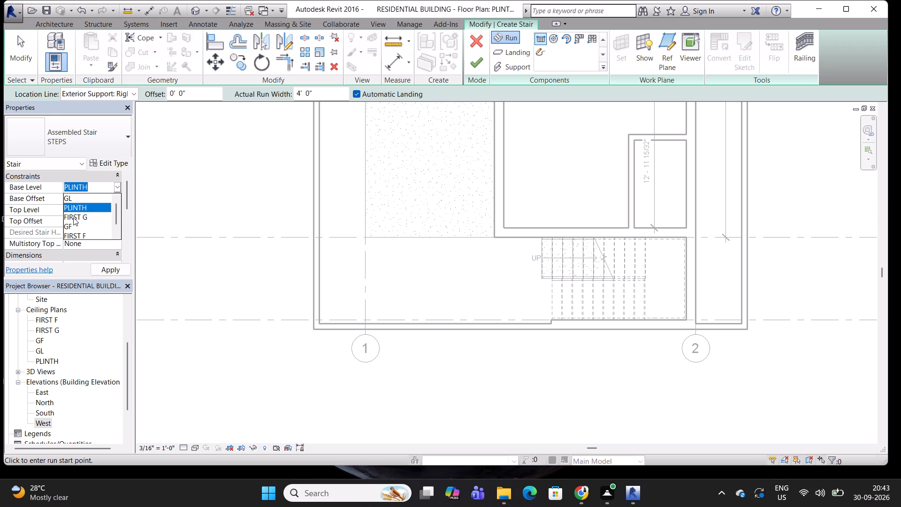
click(80, 196)
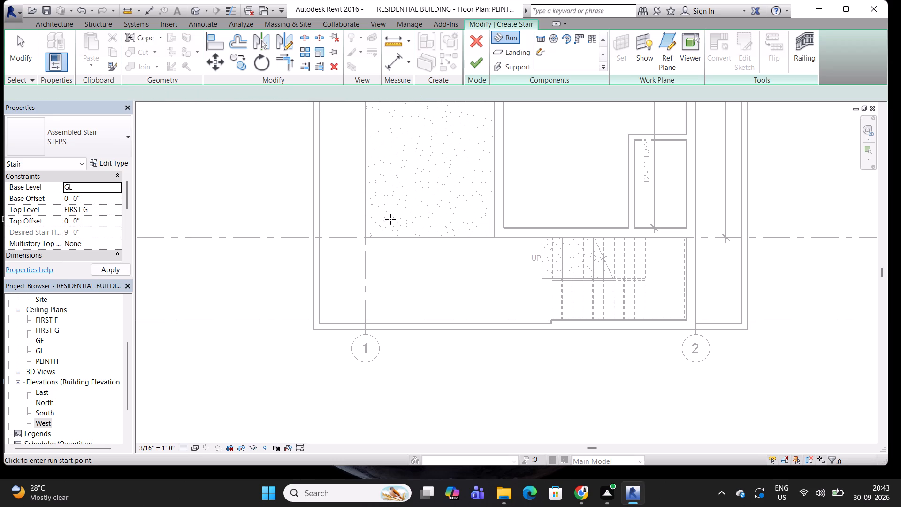
middle_drag(370, 236, 349, 263)
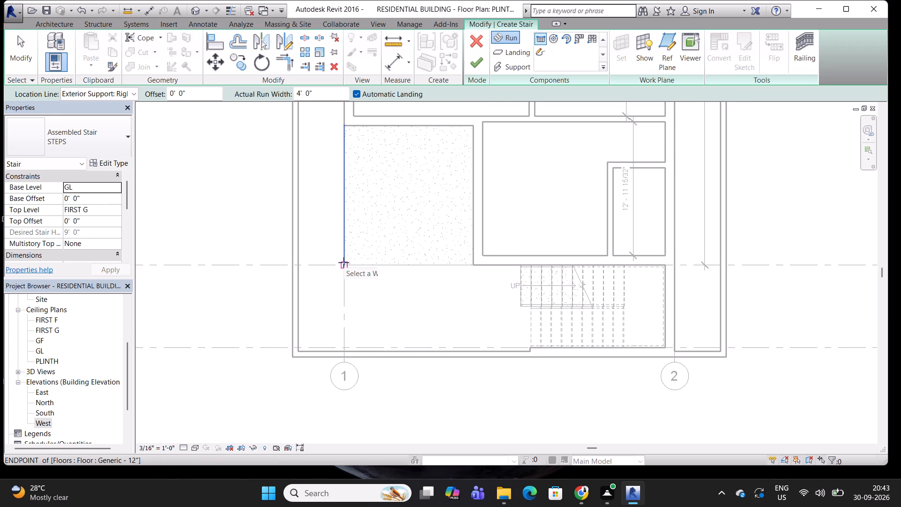
Check the available stair types and the type properties of the STEPS assembled stair.
click(125, 138)
scroll(92, 194, up, 1)
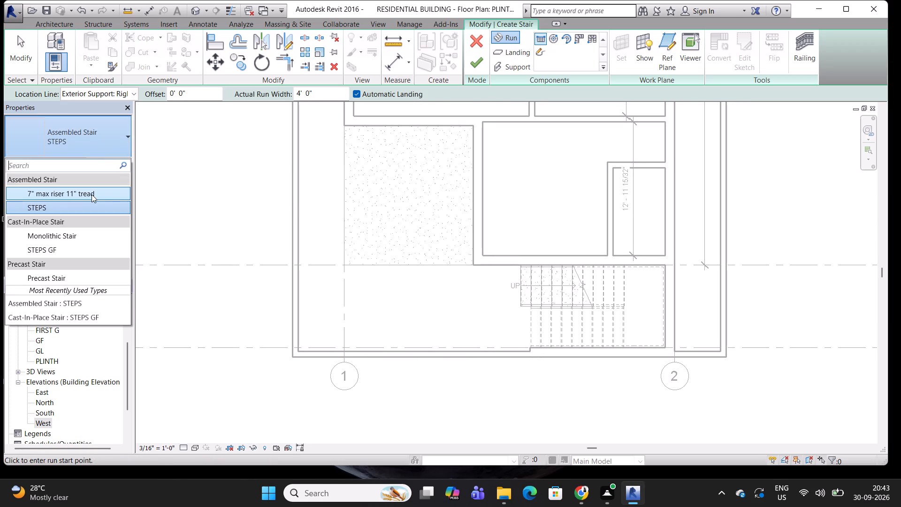
scroll(92, 194, up, 1)
key(Escape)
click(115, 168)
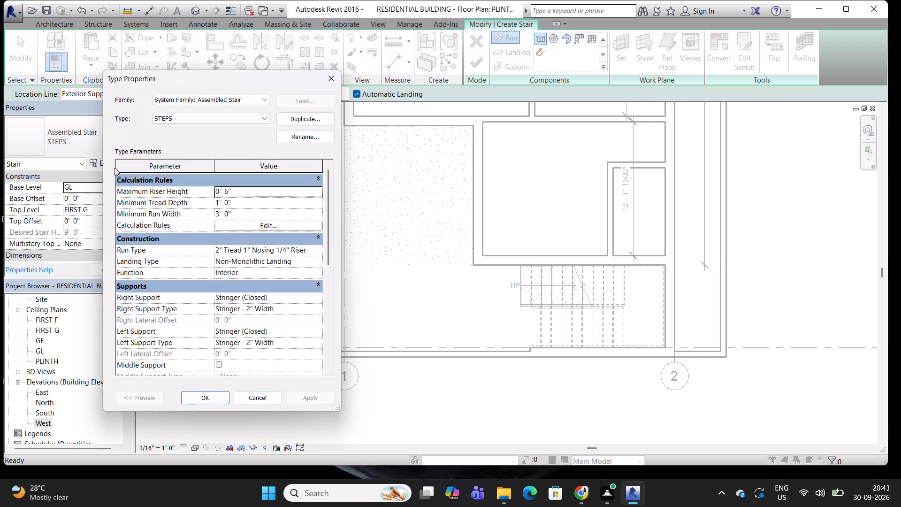
click(259, 120)
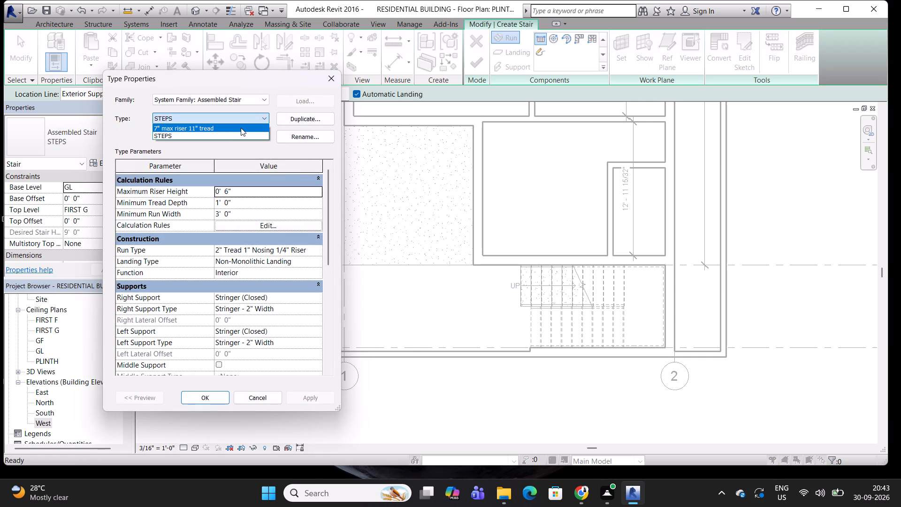
key(Escape)
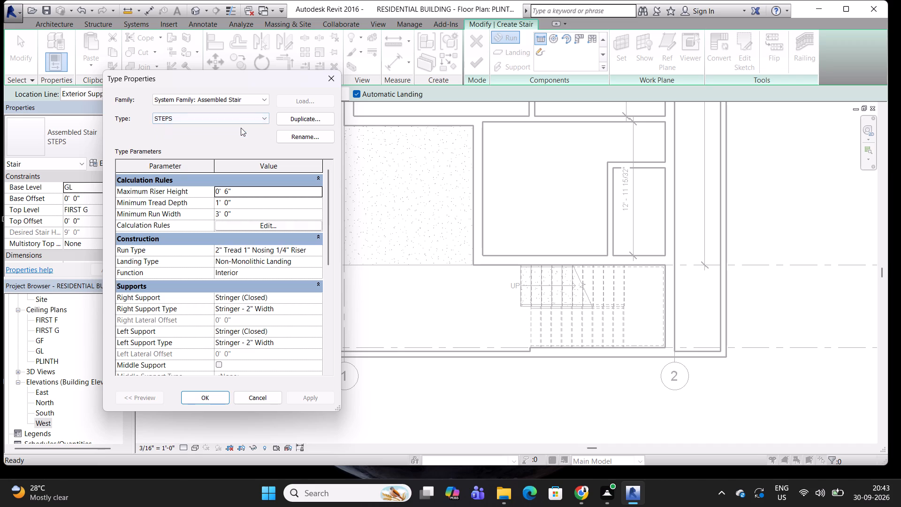
click(210, 394)
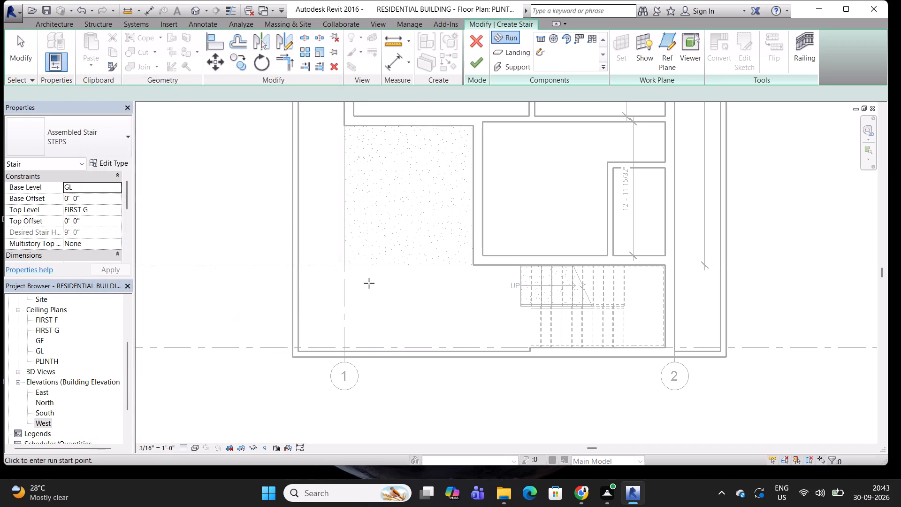
Draw a straight 4'-0" wide run, 3'-0" long, outward from the porch floor's edge on grid B.
click(345, 266)
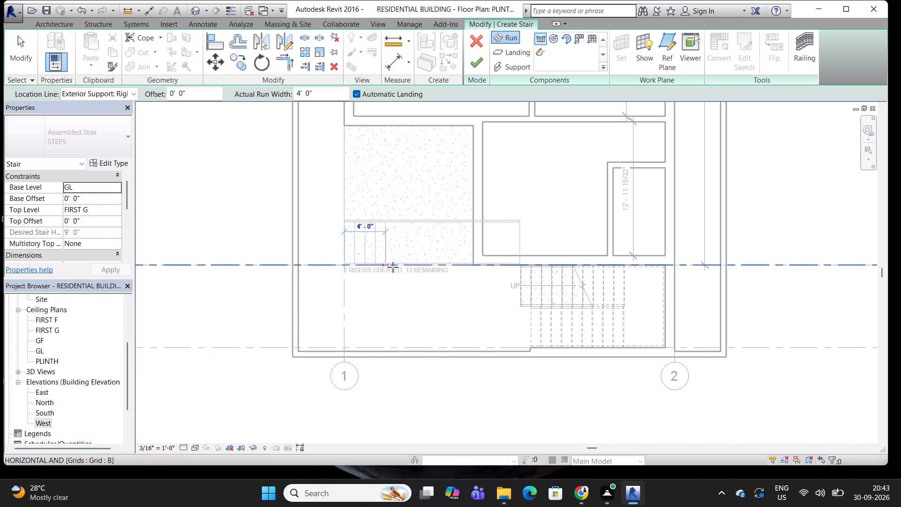
key(Escape)
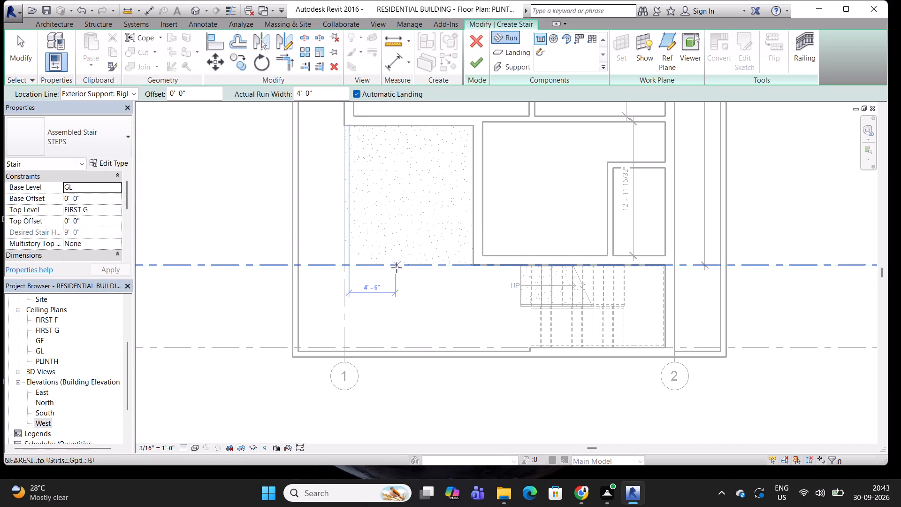
click(397, 266)
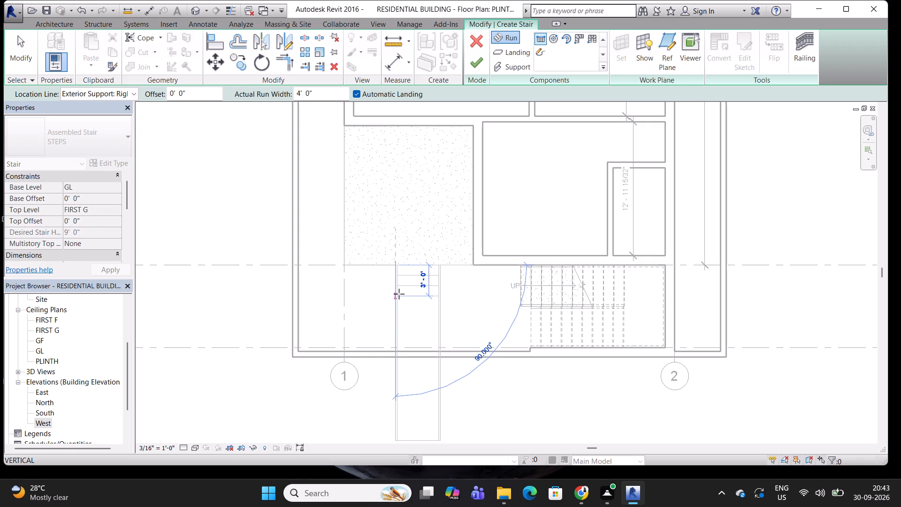
click(399, 294)
scroll(399, 294, up, 9)
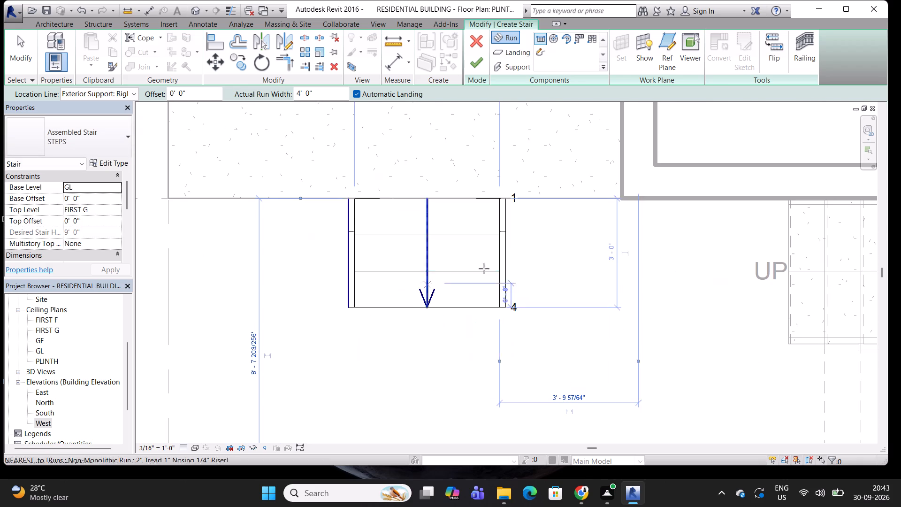
key(Escape)
key(Escape)
key(space)
Delete the stringer supports on both sides of the new run.
click(505, 238)
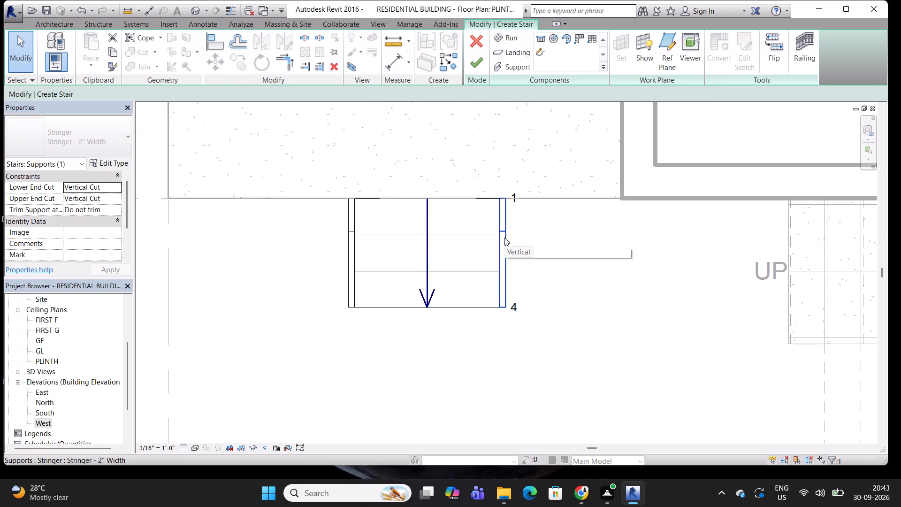
key(Delete)
click(348, 229)
key(Delete)
scroll(416, 222, down, 4)
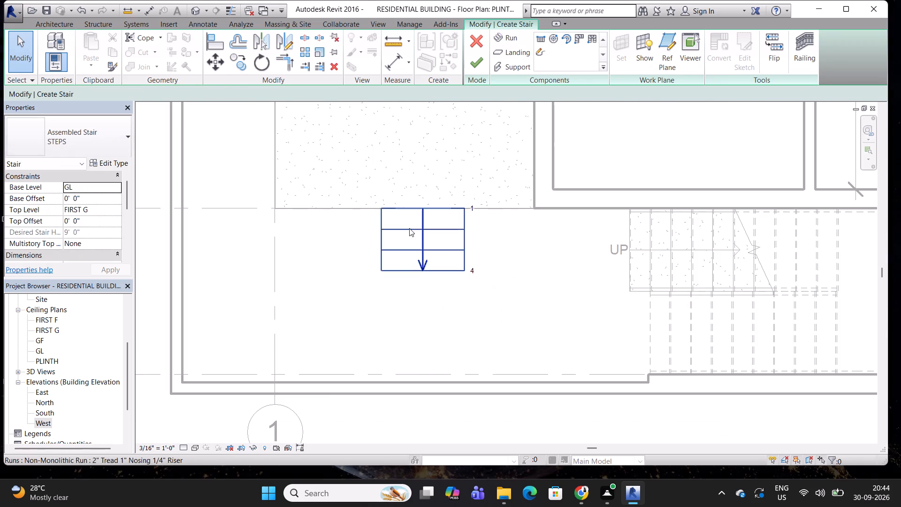
Widen the run to about 12'-6" so it spans the porch floor from grid 1 to the wall face, and finish the stair.
middle_drag(409, 228, 476, 228)
click(478, 230)
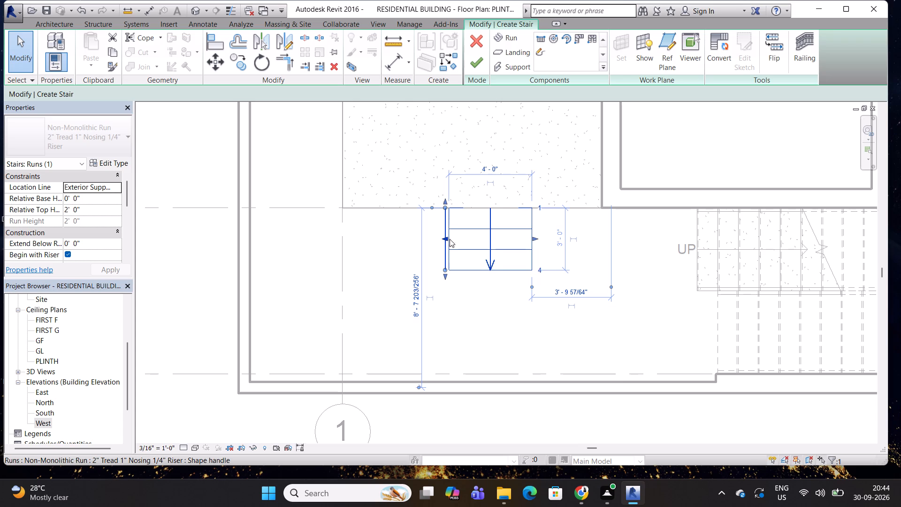
click(446, 238)
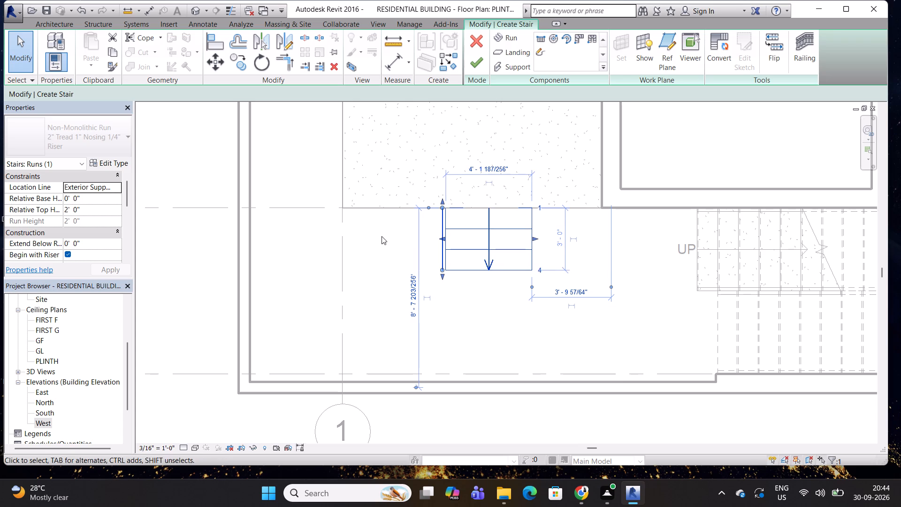
drag(442, 237, 341, 238)
drag(539, 238, 600, 223)
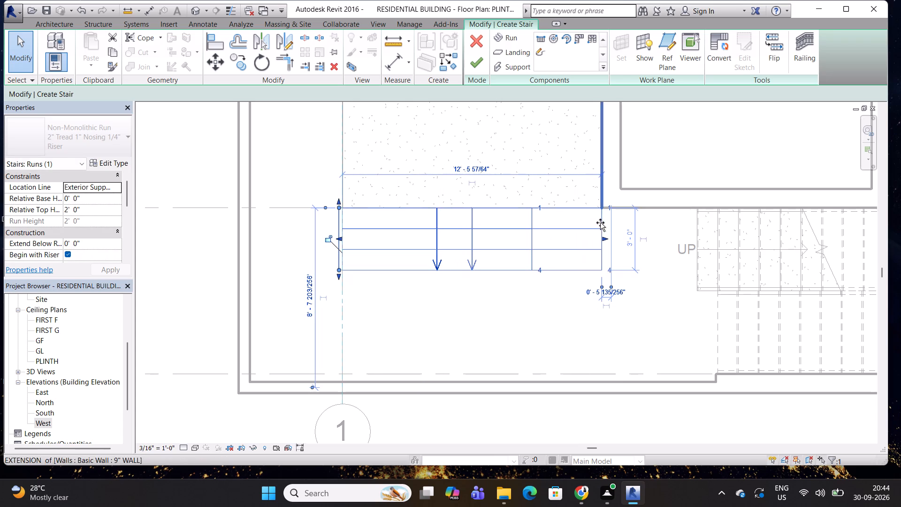
drag(600, 223, 602, 218)
click(533, 297)
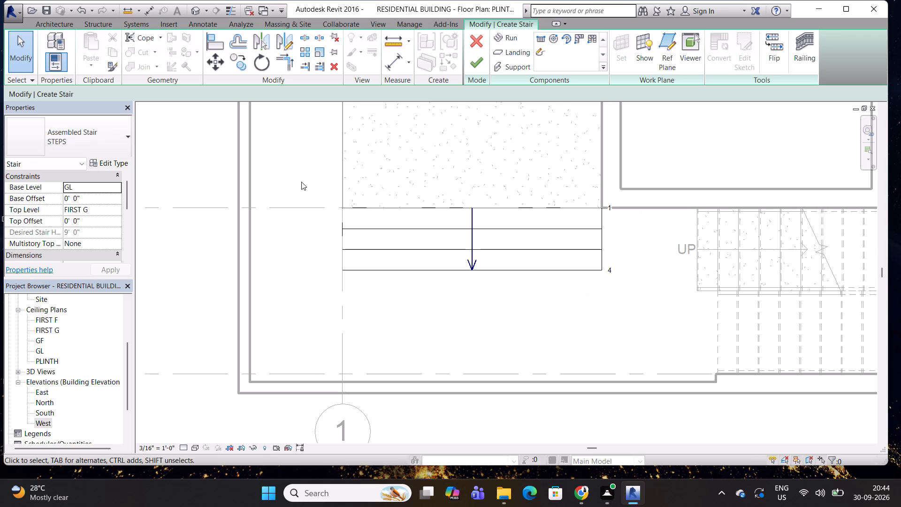
click(473, 58)
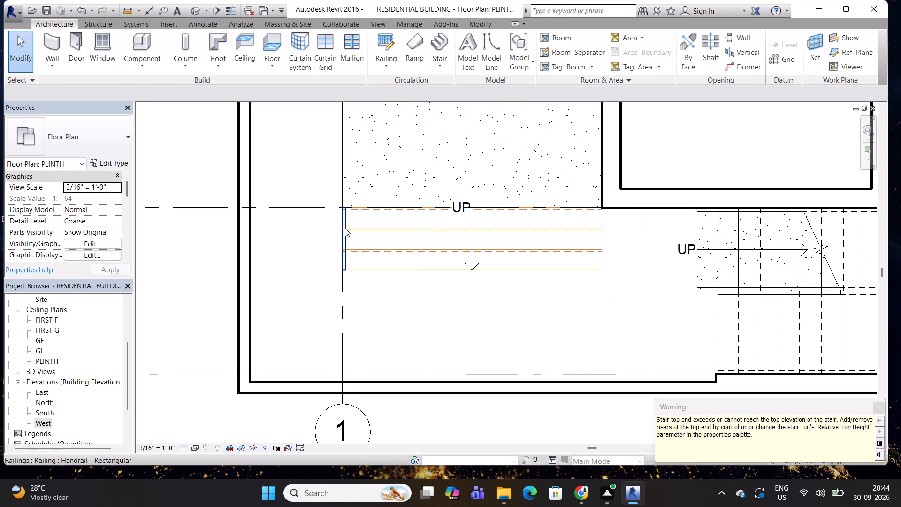
Delete the handrails on both sides of the new entrance steps.
click(343, 223)
key(Delete)
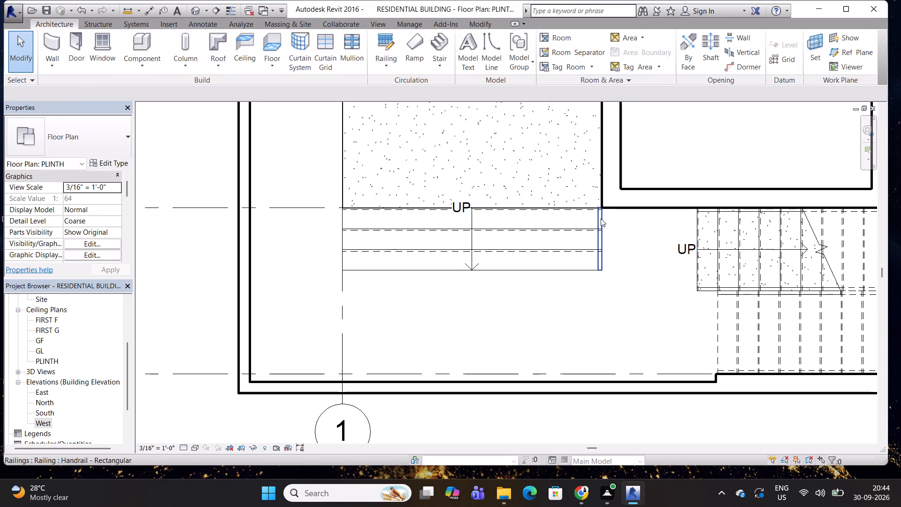
click(601, 218)
key(Delete)
key(Escape)
key(Escape)
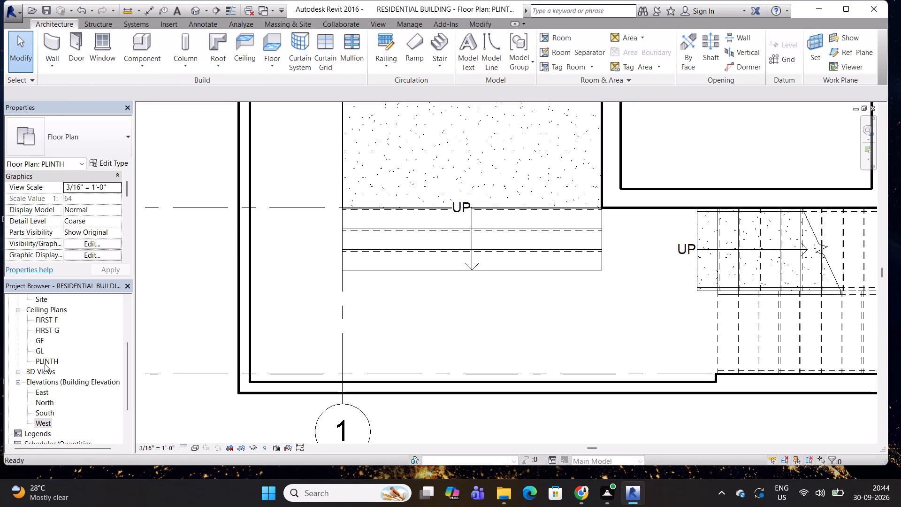
In the West elevation, edit the new entrance steps and flip their up direction so they climb towards the porch floor.
click(43, 419)
click(43, 420)
scroll(345, 256, down, 1)
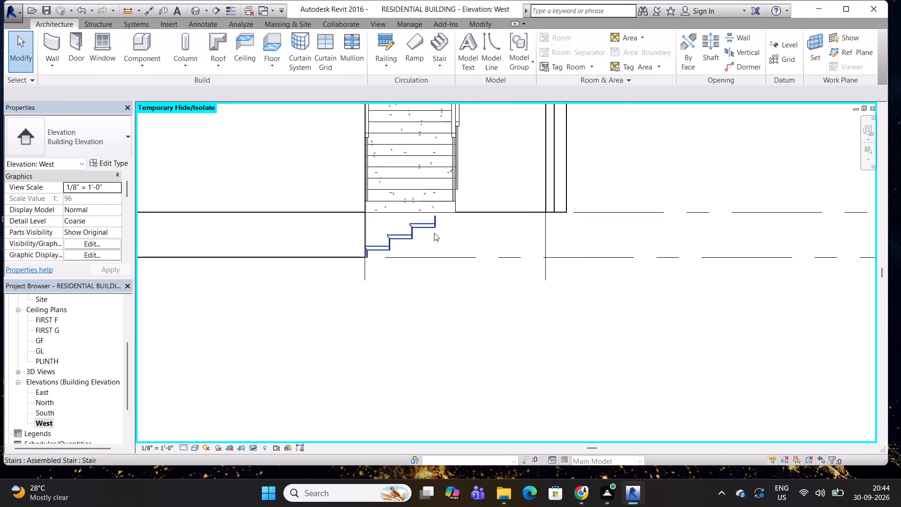
scroll(434, 233, down, 1)
scroll(432, 228, up, 4)
click(419, 225)
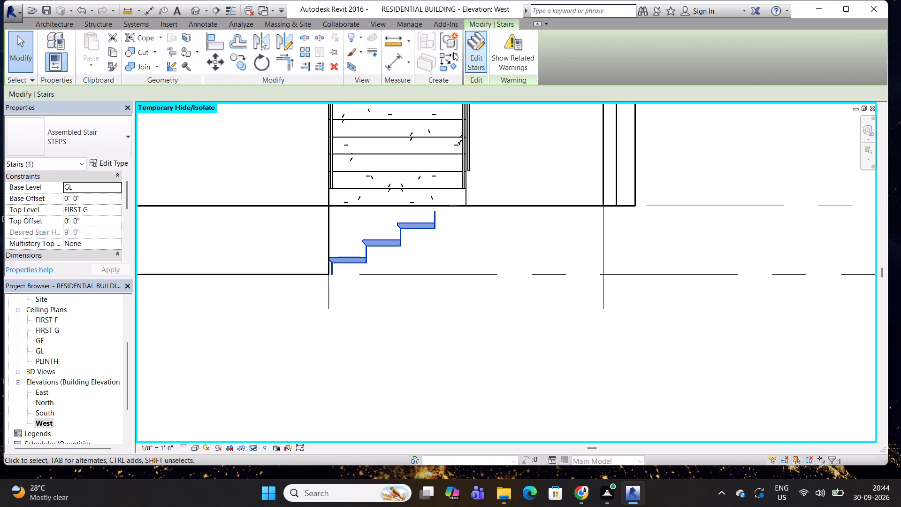
click(479, 40)
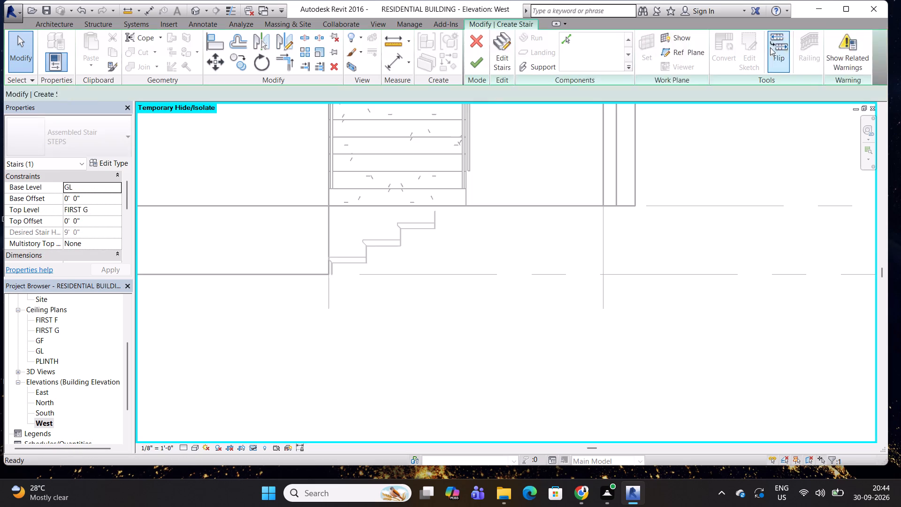
click(771, 43)
scroll(348, 223, up, 4)
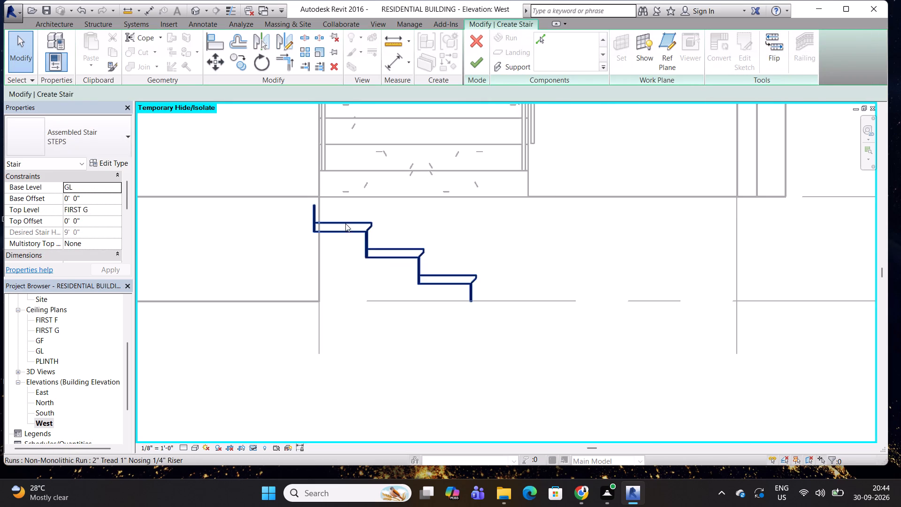
Move the entrance step run so its top riser meets the porch floor's face, and finish the stair edit.
click(344, 224)
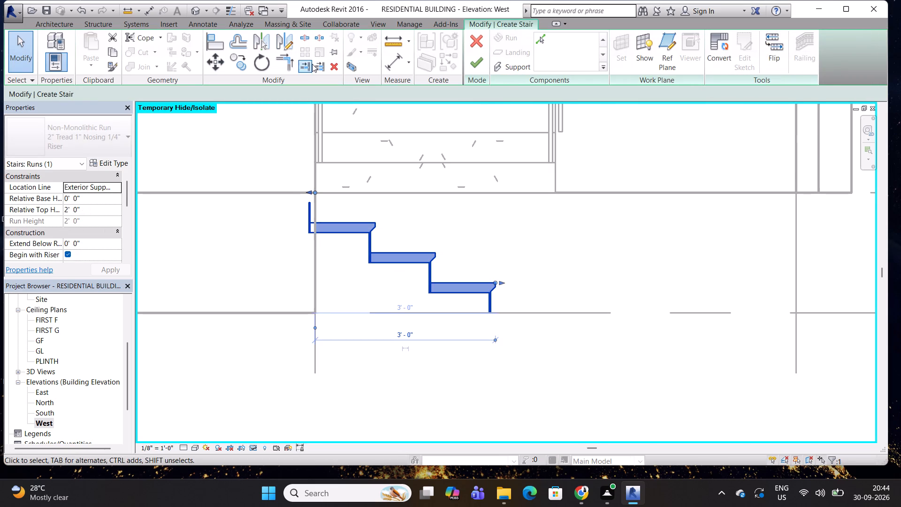
click(221, 66)
scroll(289, 153, up, 3)
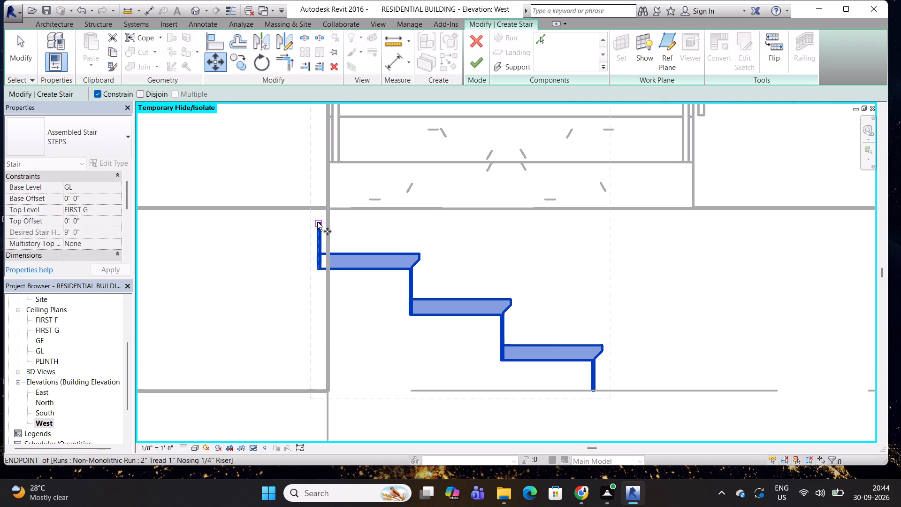
click(317, 222)
click(328, 223)
scroll(351, 223, down, 2)
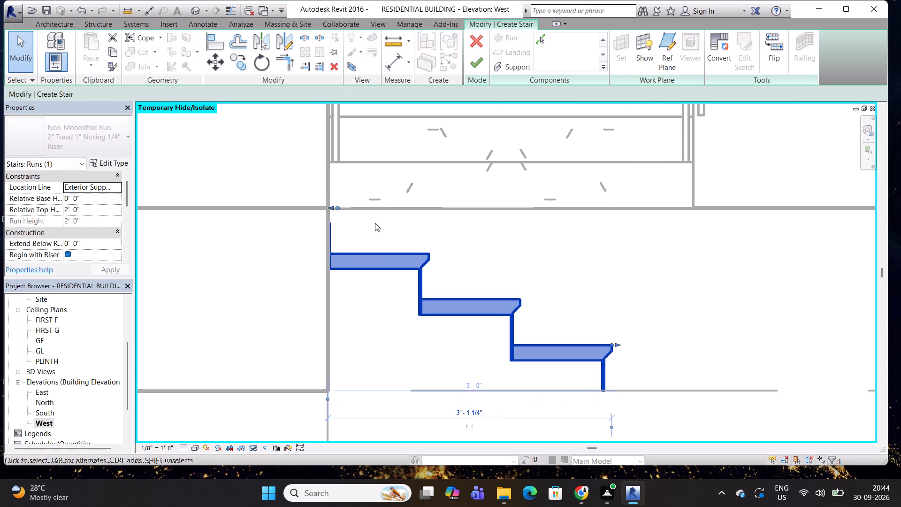
scroll(375, 223, down, 2)
middle_drag(460, 241, 447, 187)
key(Escape)
key(Escape)
click(479, 60)
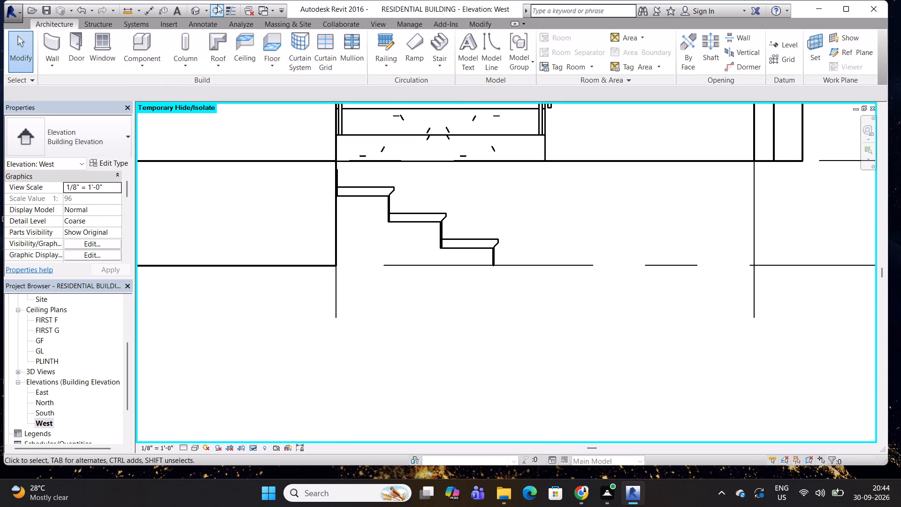
In the 3D view, check the entrance steps against the porch floor and reset the temporary hide/isolate.
click(198, 6)
scroll(465, 349, up, 5)
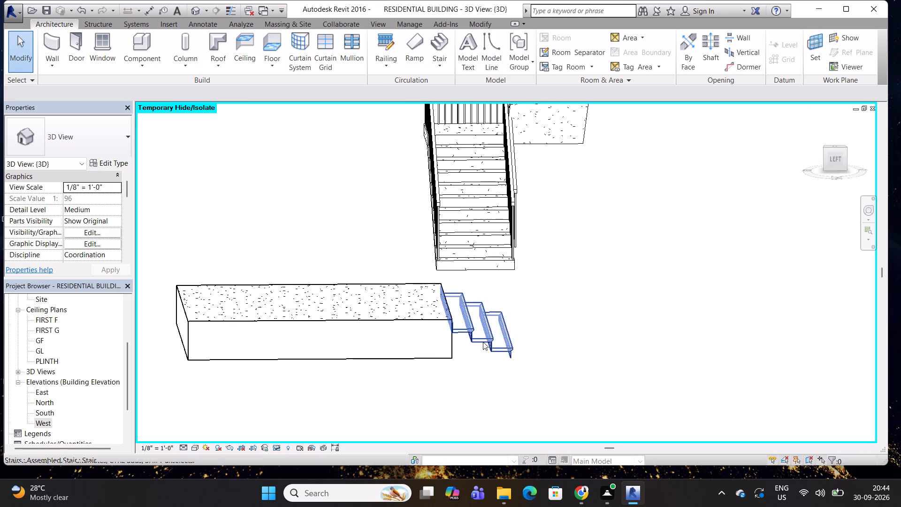
shift+middle_drag(501, 336, 369, 344)
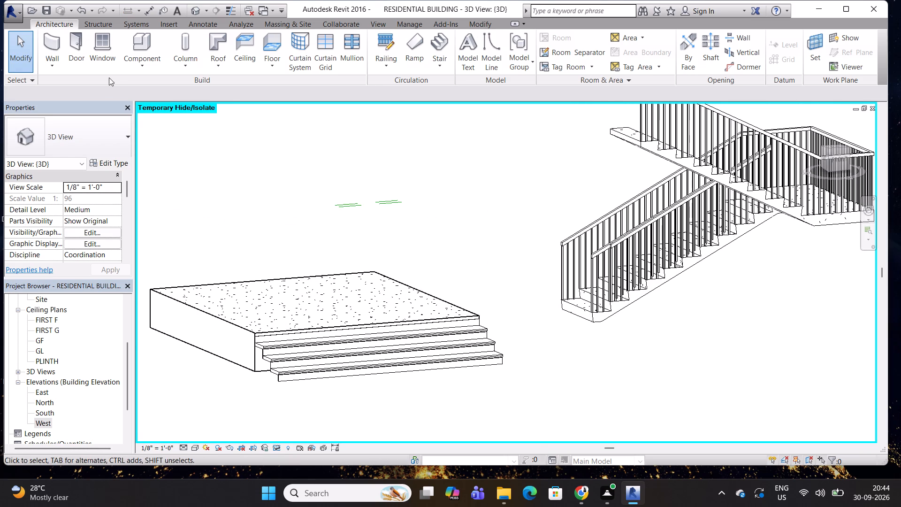
click(277, 447)
click(301, 438)
scroll(489, 271, down, 2)
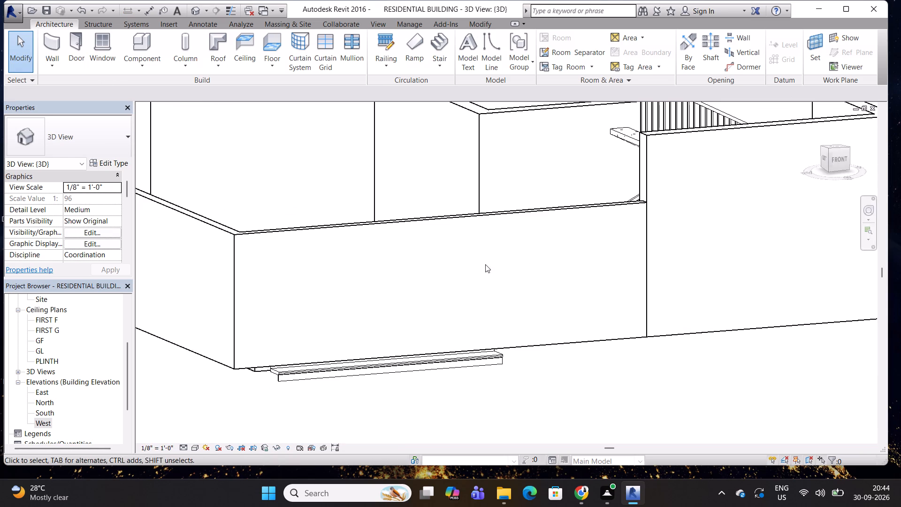
scroll(485, 264, down, 3)
shift+middle_drag(422, 320, 560, 228)
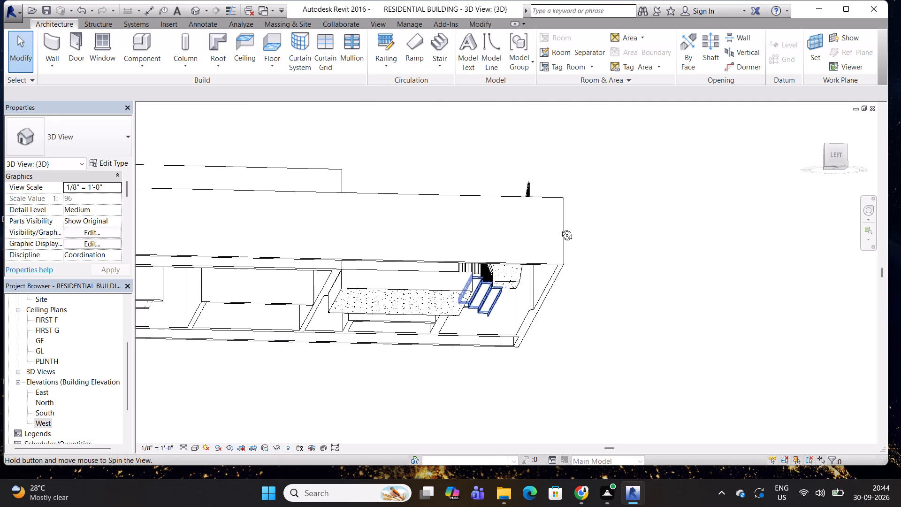
shift+middle_drag(560, 228, 377, 326)
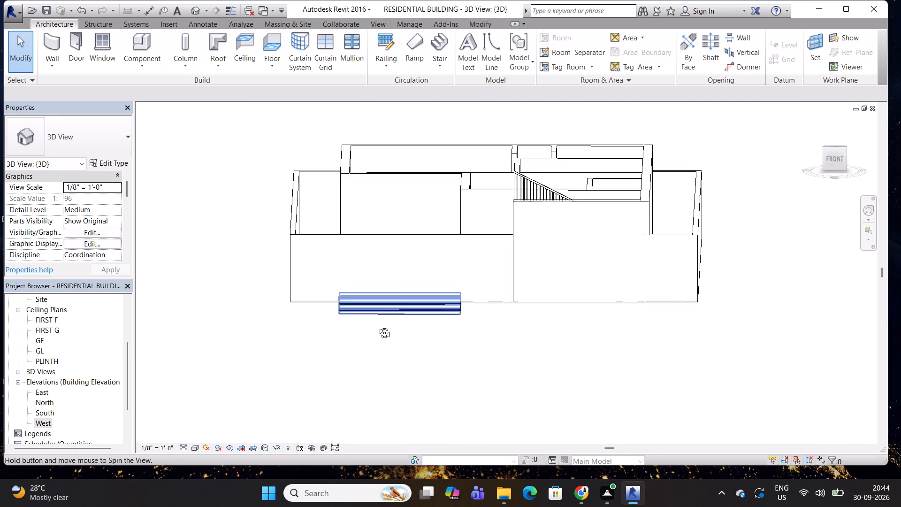
shift+middle_drag(377, 326, 372, 294)
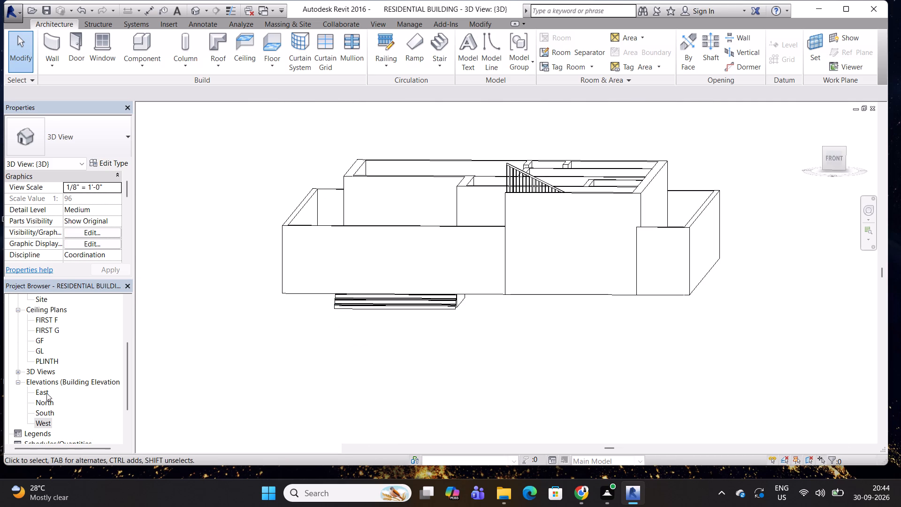
Open the East elevation and reset its temporary hide/isolate.
click(46, 393)
double_click(49, 394)
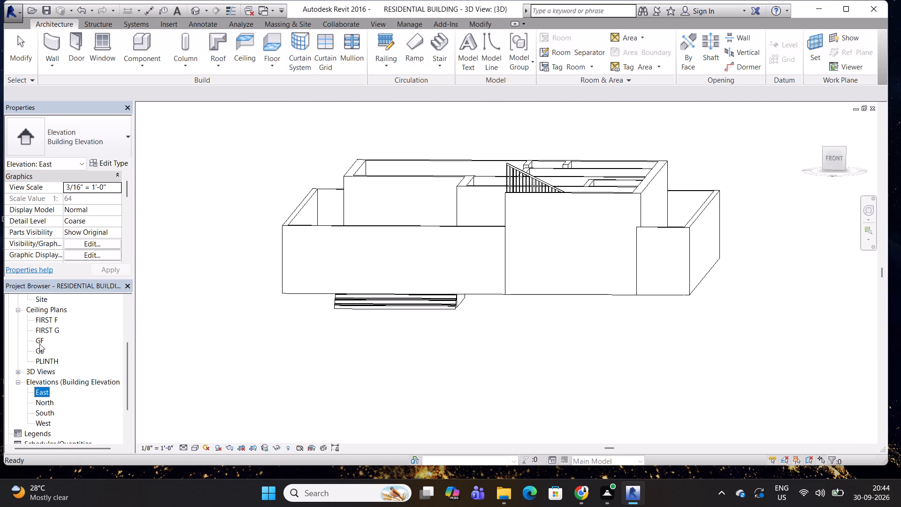
double_click(39, 393)
scroll(350, 283, up, 4)
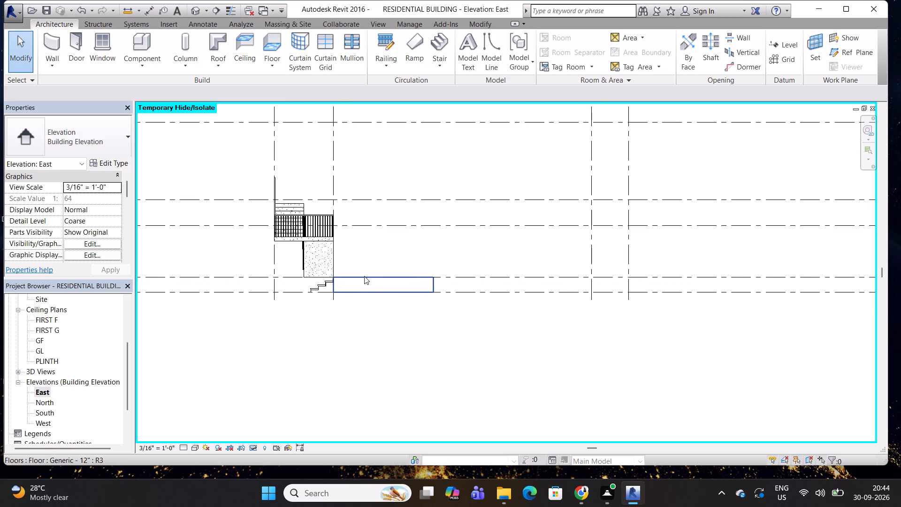
click(252, 448)
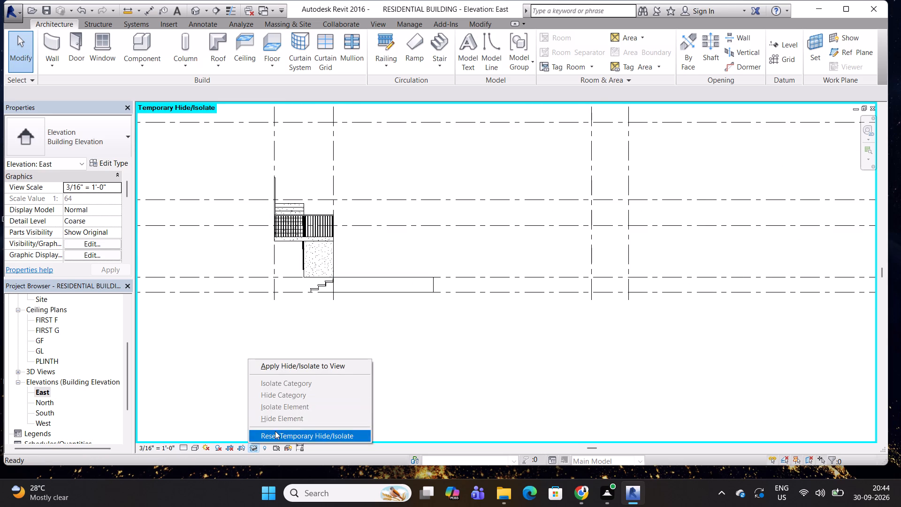
click(275, 433)
Examine the entrance steps, walls and levels in the North and South elevations.
double_click(46, 407)
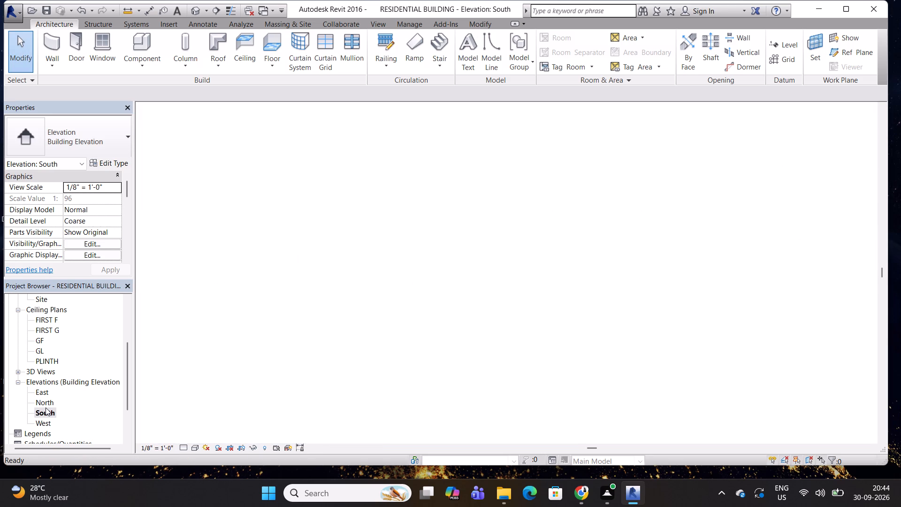
double_click(45, 401)
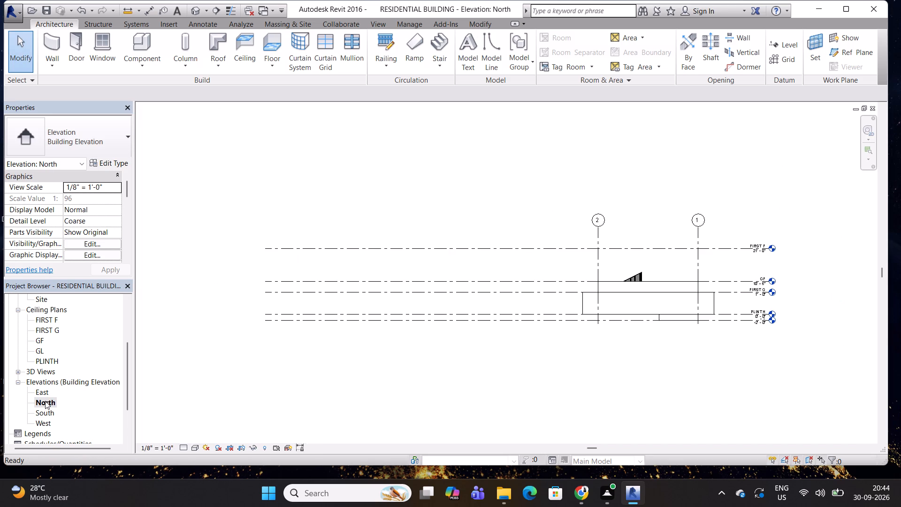
double_click(46, 414)
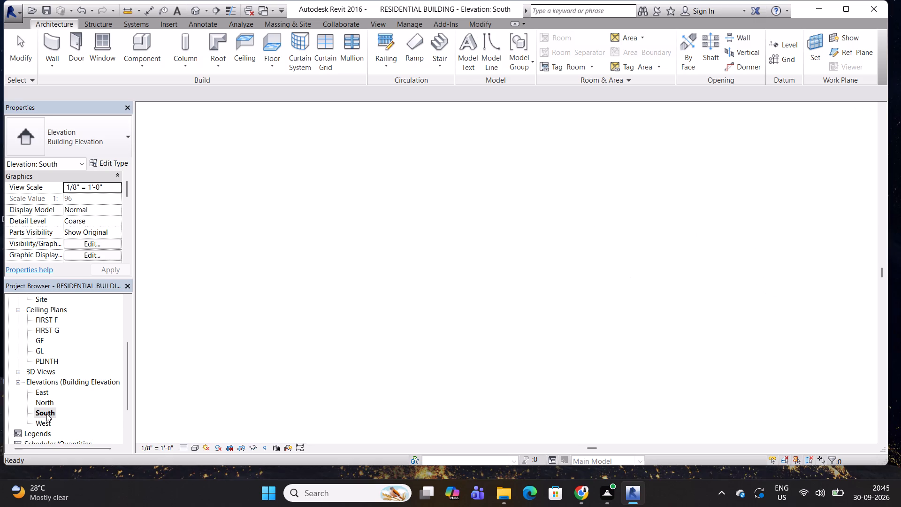
scroll(322, 338, up, 8)
middle_drag(317, 280, 428, 277)
click(434, 194)
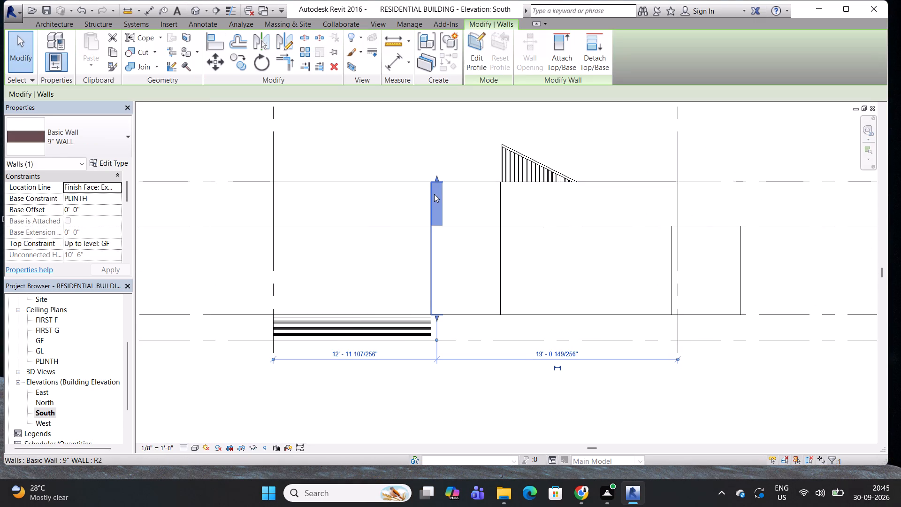
scroll(436, 194, down, 3)
middle_drag(466, 198, 464, 221)
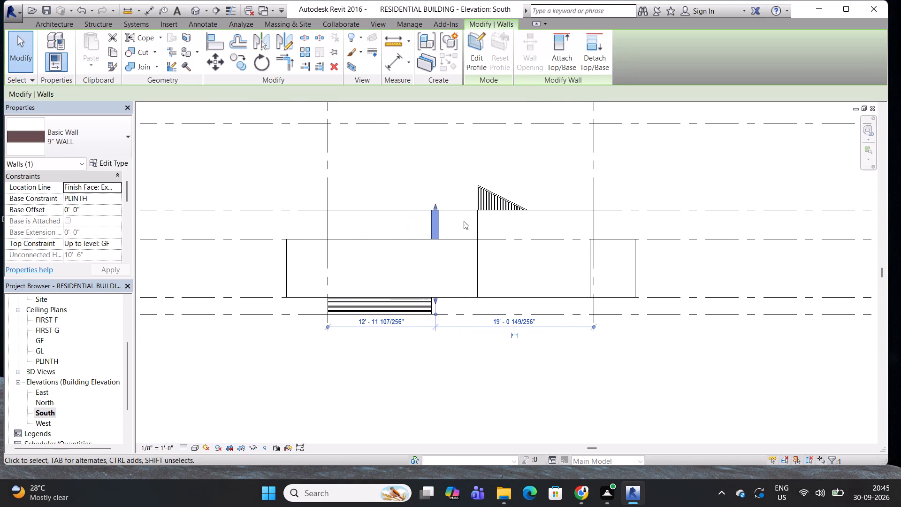
scroll(460, 215, down, 3)
middle_drag(458, 214, 289, 225)
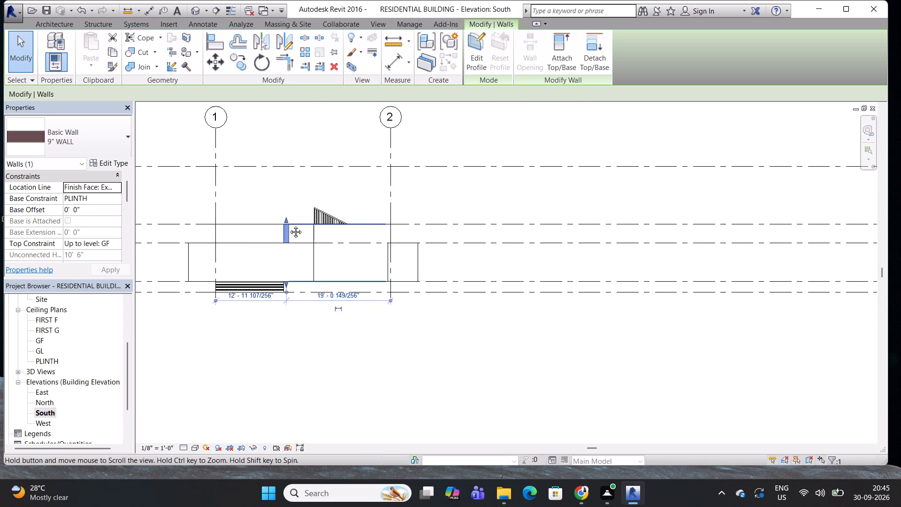
middle_drag(289, 225, 148, 204)
middle_drag(644, 225, 770, 236)
key(Escape)
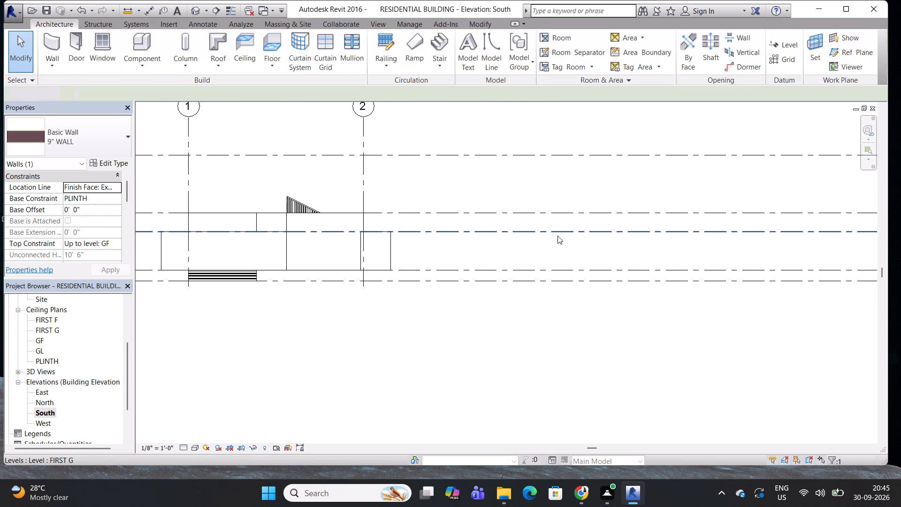
key(Escape)
click(301, 181)
Return to the PLINTH floor plan, bring the whole layout into view and save the project.
scroll(56, 378, up, 8)
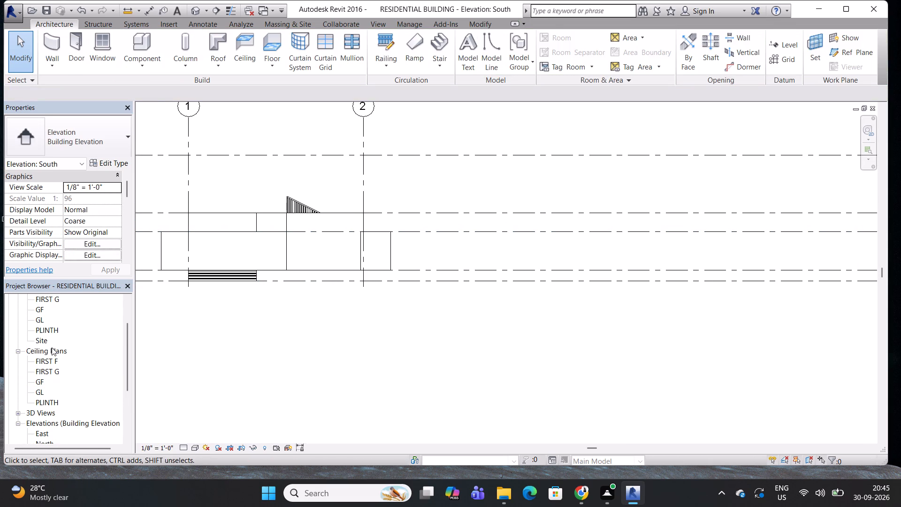
scroll(47, 367, up, 13)
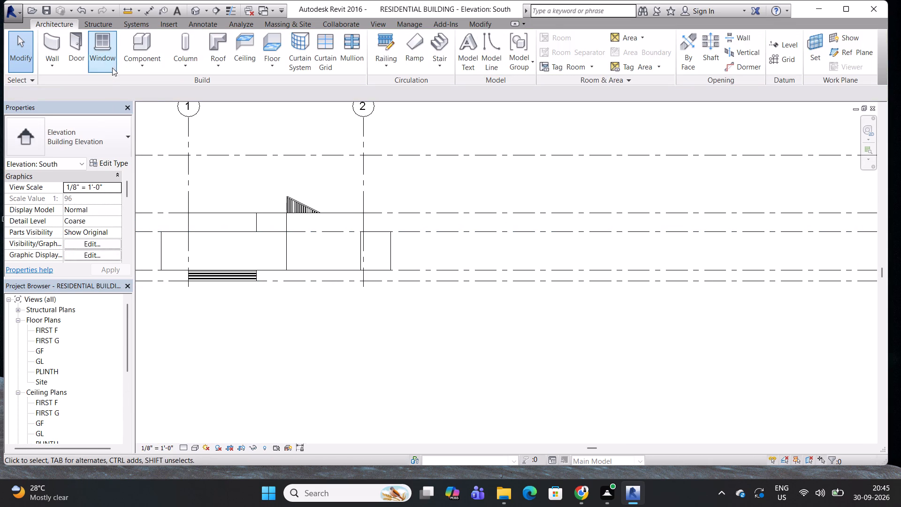
double_click(42, 370)
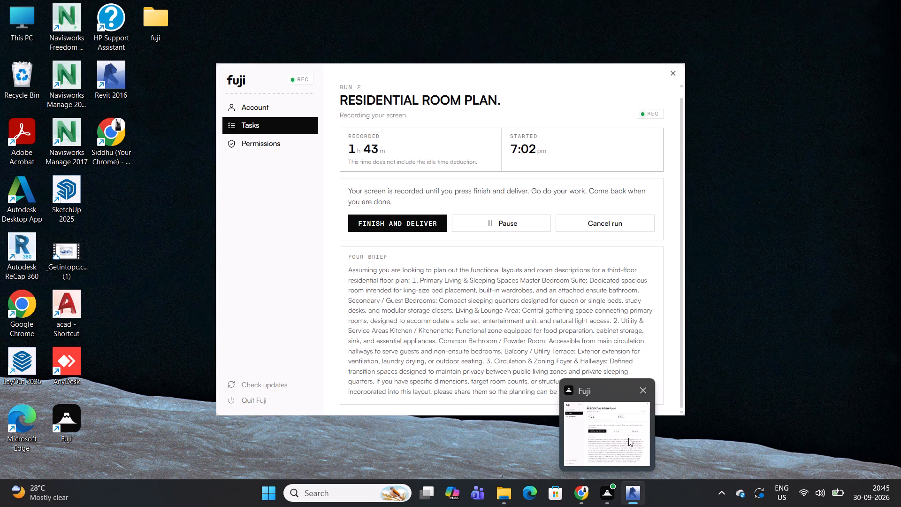
scroll(448, 186, down, 4)
scroll(409, 197, down, 4)
middle_drag(431, 138, 431, 159)
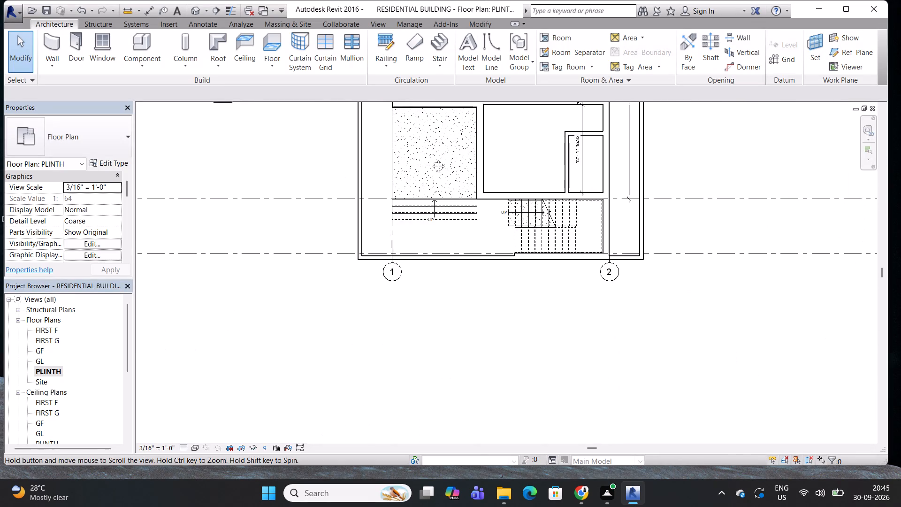
middle_drag(431, 159, 421, 239)
scroll(392, 233, up, 4)
scroll(435, 199, up, 7)
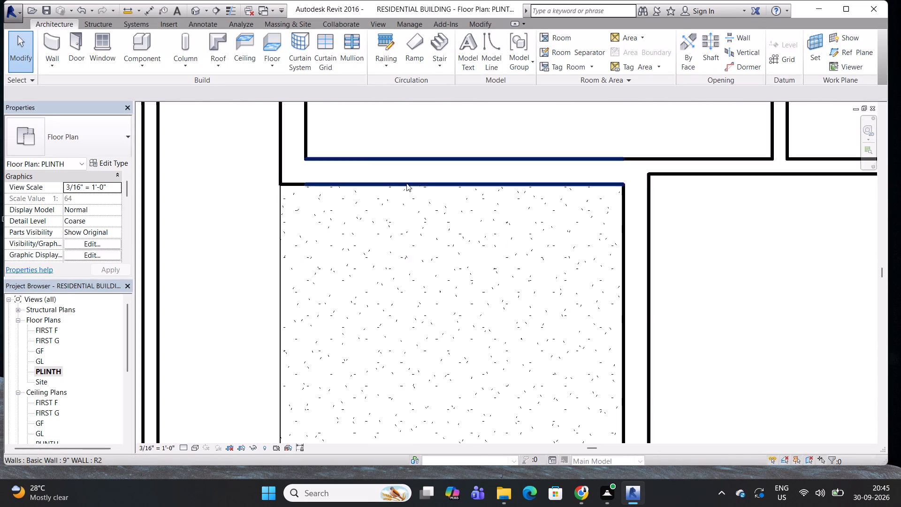
scroll(406, 183, up, 7)
scroll(288, 189, down, 20)
scroll(288, 189, down, 1)
middle_drag(459, 142, 450, 202)
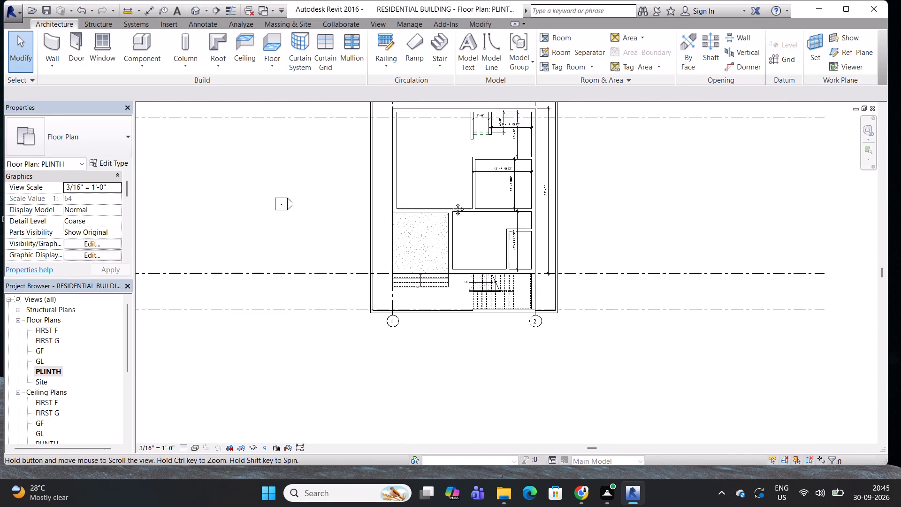
middle_drag(450, 202, 441, 269)
key(Escape)
key(Escape)
key(ctrl+s)
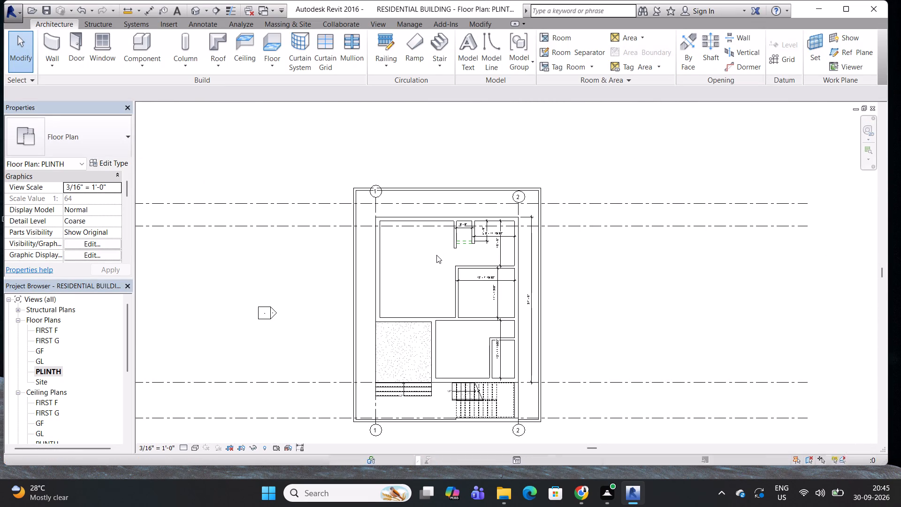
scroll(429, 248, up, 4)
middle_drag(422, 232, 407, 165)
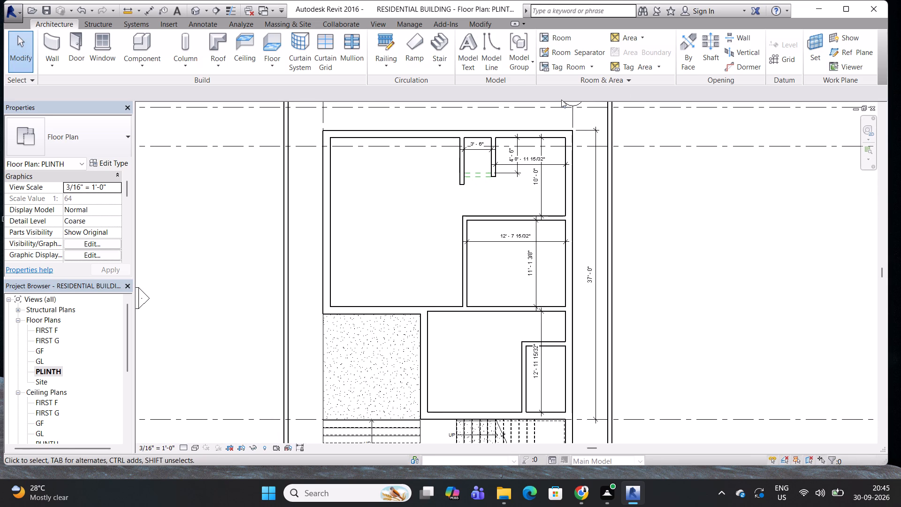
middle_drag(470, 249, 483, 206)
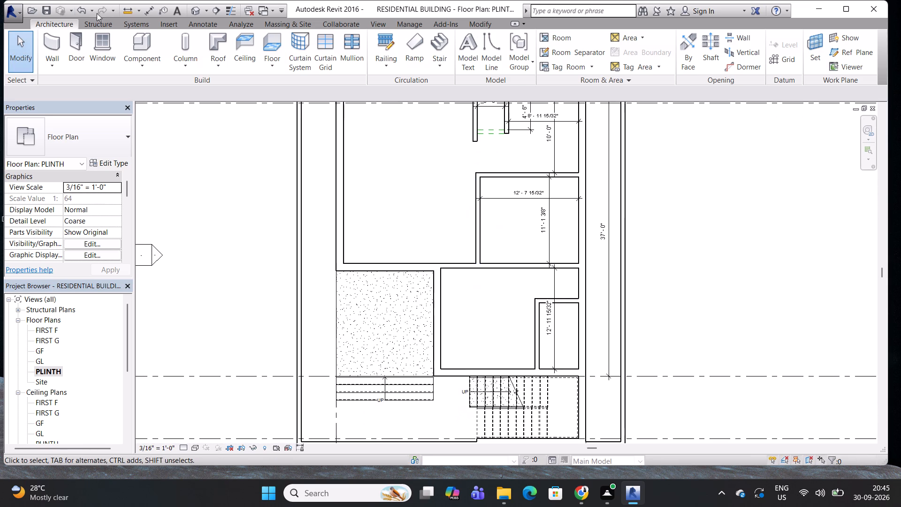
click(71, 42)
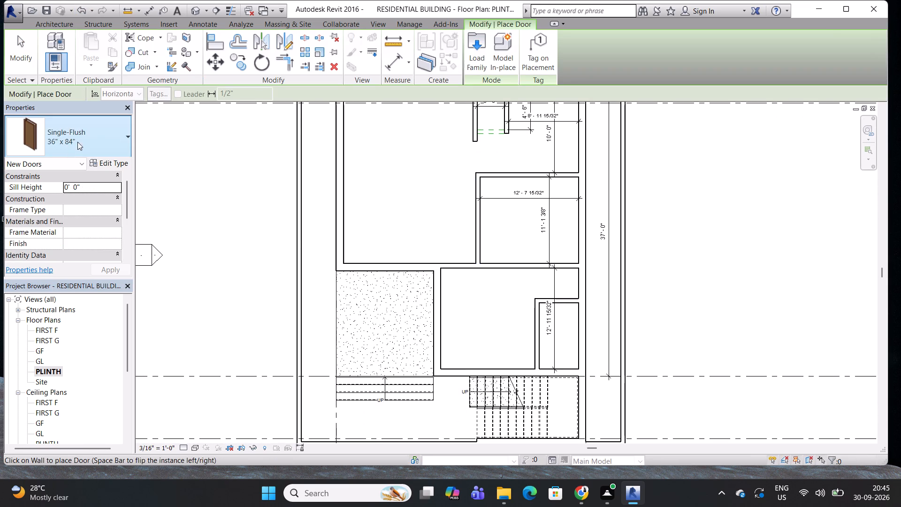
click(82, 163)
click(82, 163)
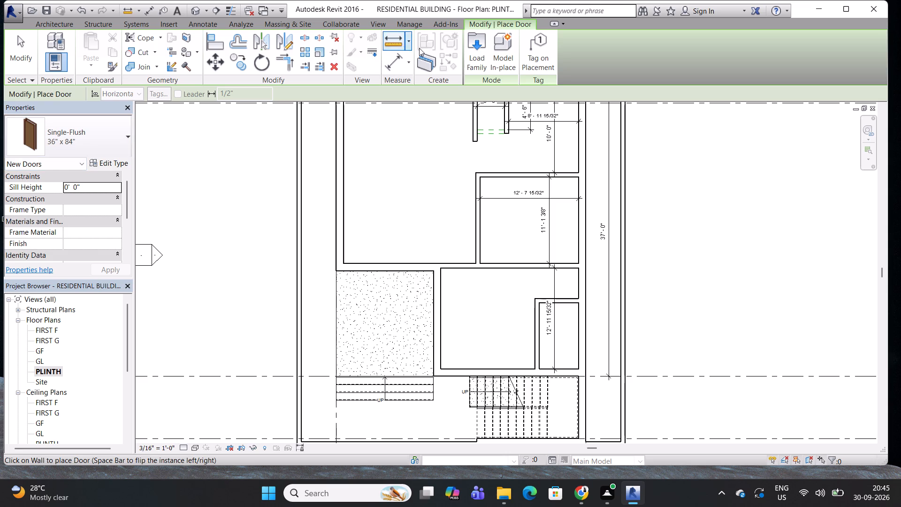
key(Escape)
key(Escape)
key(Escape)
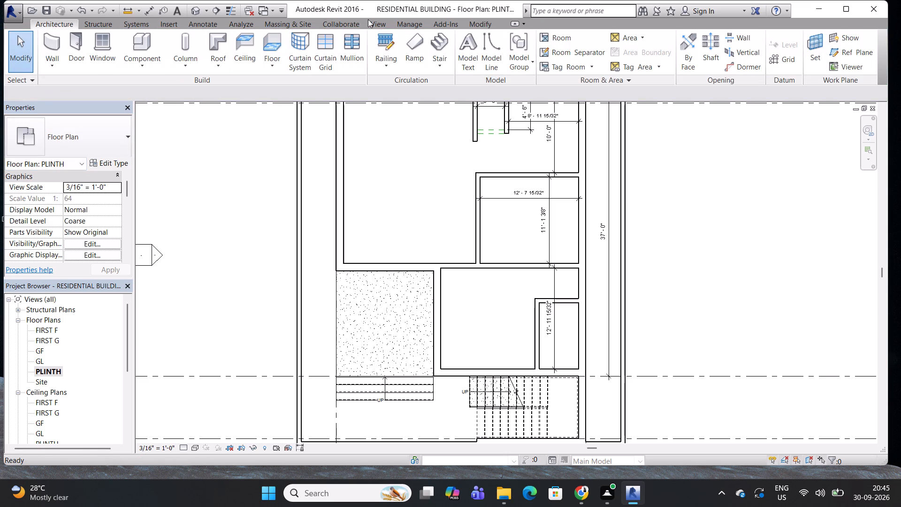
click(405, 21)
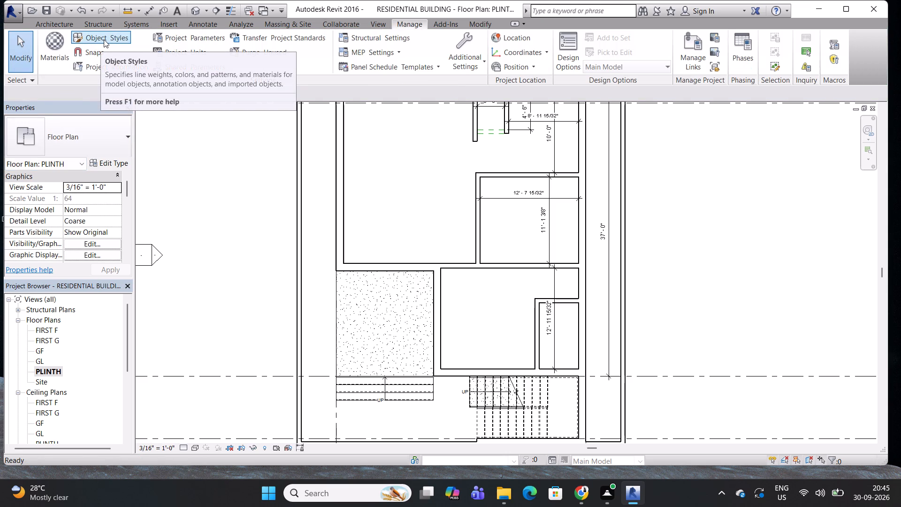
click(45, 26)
Duplicate the Single-Flush 36" x 84" door type as 3'6"X7' and set its width to 3'6".
click(75, 40)
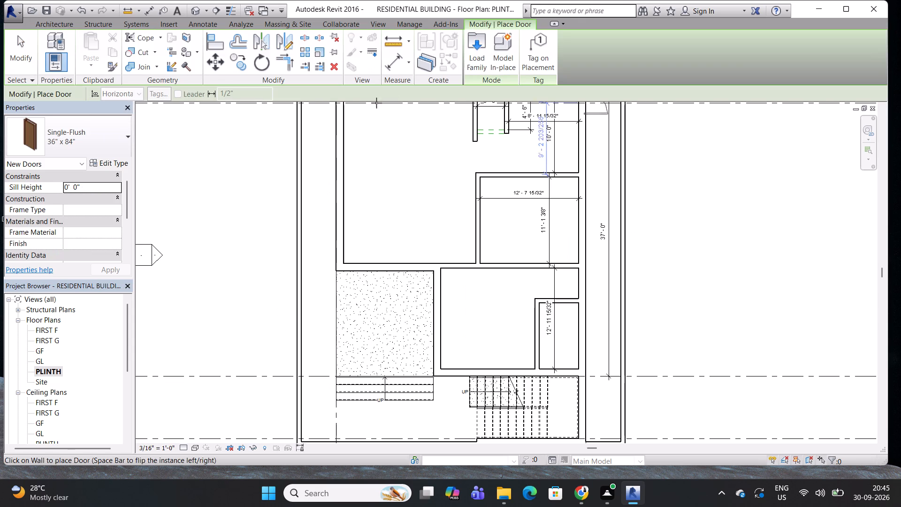
click(102, 160)
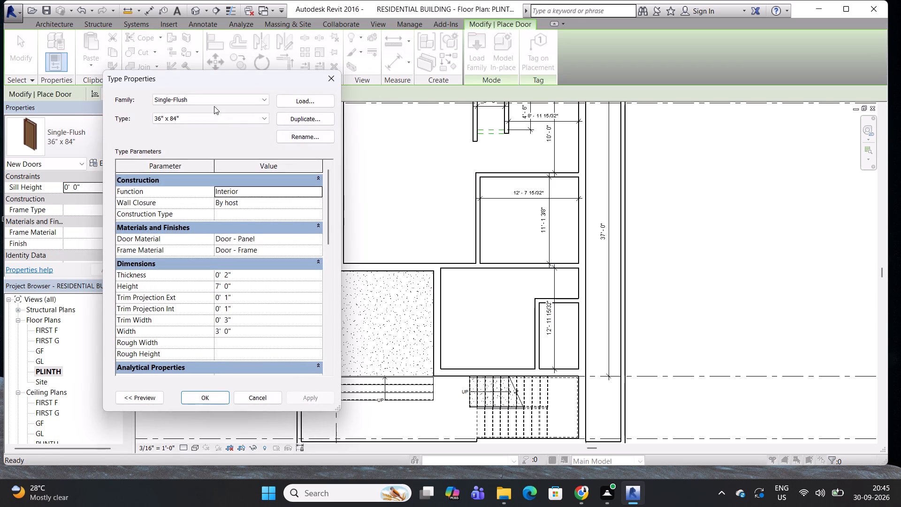
click(293, 120)
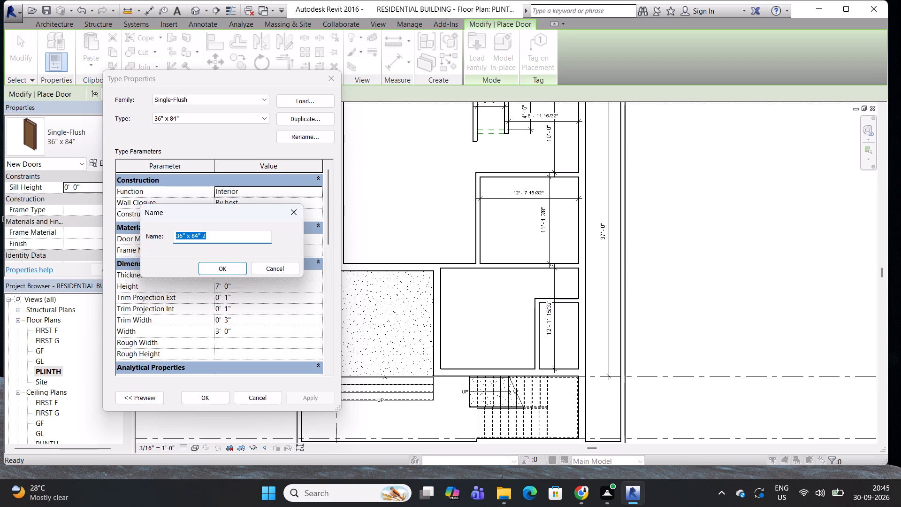
text(3'6")
key(x)
text(7')
key(Return)
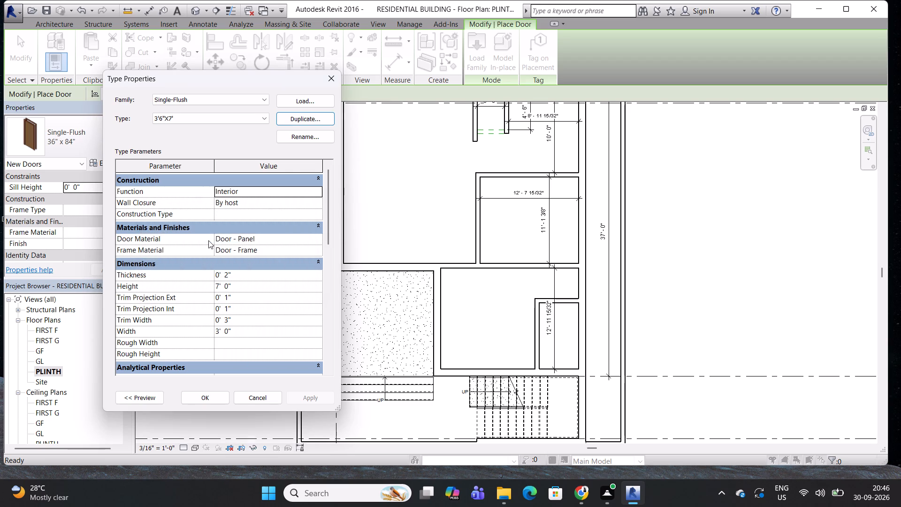
click(240, 284)
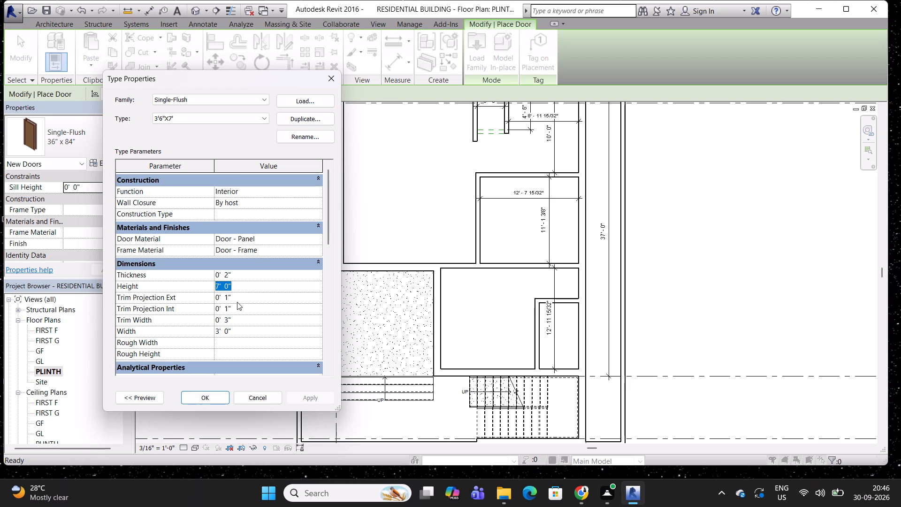
click(237, 328)
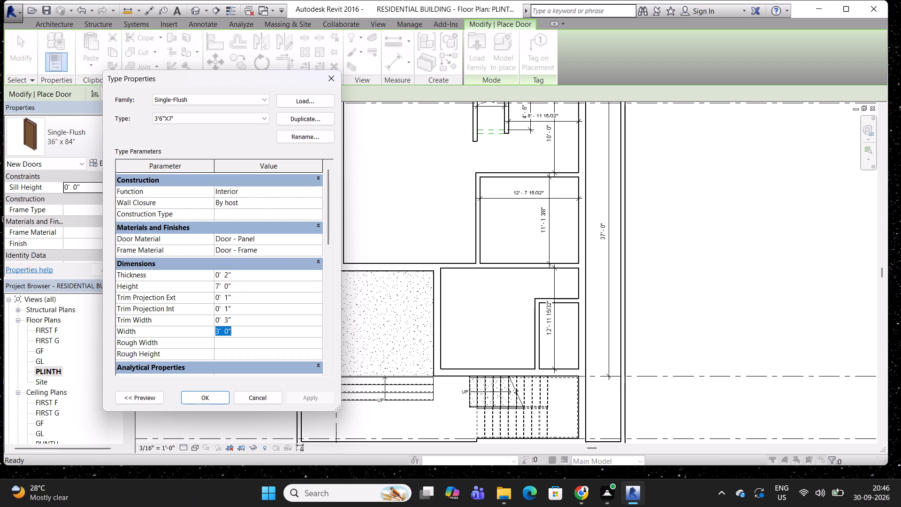
text(3'6")
key(Return)
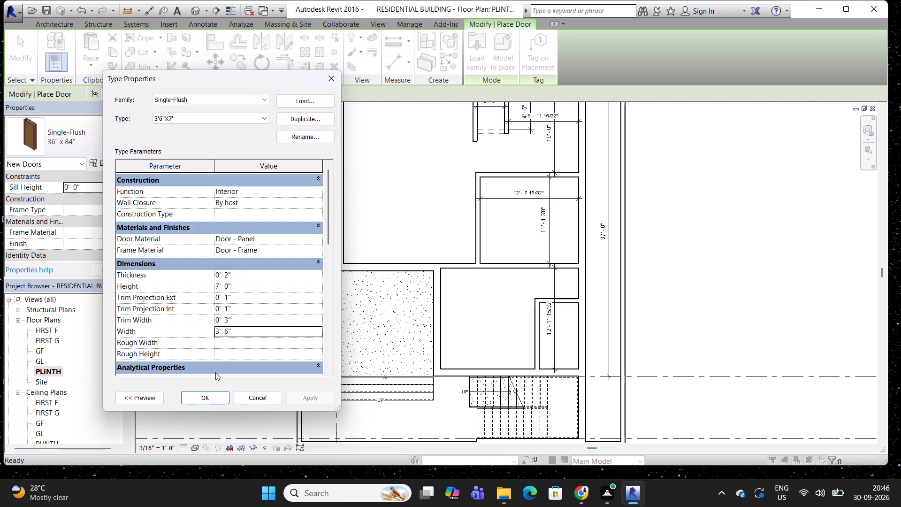
click(207, 397)
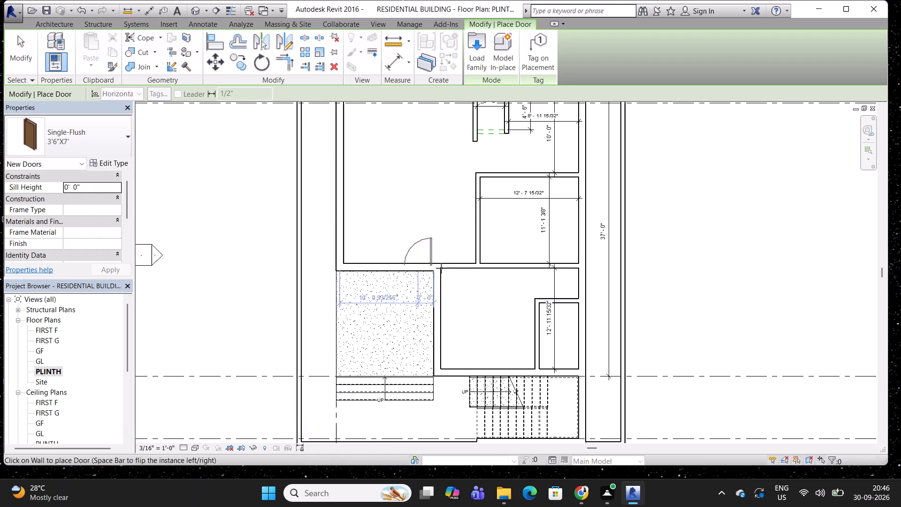
Place a 3'6"X7' door in the horizontal wall between the large hall and the room beside the porch, near the porch corner.
scroll(470, 272, up, 7)
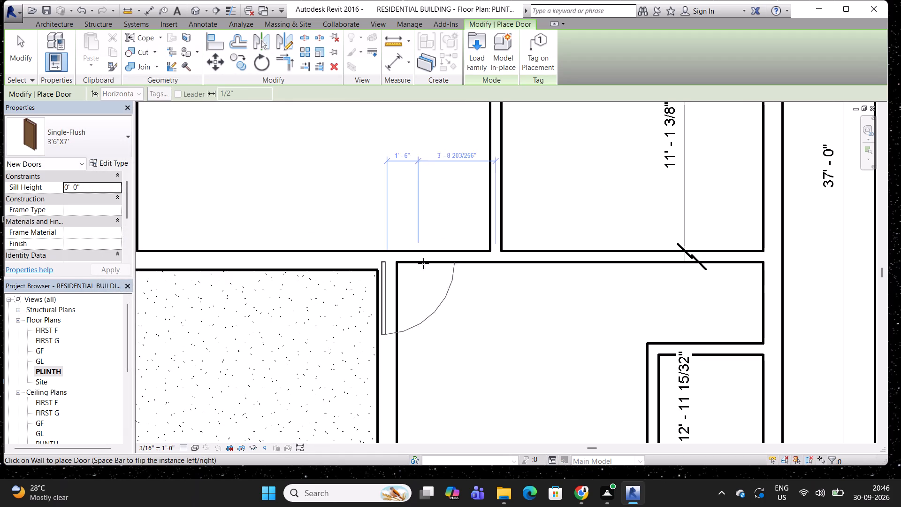
click(437, 258)
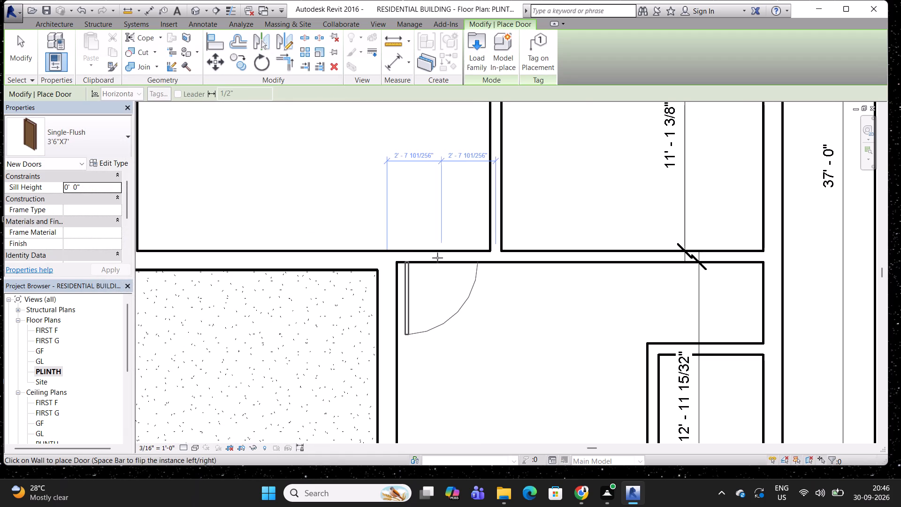
middle_drag(409, 279, 423, 251)
scroll(420, 240, up, 6)
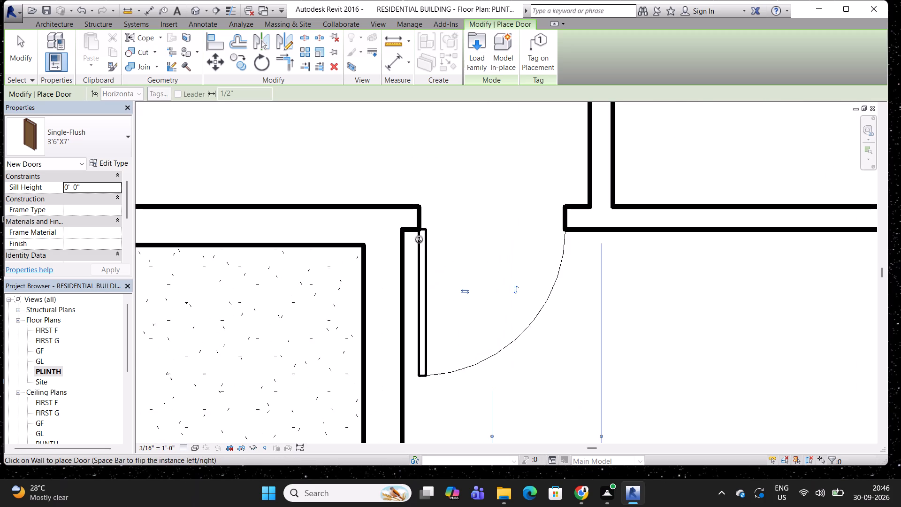
scroll(419, 239, up, 2)
middle_drag(423, 229, 391, 221)
scroll(503, 170, down, 5)
middle_drag(486, 179, 481, 189)
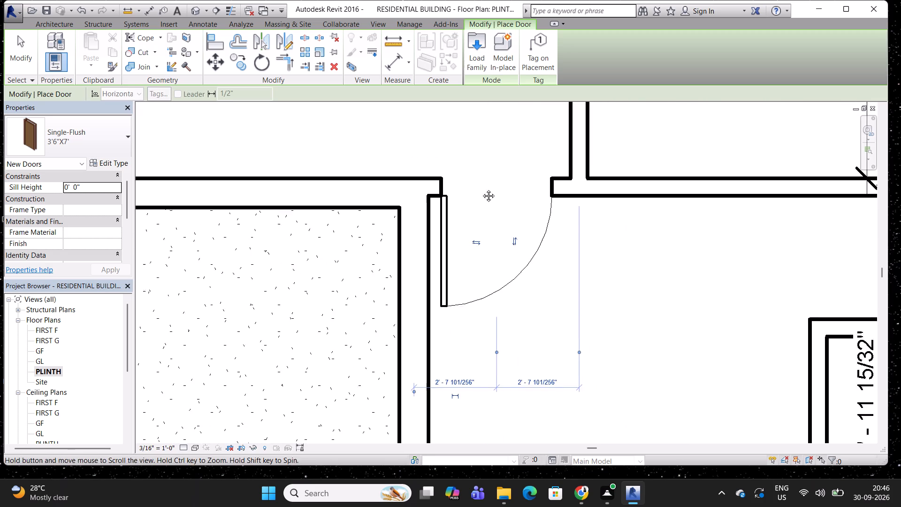
middle_drag(481, 189, 430, 234)
key(Escape)
key(Escape)
Move the 3'6"X7' door along its wall so its hinge-side jamb meets the room's inner wall corner.
click(390, 266)
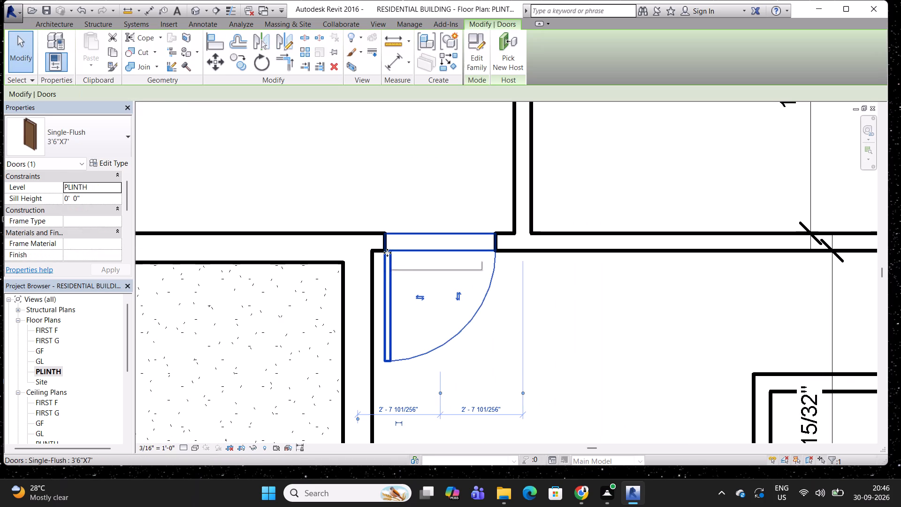
click(207, 63)
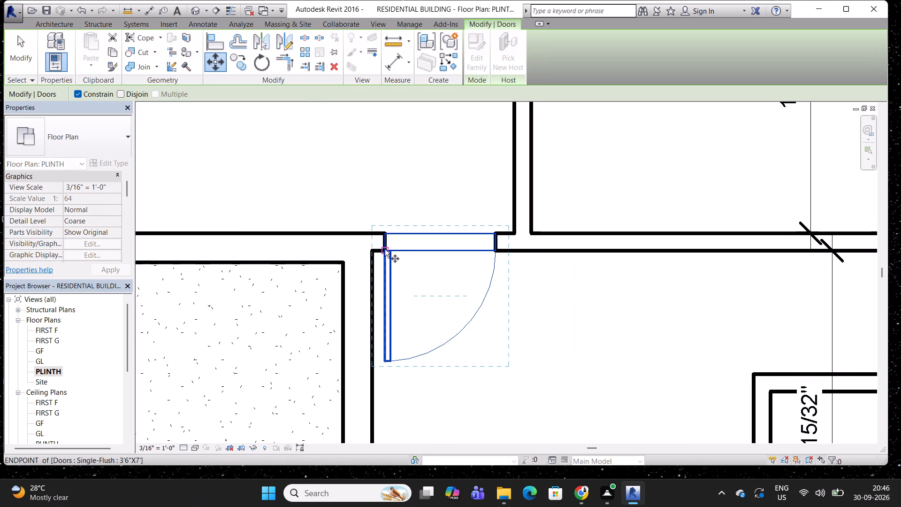
click(385, 249)
click(376, 249)
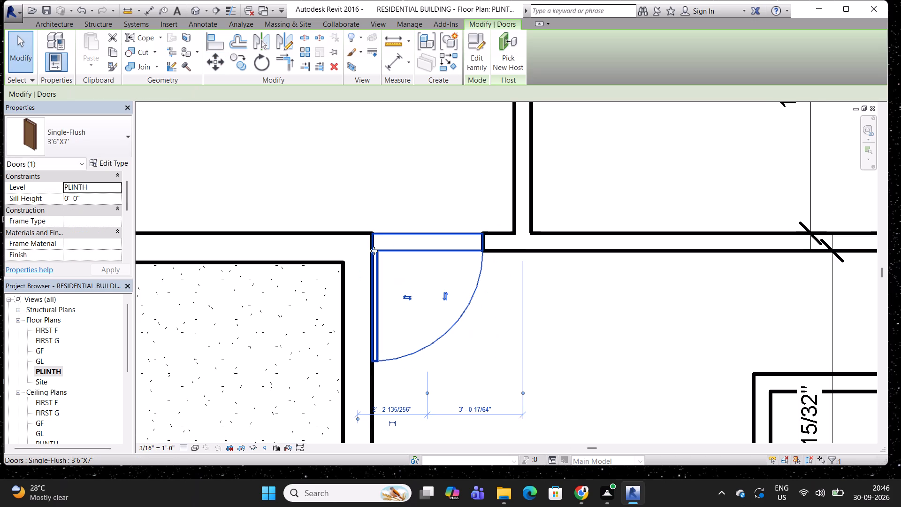
Move the 3'6"X7' door 4.5" along its wall, away from the room's inner corner.
click(374, 251)
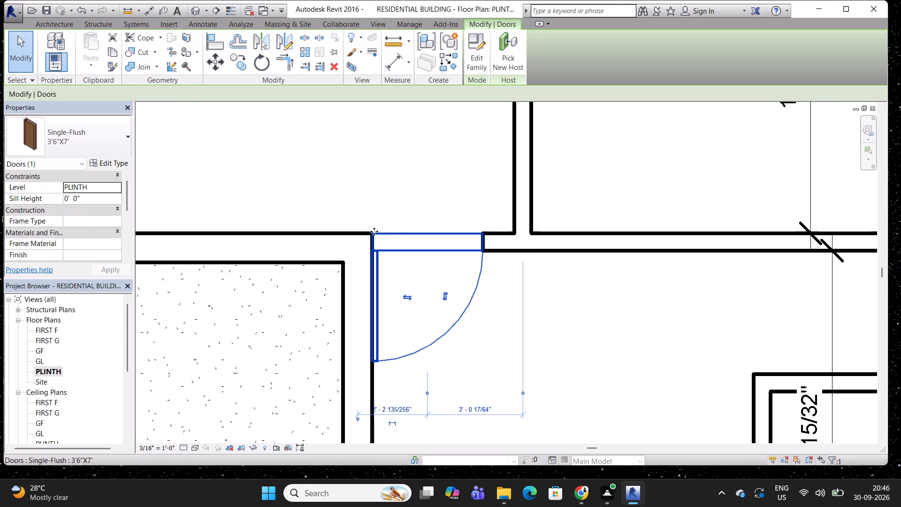
click(221, 57)
click(374, 232)
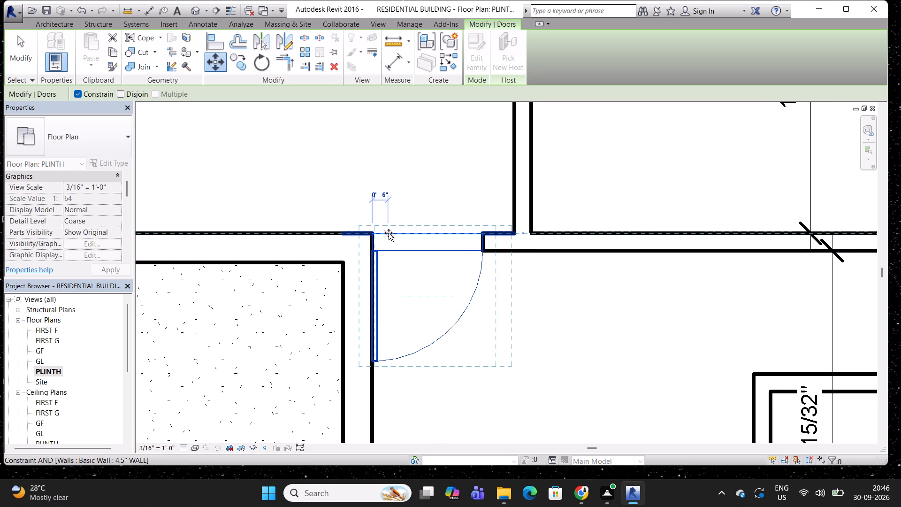
text(4.5)
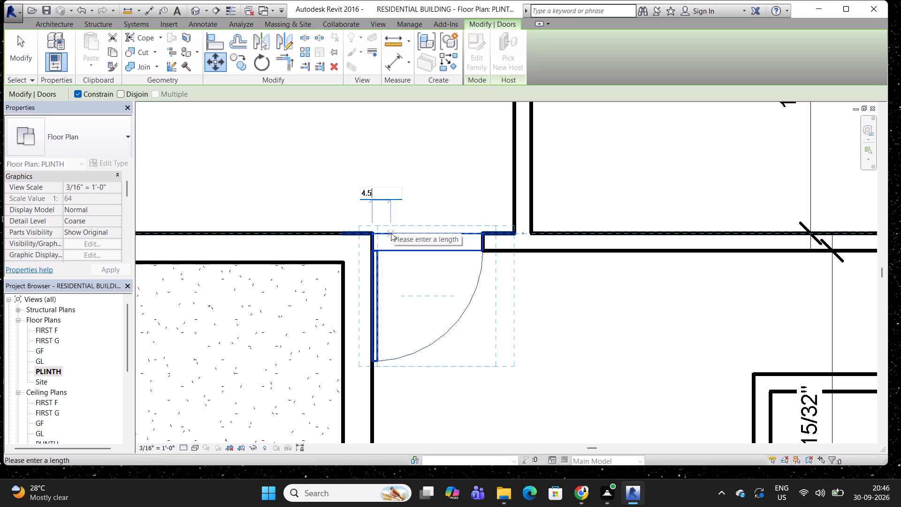
key(shift+quotedbl)
key(Return)
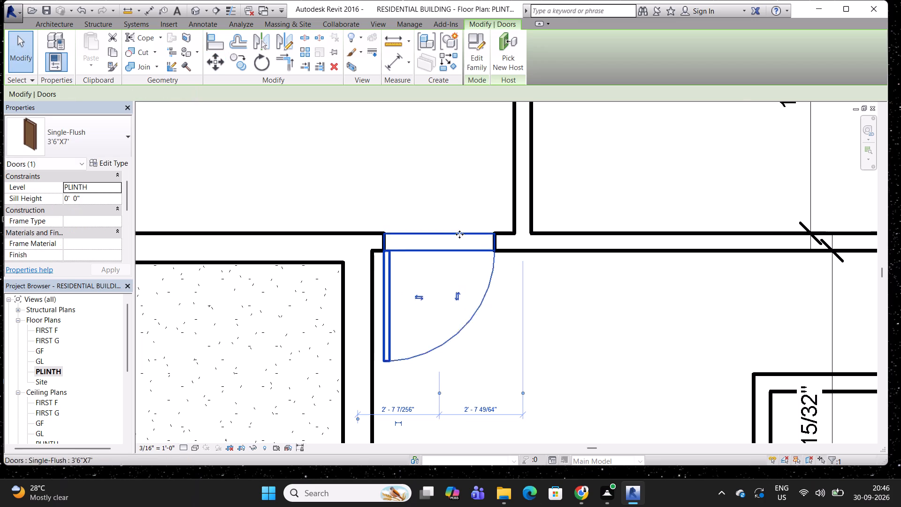
scroll(459, 234, down, 9)
middle_drag(473, 163, 458, 207)
middle_drag(465, 228, 452, 159)
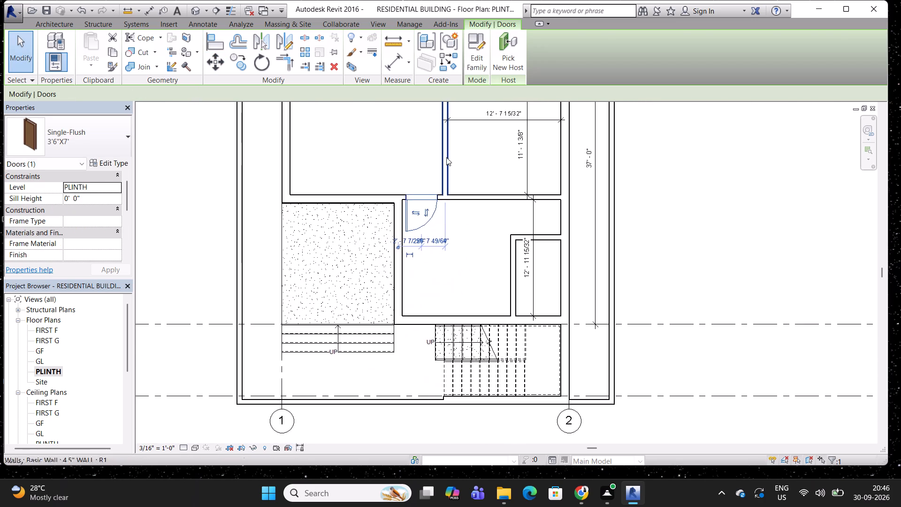
key(Escape)
key(Escape)
key(Escape)
Duplicate the 3'6"X7' door type as 2'6"X7' 2 and set its width to 2'6".
middle_drag(445, 190, 462, 186)
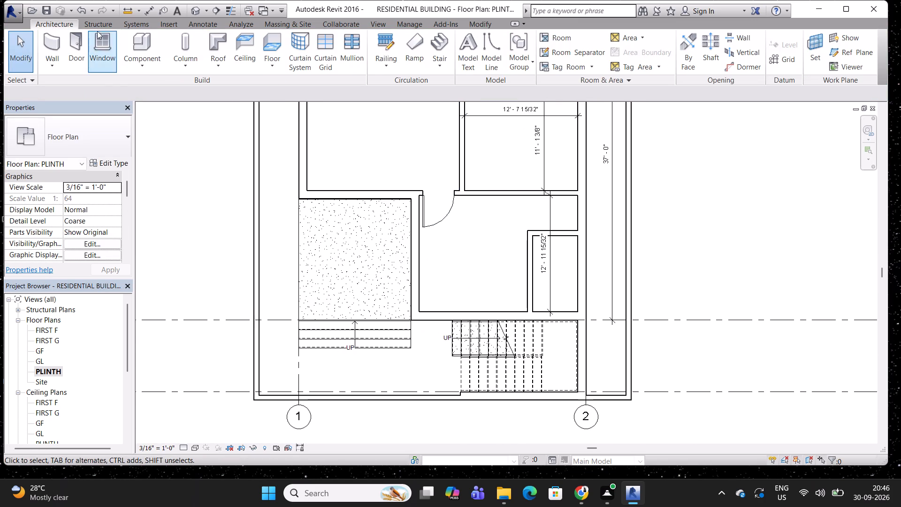
click(79, 41)
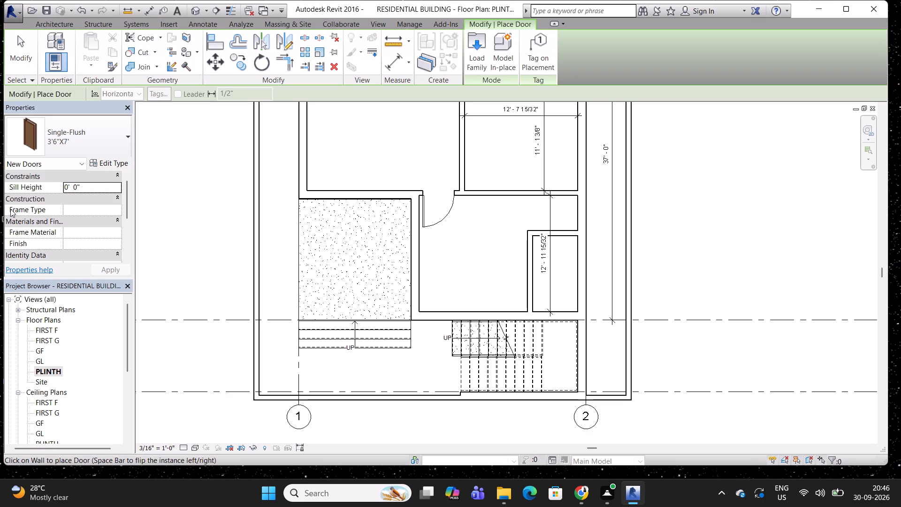
click(99, 163)
click(310, 122)
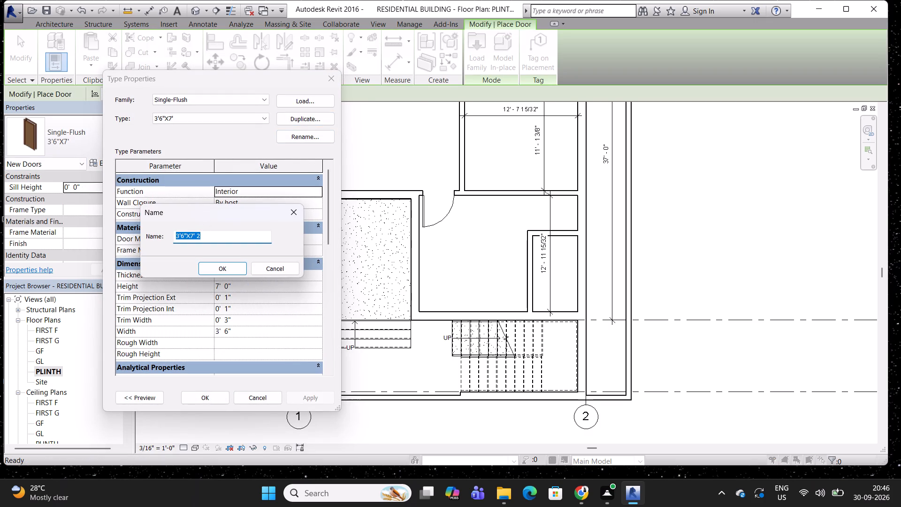
click(179, 235)
key(BackSpace)
key(2)
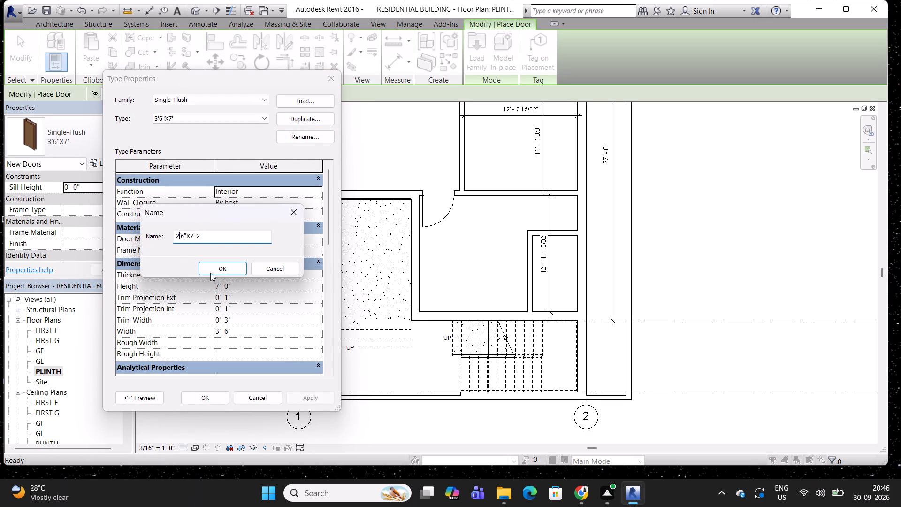
click(210, 269)
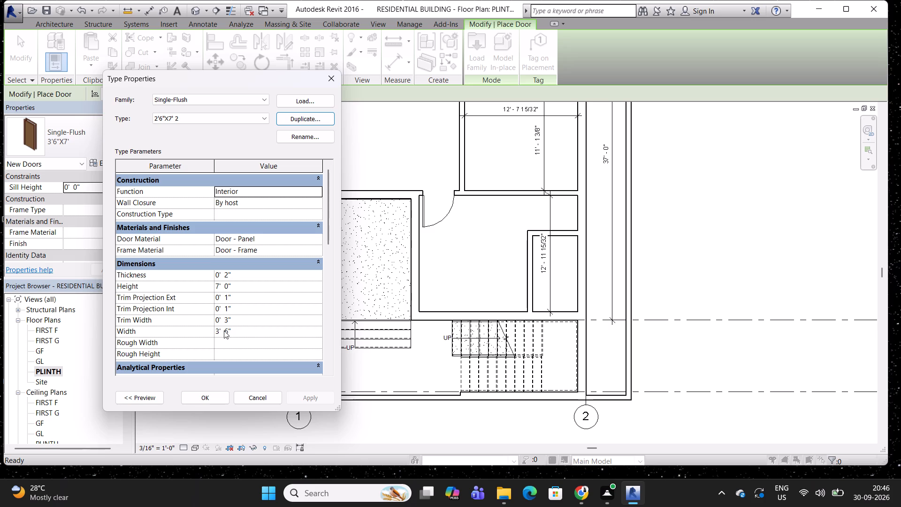
click(219, 330)
click(219, 330)
key(BackSpace)
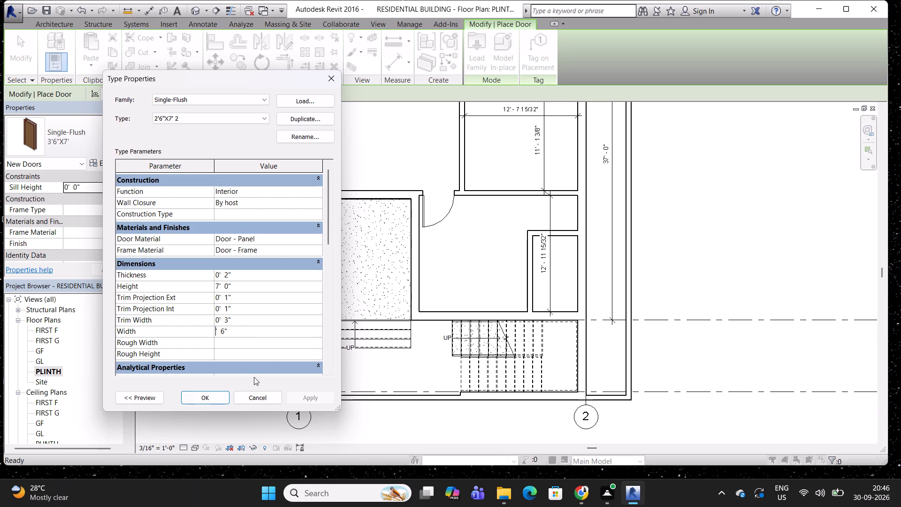
key(2)
click(204, 396)
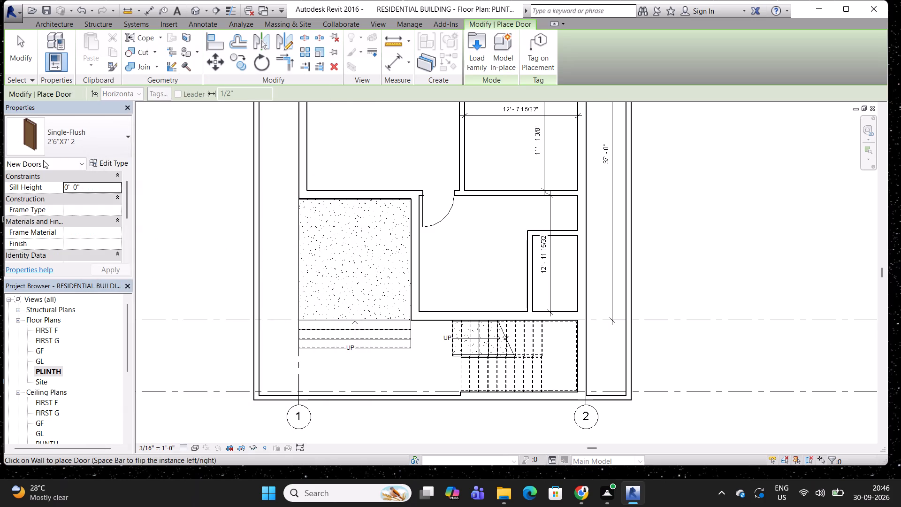
Place a 2'6"X7' 2 door at the middle of the small inner room's short horizontal wall, swinging into the small room.
scroll(555, 236, up, 8)
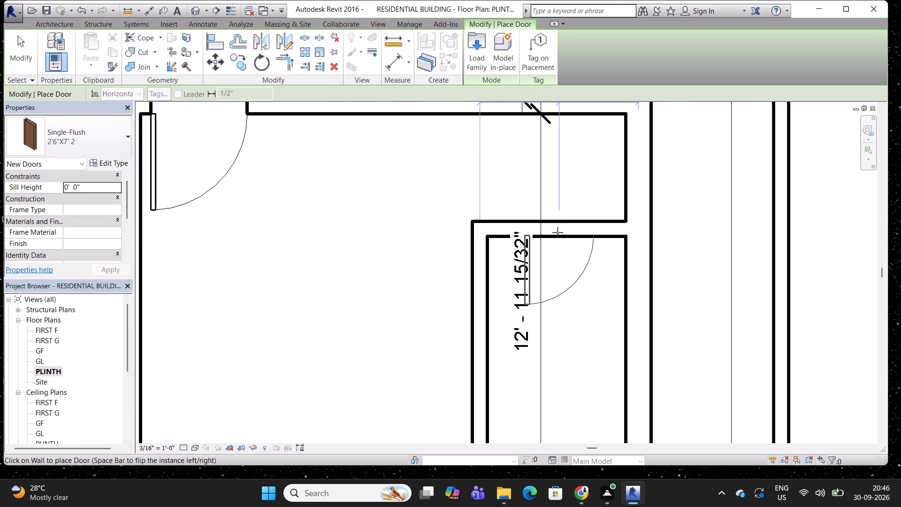
click(558, 230)
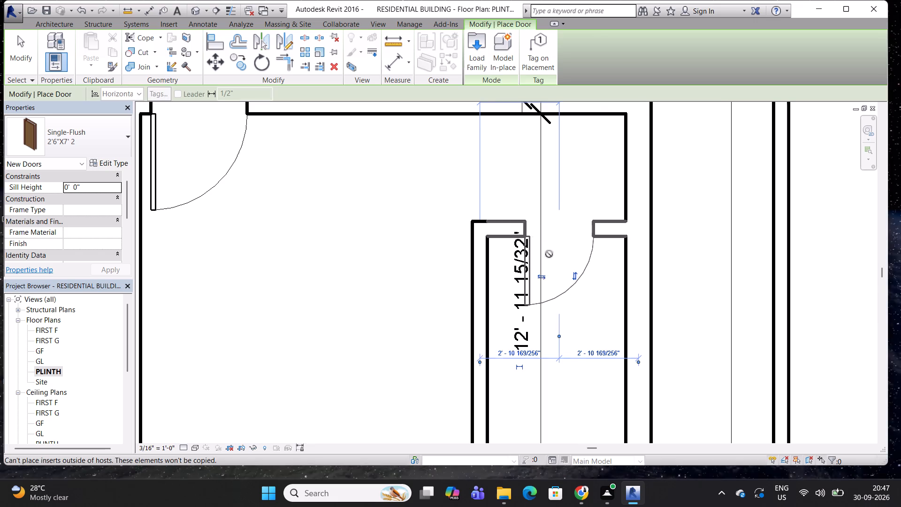
key(space)
key(Escape)
key(Escape)
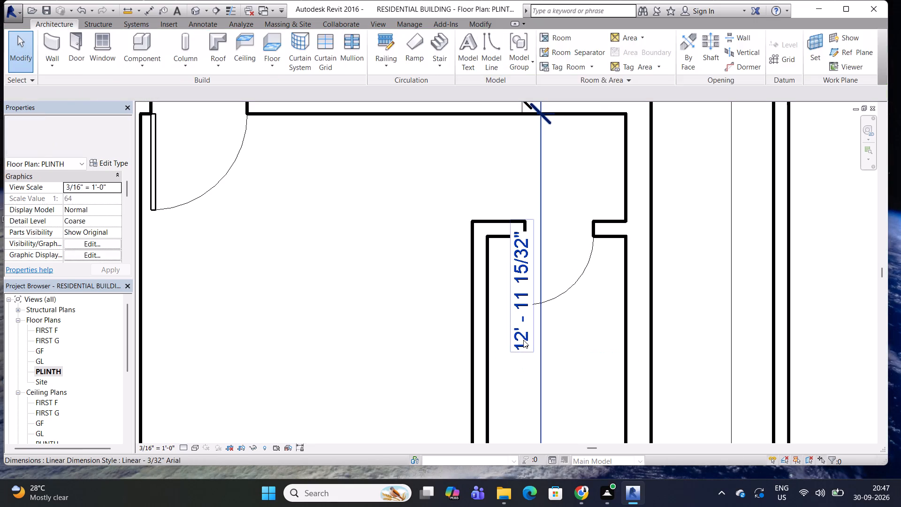
Delete the 12' - 11 15/32" dimension that overlaps the small room's door.
click(523, 340)
key(Delete)
Move the small room's door along its wall so its hinge-side jamb meets the room's inner wall corner.
middle_drag(567, 241, 502, 242)
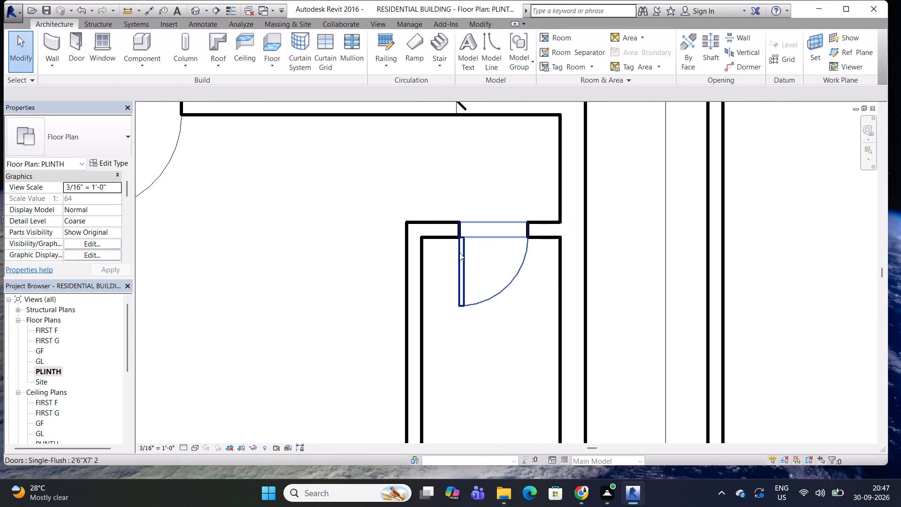
click(459, 253)
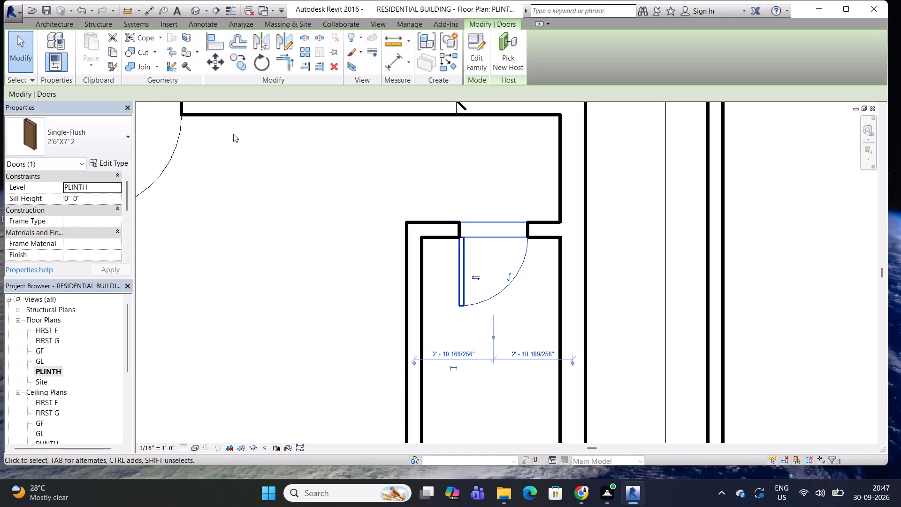
click(212, 62)
click(459, 221)
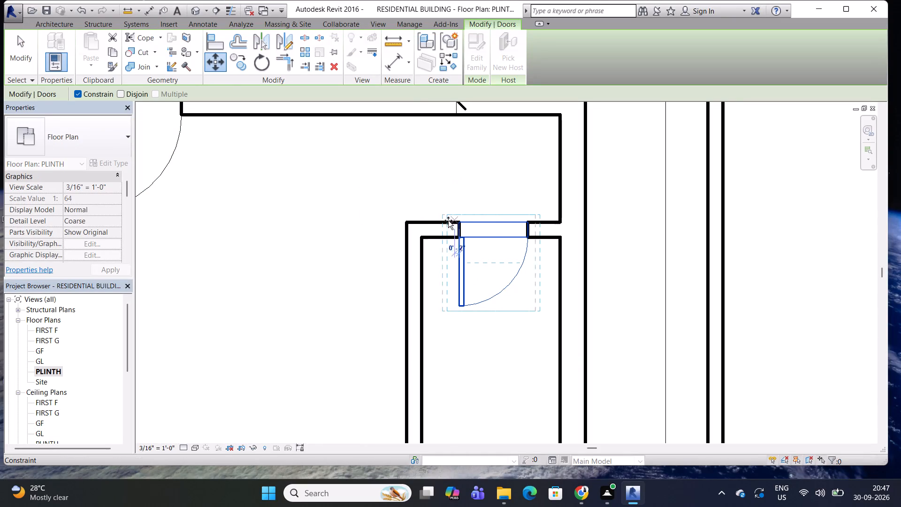
click(424, 224)
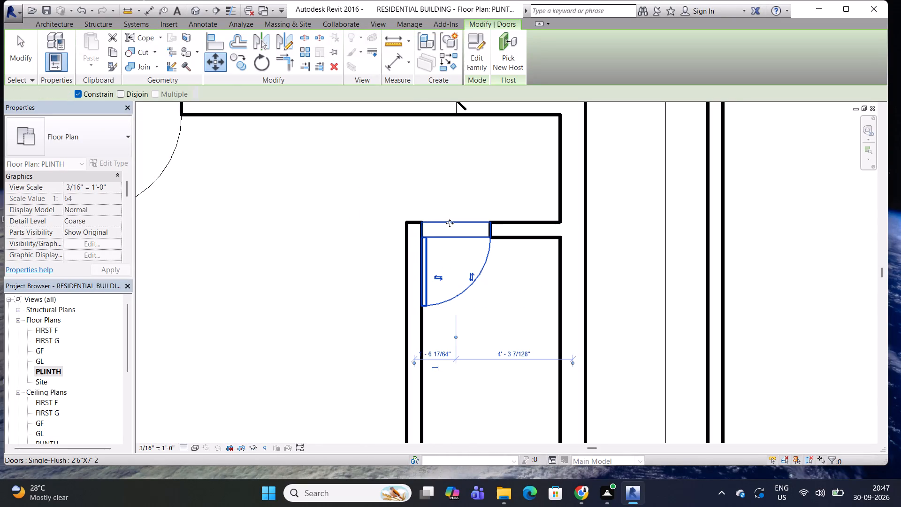
Move the small room's door 4.5" along its wall, away from the inner wall corner.
click(217, 63)
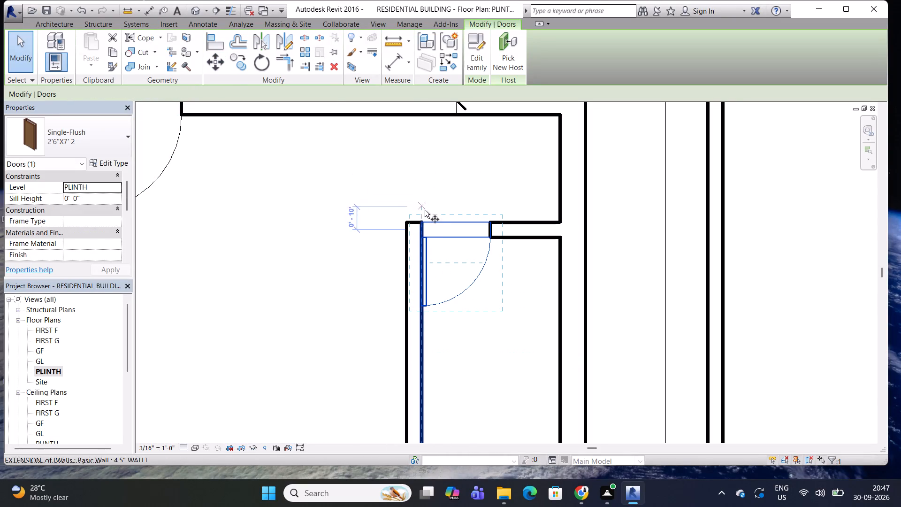
click(423, 223)
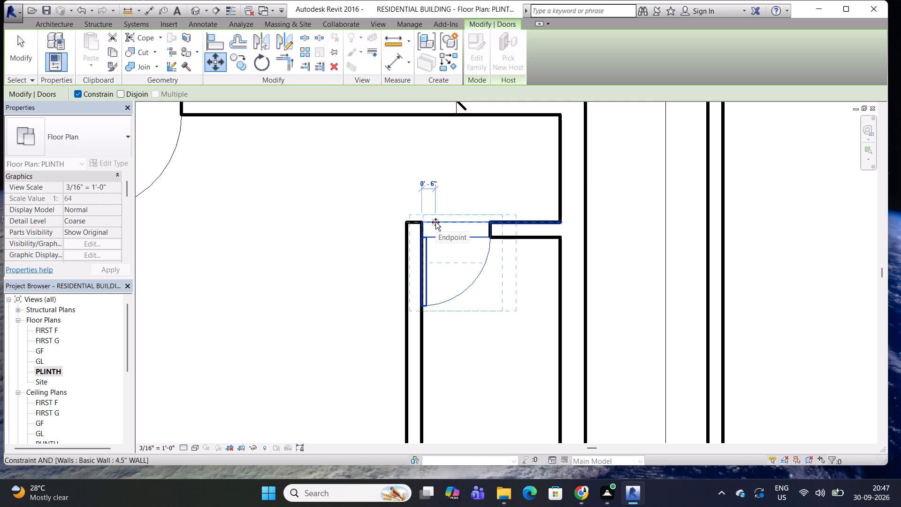
text(4.5")
key(Return)
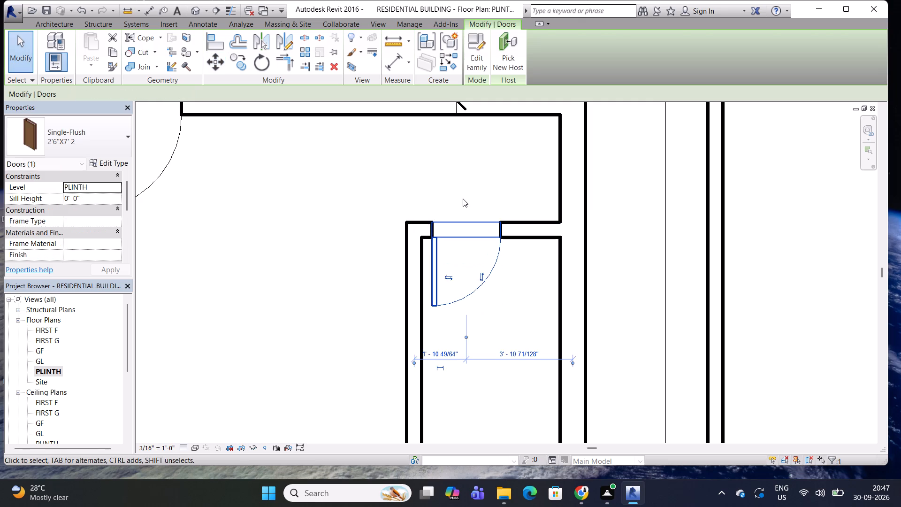
key(Escape)
Duplicate the 2'6"X7' 2 door type under the name 3'X7'.
scroll(471, 199, down, 6)
middle_drag(458, 202, 443, 276)
scroll(427, 192, down, 2)
middle_drag(408, 162, 493, 295)
middle_drag(487, 206, 458, 213)
middle_drag(314, 196, 371, 147)
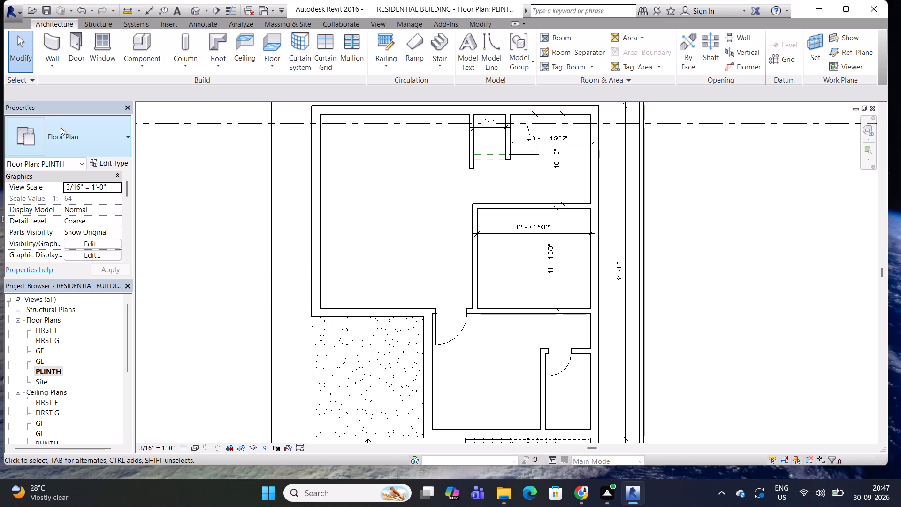
click(79, 41)
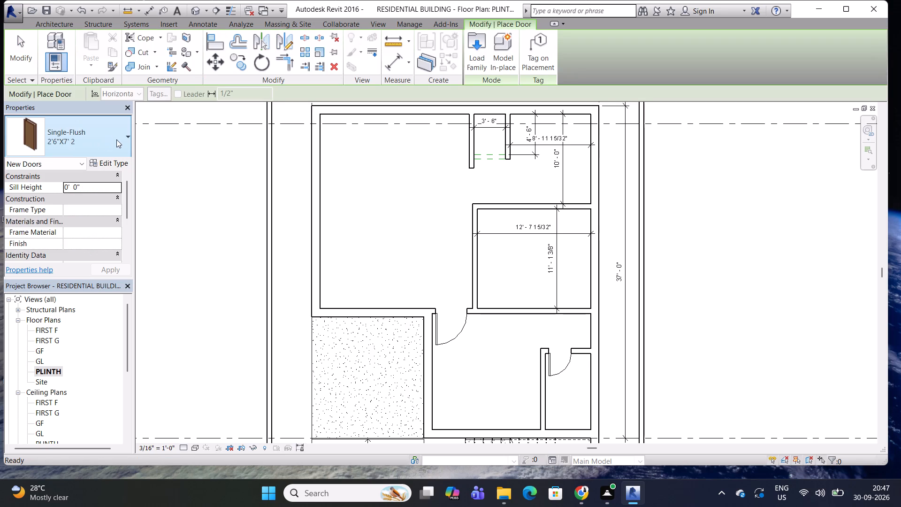
click(126, 136)
scroll(65, 186, up, 3)
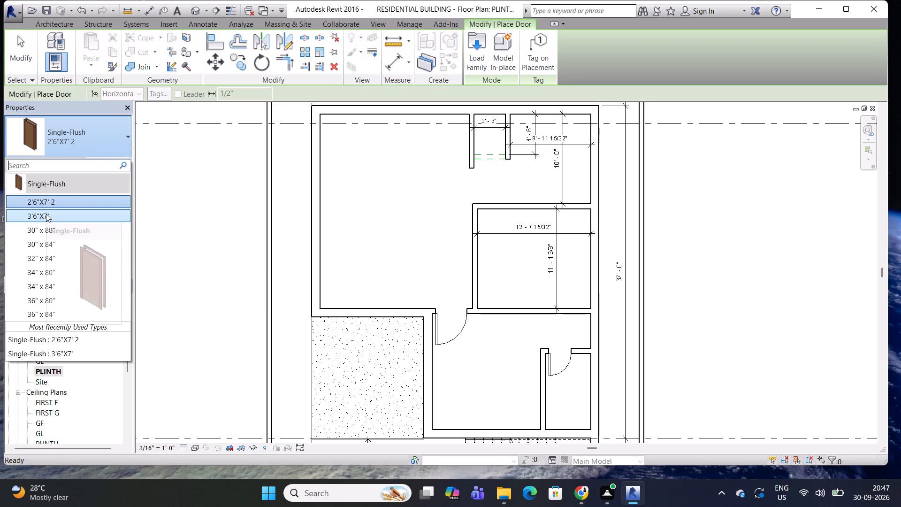
click(129, 142)
click(105, 161)
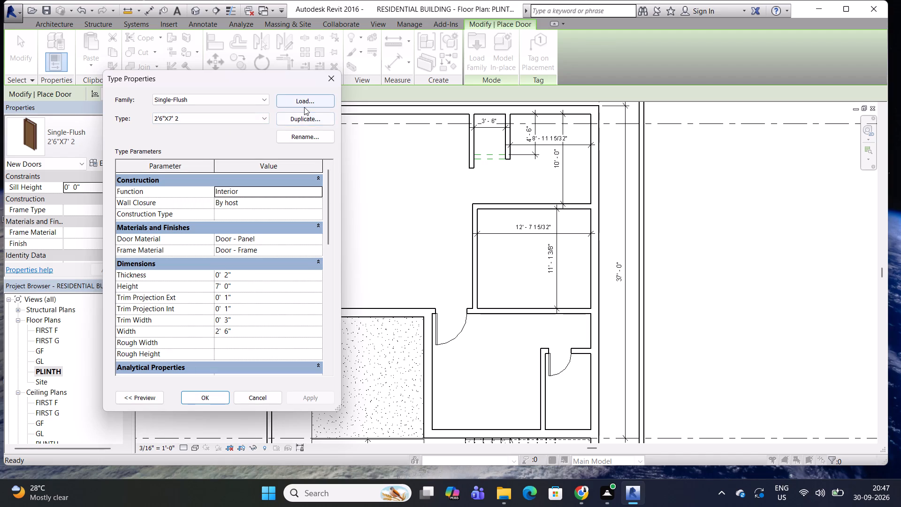
click(303, 120)
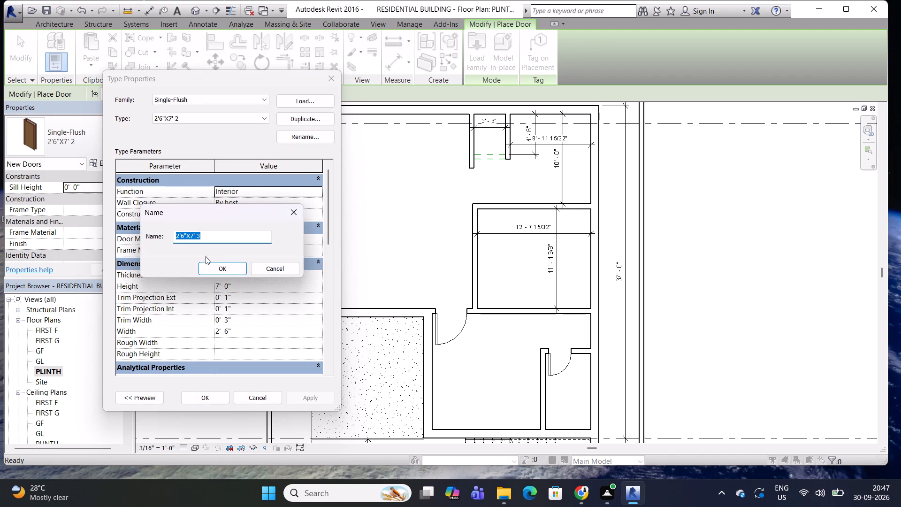
click(183, 236)
key(BackSpace)
key(BackSpace)
key(BackSpace)
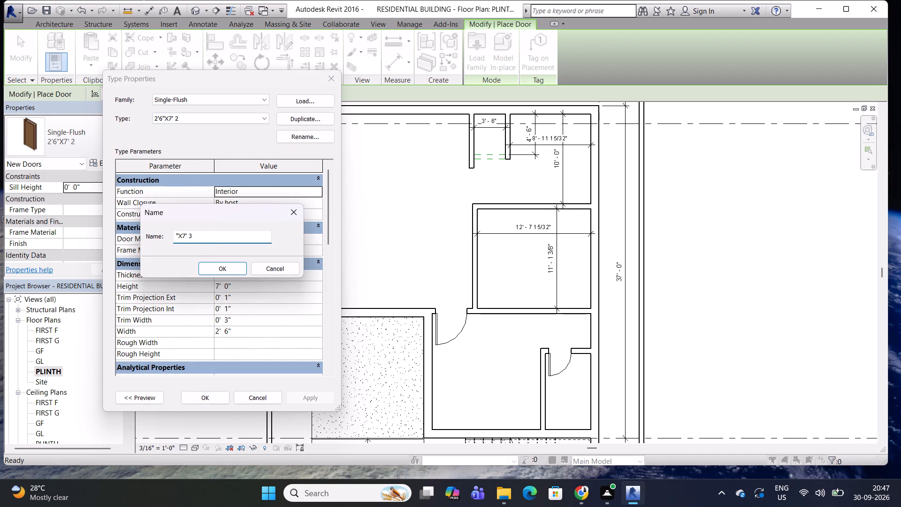
click(178, 238)
key(BackSpace)
key(3)
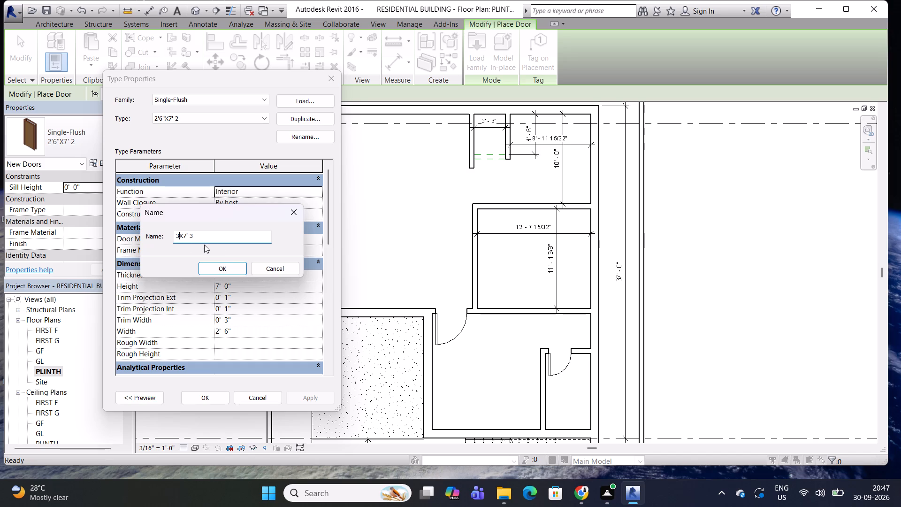
key(apostrophe)
click(210, 238)
key(BackSpace)
key(BackSpace)
click(217, 264)
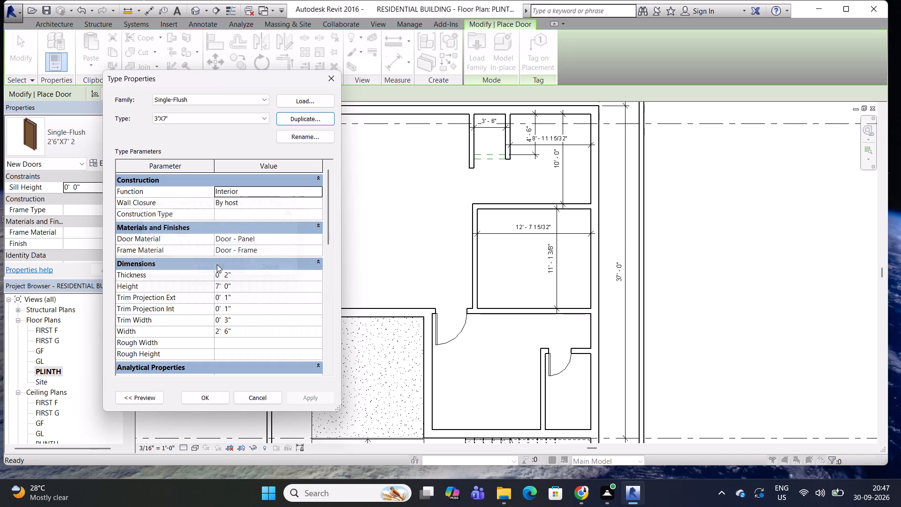
Set the 3'X7' door type's width to 3' and apply the type.
click(235, 331)
triple_click(236, 331)
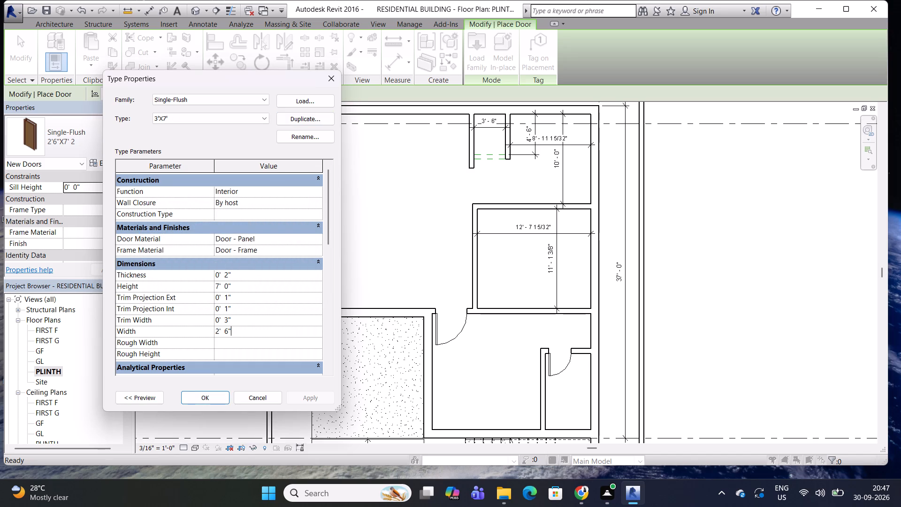
key(BackSpace)
key(BackSpace)
key(BackSpace)
key(BackSpace)
key(BackSpace)
key(BackSpace)
key(BackSpace)
key(3)
key(apostrophe)
key(Return)
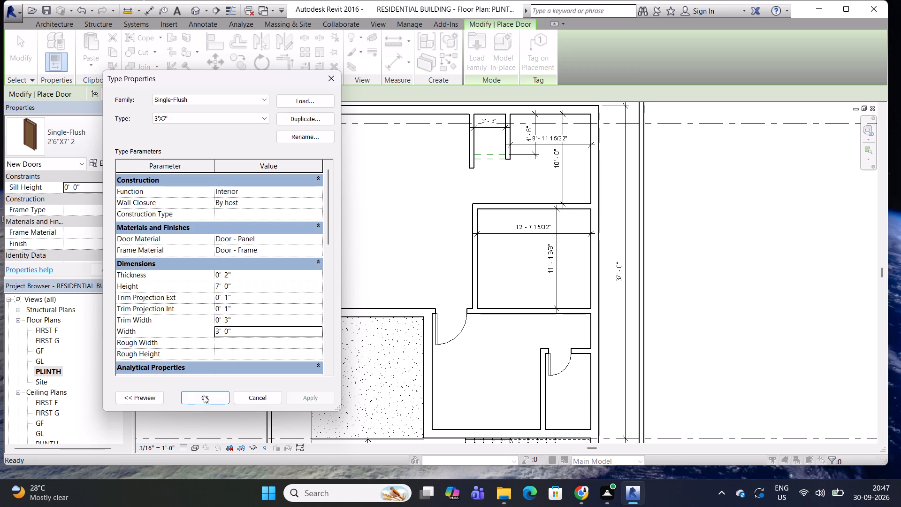
click(203, 397)
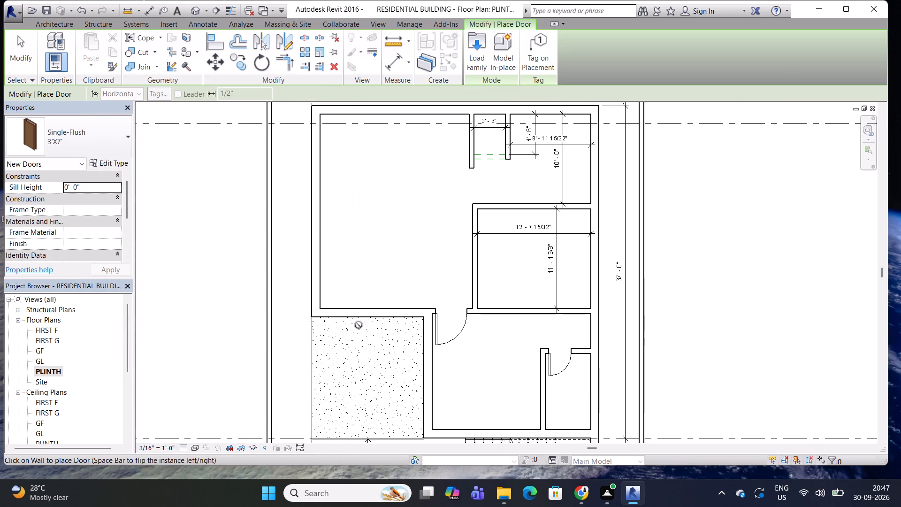
Place a 3'X7' door in the wall between the large room and stippled porch, opening inward, centred 4'-6" from the porch's inner side edge.
scroll(359, 325, up, 3)
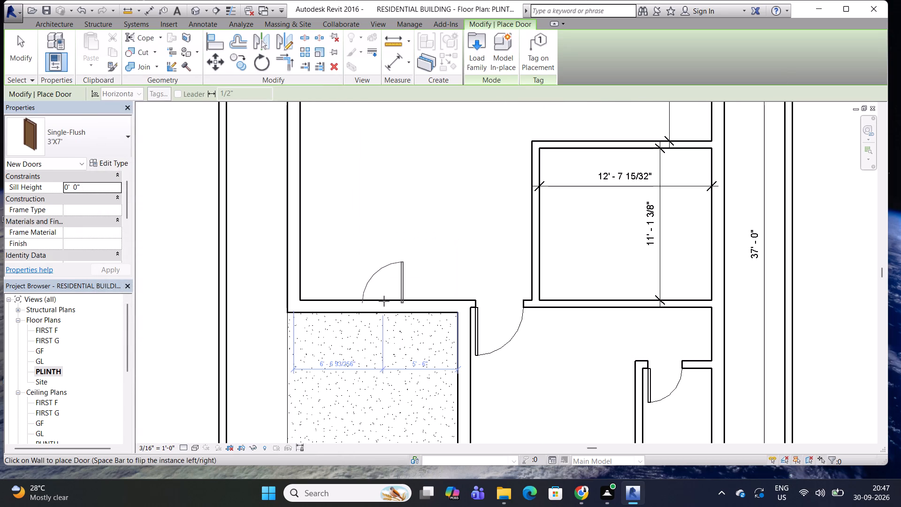
click(394, 301)
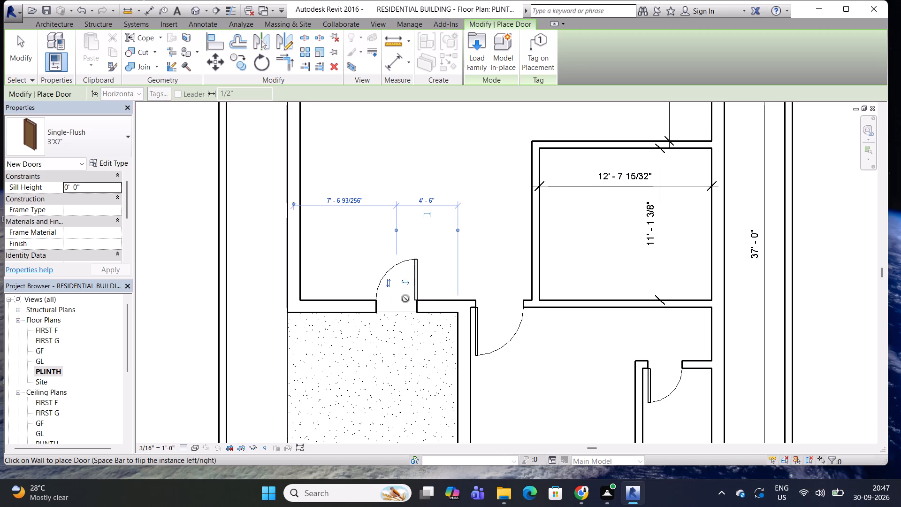
middle_drag(405, 299, 404, 277)
key(space)
key(space)
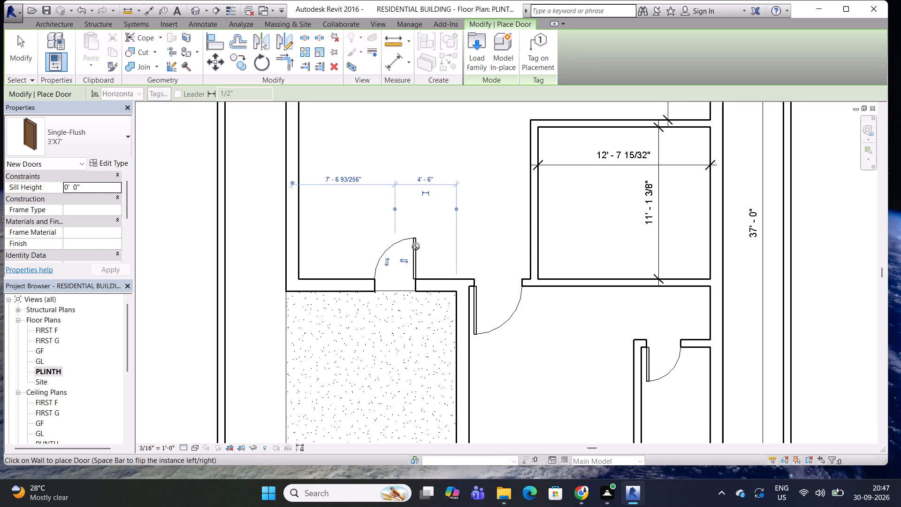
key(Escape)
key(Escape)
Mirror a copy of the porch's 3'X7' door about a vertical axis through its latch-side jamb to form a double door.
click(415, 243)
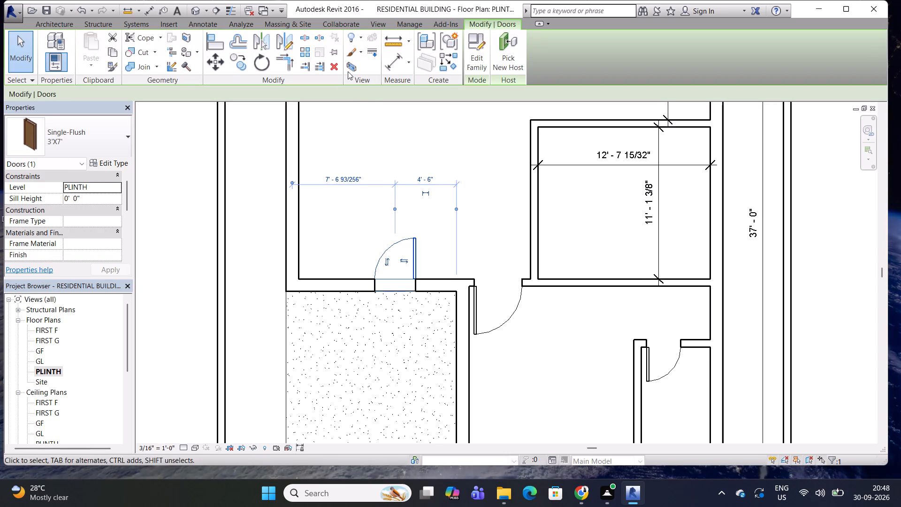
click(280, 37)
click(372, 279)
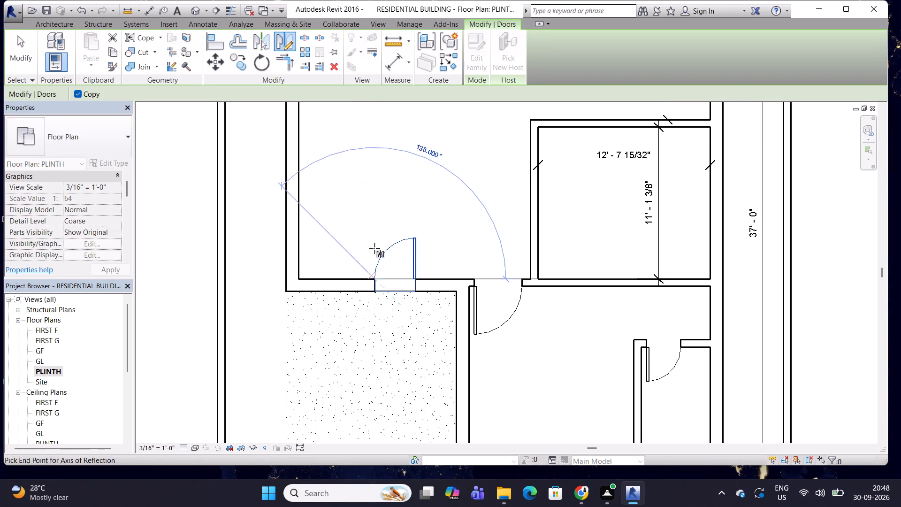
click(374, 197)
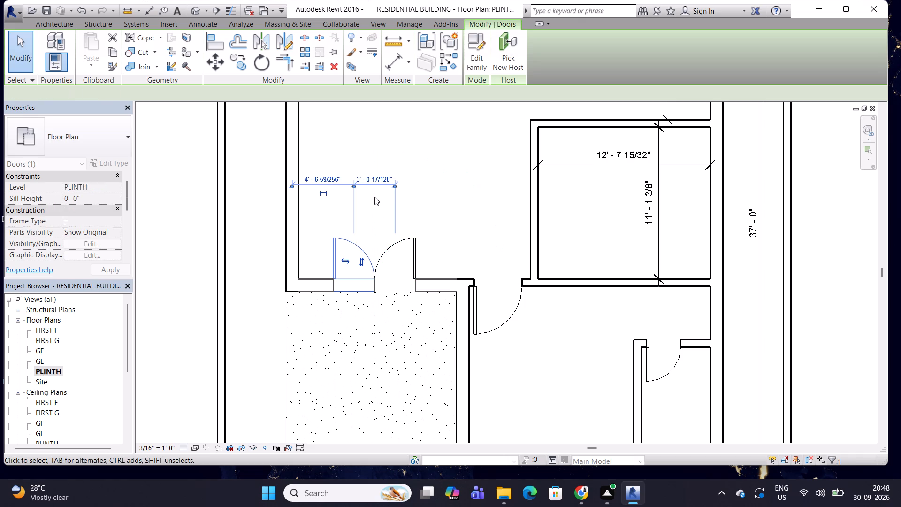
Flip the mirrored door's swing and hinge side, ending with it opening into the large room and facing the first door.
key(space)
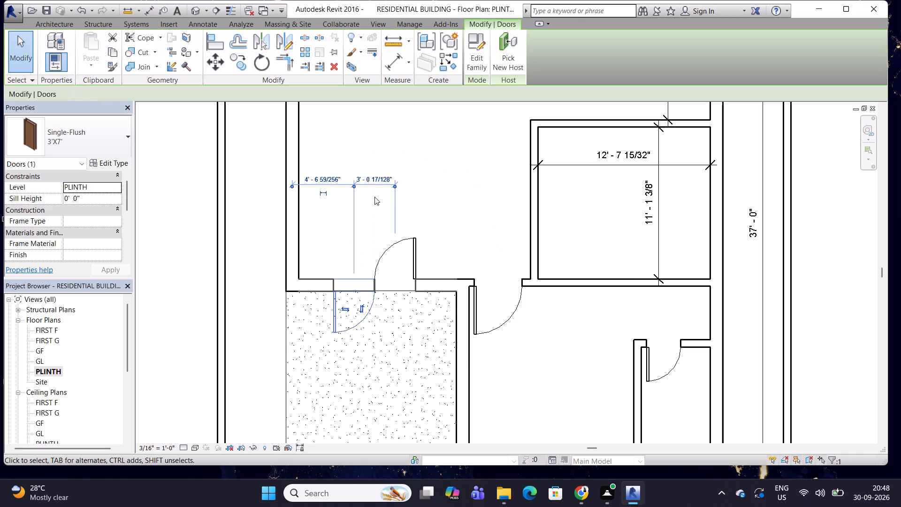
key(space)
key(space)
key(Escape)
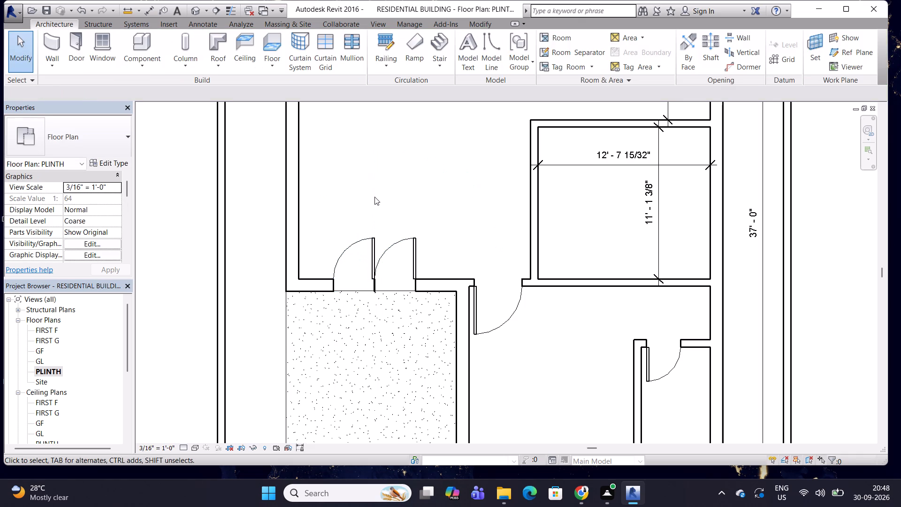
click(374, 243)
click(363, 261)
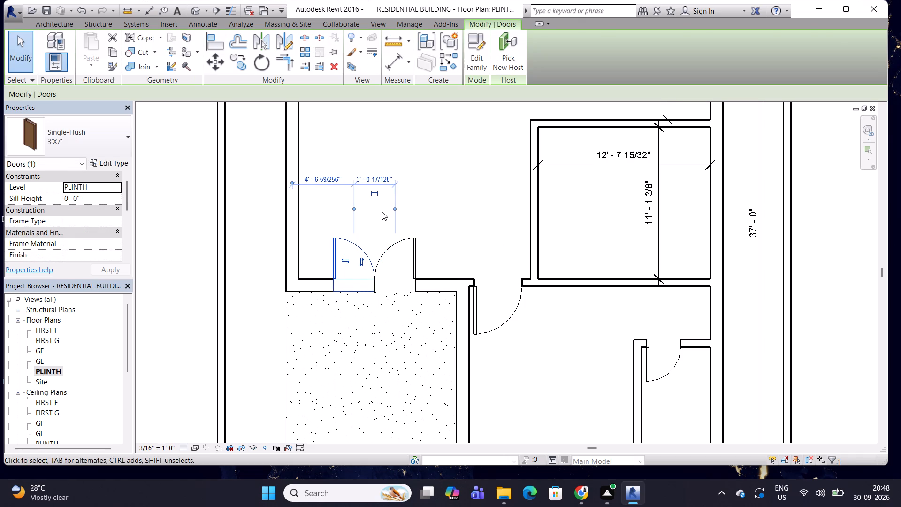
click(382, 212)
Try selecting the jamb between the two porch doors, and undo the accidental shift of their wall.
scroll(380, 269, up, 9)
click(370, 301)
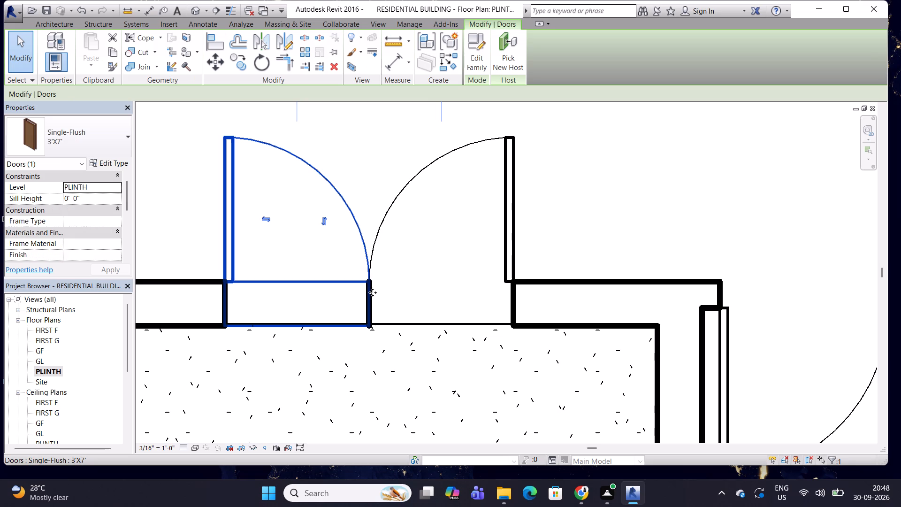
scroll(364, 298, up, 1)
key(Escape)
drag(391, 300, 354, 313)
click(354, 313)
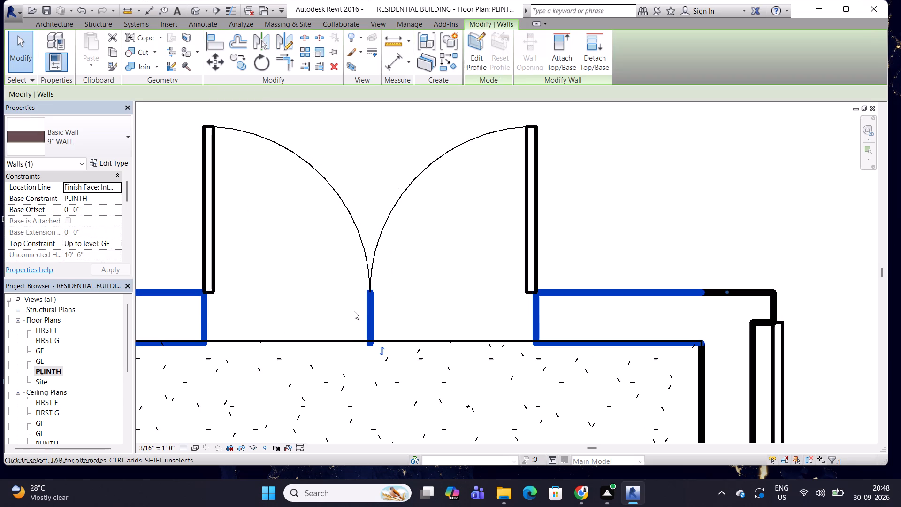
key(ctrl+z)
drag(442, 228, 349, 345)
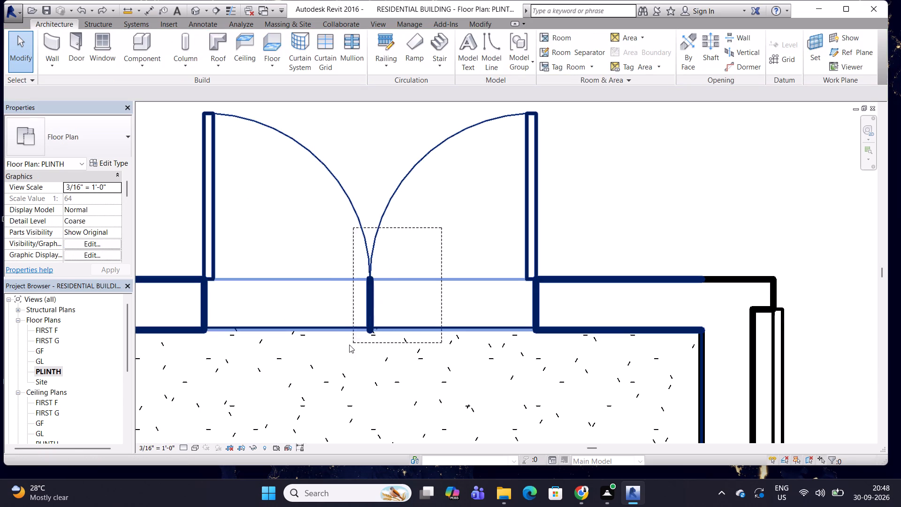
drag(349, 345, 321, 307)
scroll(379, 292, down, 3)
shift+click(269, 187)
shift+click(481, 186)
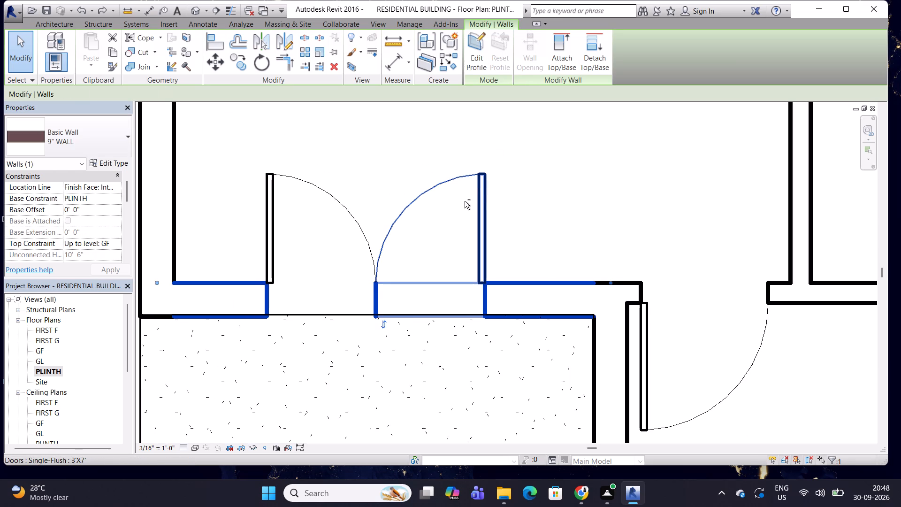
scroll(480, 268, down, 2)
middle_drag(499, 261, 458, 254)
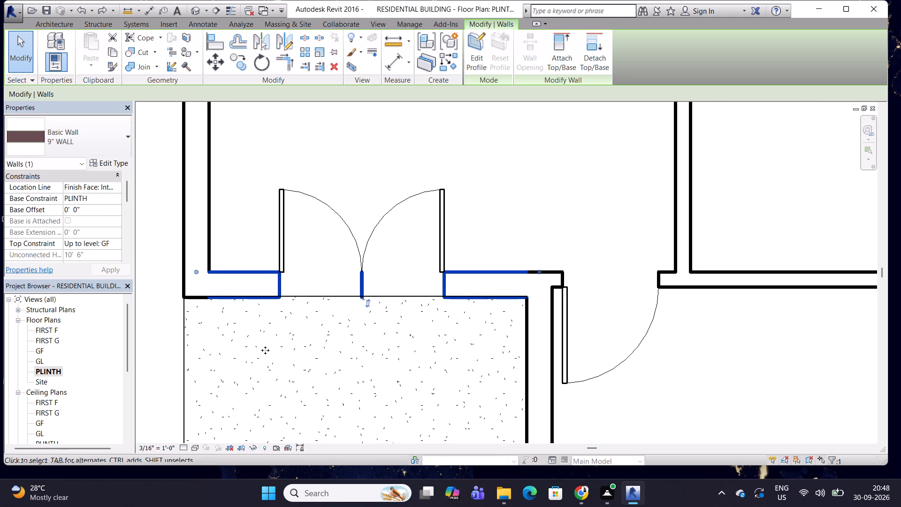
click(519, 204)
Delete horizontal grid line A crossing the upper part of the plan.
scroll(459, 198, down, 7)
middle_drag(443, 168, 439, 190)
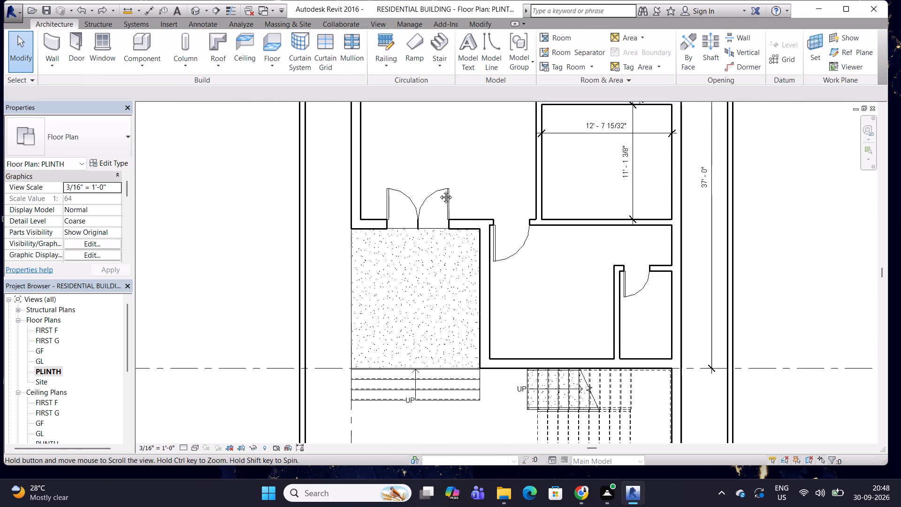
middle_drag(439, 190, 412, 303)
scroll(410, 225, down, 2)
middle_drag(413, 219, 389, 230)
scroll(392, 225, down, 1)
scroll(596, 185, down, 1)
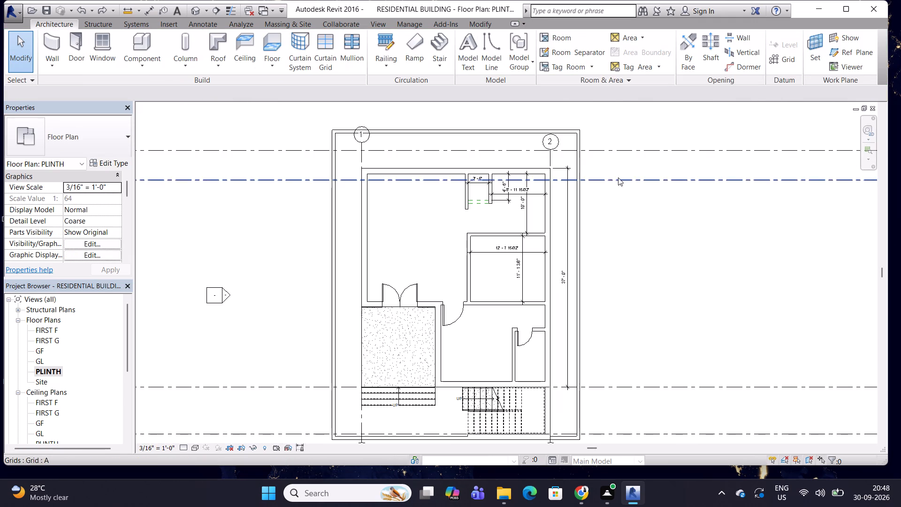
drag(645, 168, 630, 200)
key(Delete)
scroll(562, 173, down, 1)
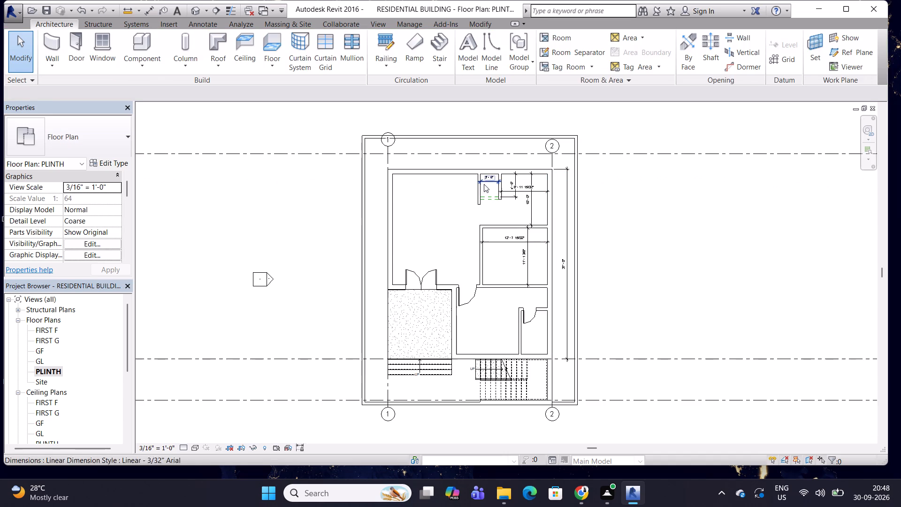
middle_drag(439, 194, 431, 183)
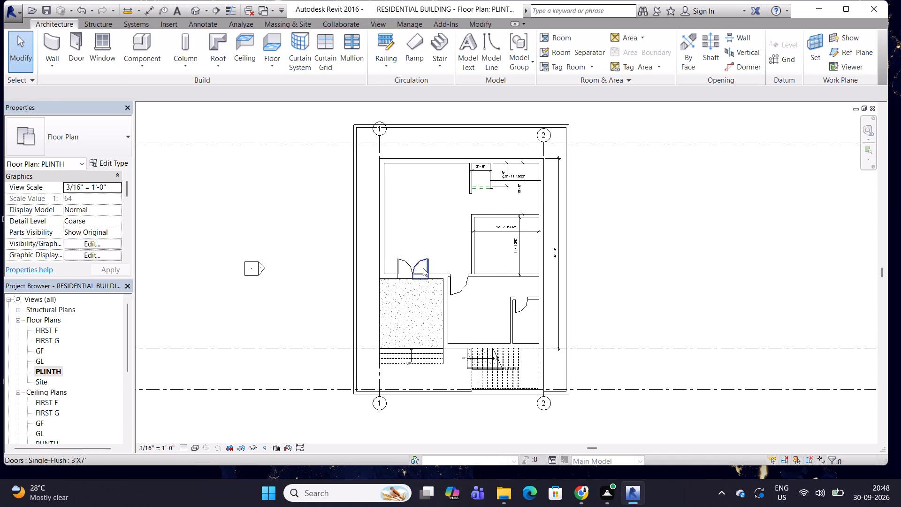
Place a 3'6"X7' single-flush door at the upper end of the middle room's wall facing the large room, opening into the middle room.
scroll(423, 269, up, 9)
scroll(477, 214, down, 5)
scroll(518, 199, down, 2)
middle_drag(526, 197, 490, 239)
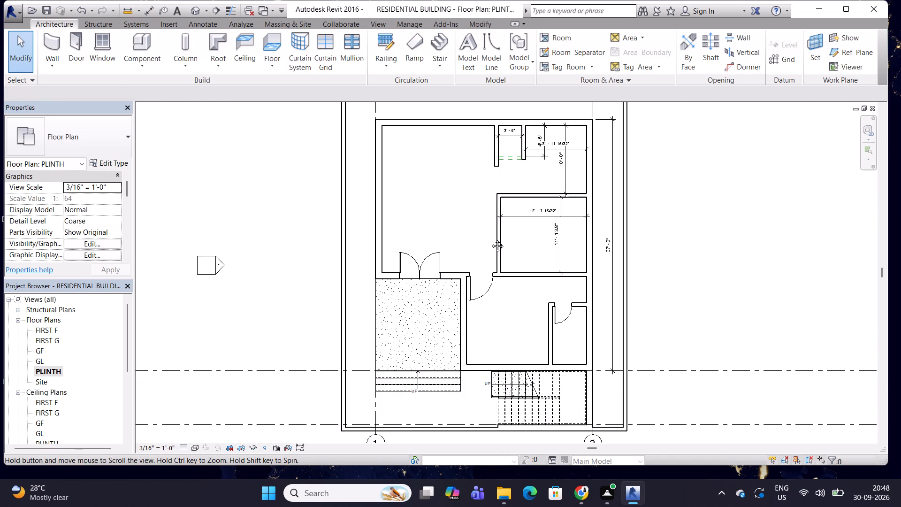
middle_drag(490, 239, 483, 272)
click(75, 40)
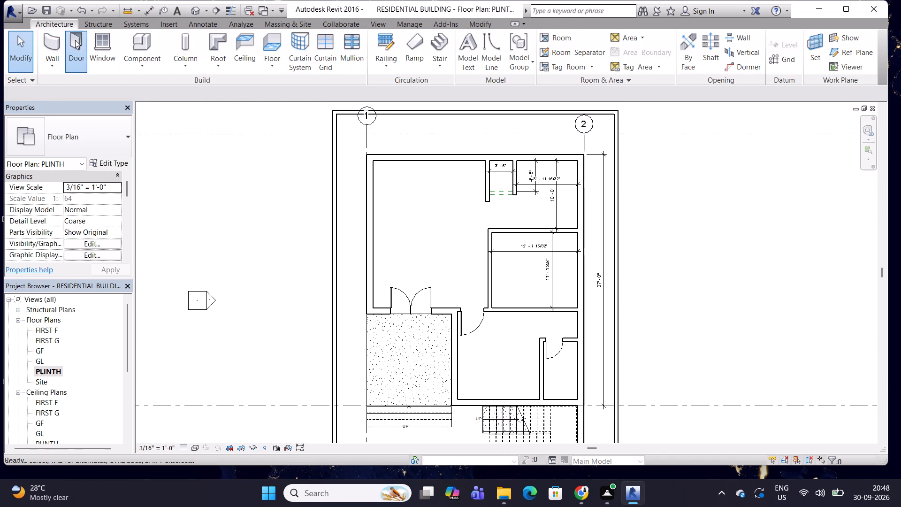
click(123, 138)
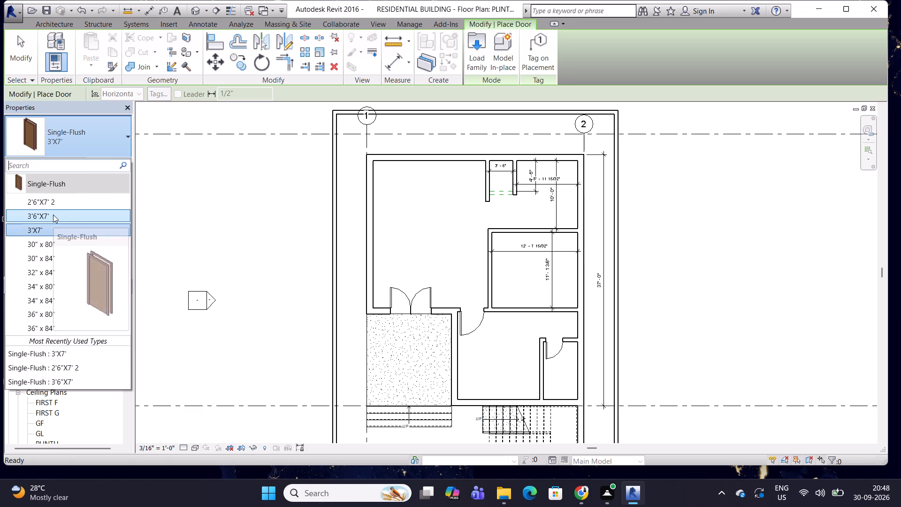
click(53, 214)
scroll(503, 256, up, 4)
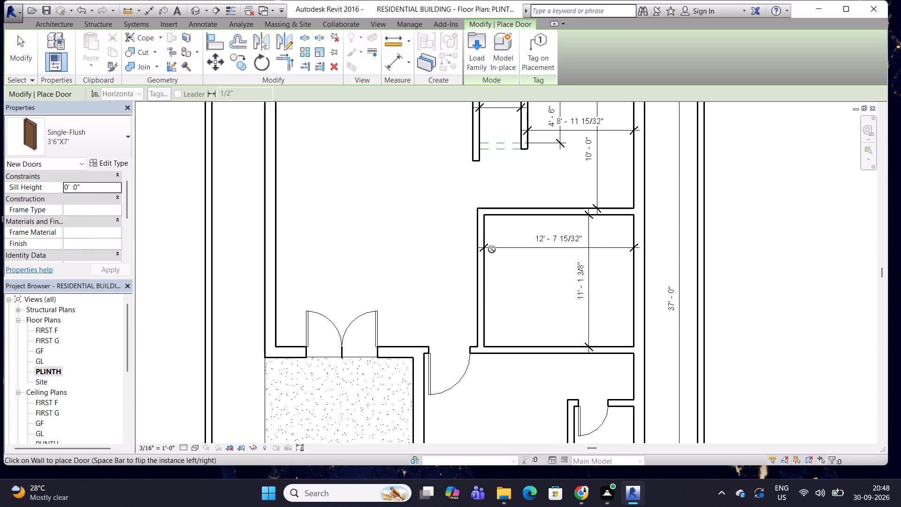
scroll(491, 239, up, 4)
key(space)
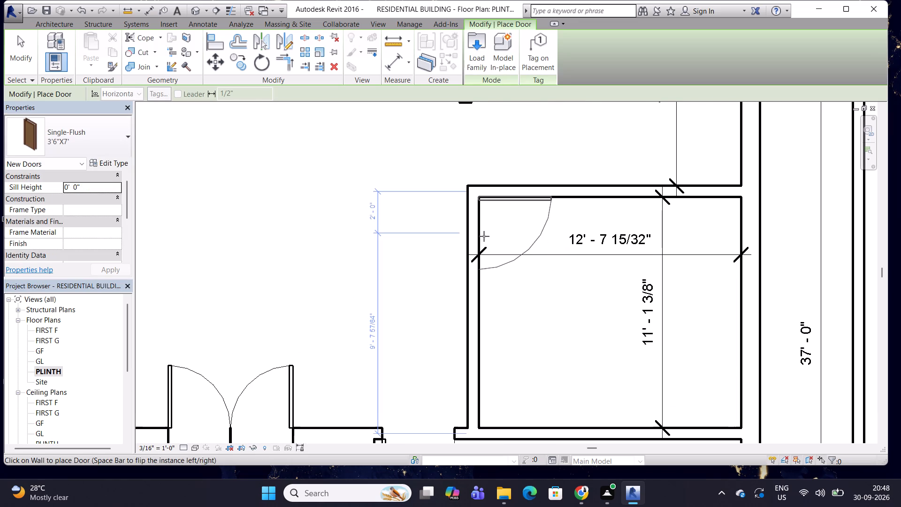
click(484, 237)
scroll(482, 196, up, 14)
scroll(472, 223, down, 9)
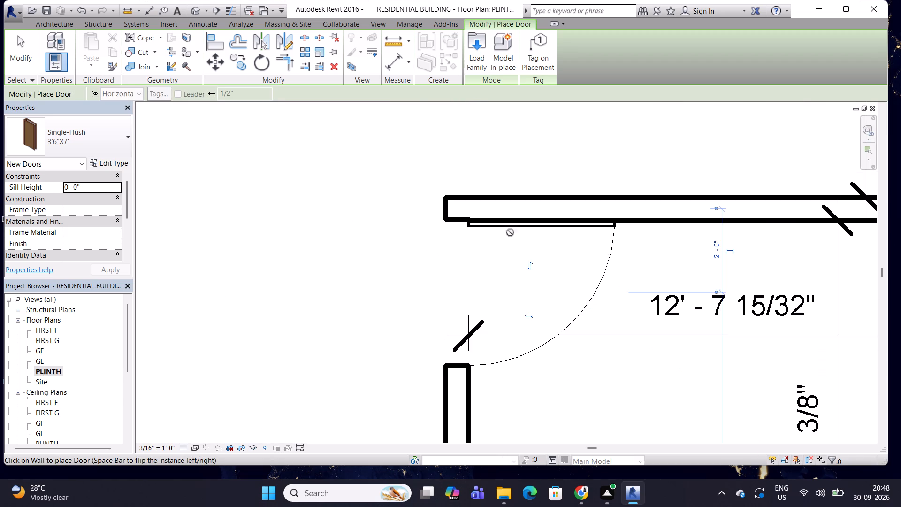
key(Escape)
key(Escape)
key(Escape)
key(Escape)
key(Escape)
key(Escape)
key(Escape)
key(Escape)
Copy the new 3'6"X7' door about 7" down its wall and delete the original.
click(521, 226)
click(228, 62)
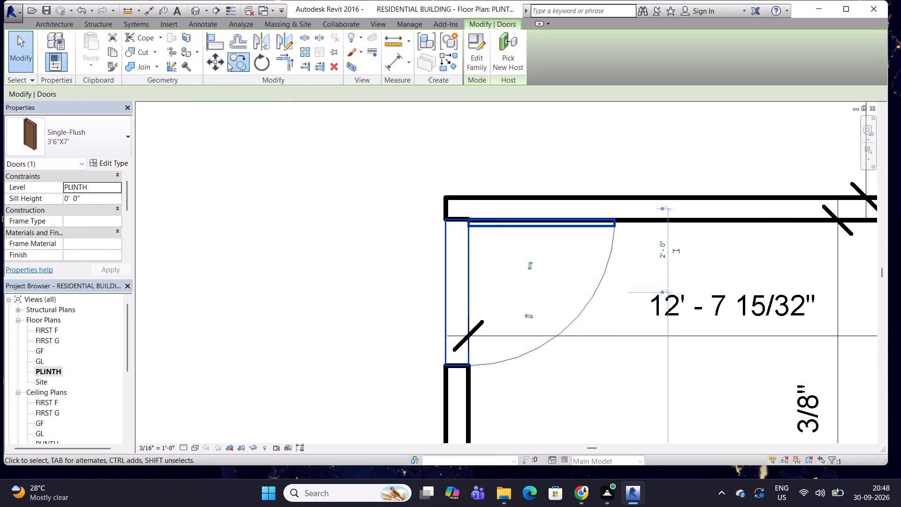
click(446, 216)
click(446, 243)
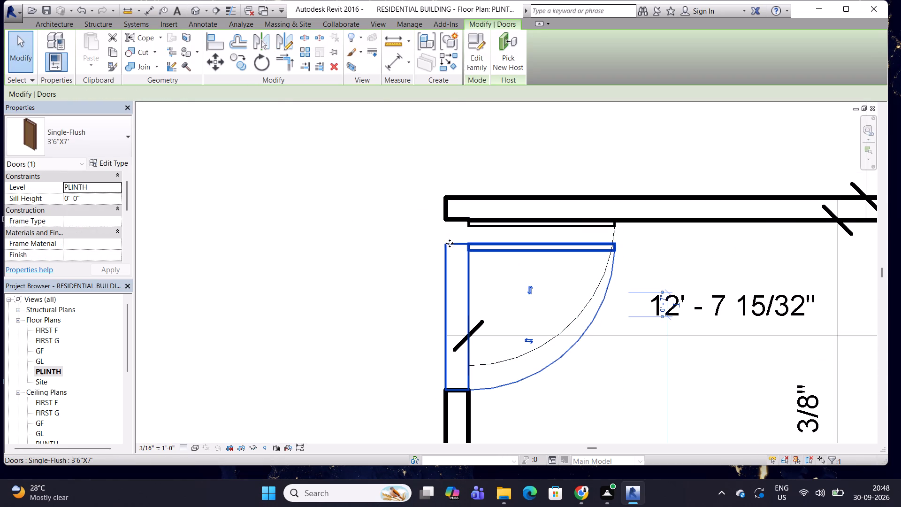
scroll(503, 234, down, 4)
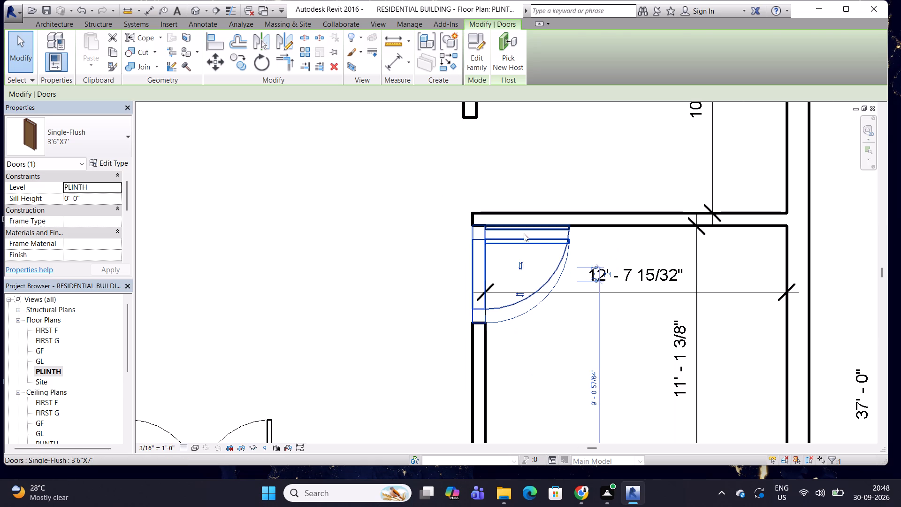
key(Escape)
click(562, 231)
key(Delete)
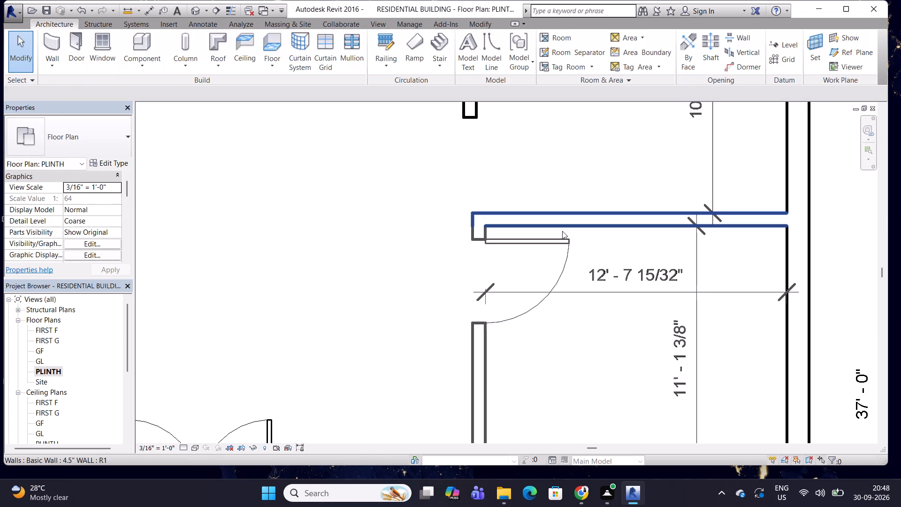
Move the remaining 3'6"X7' door up its wall until its hinge-side jamb meets the middle room's inner corner.
click(497, 241)
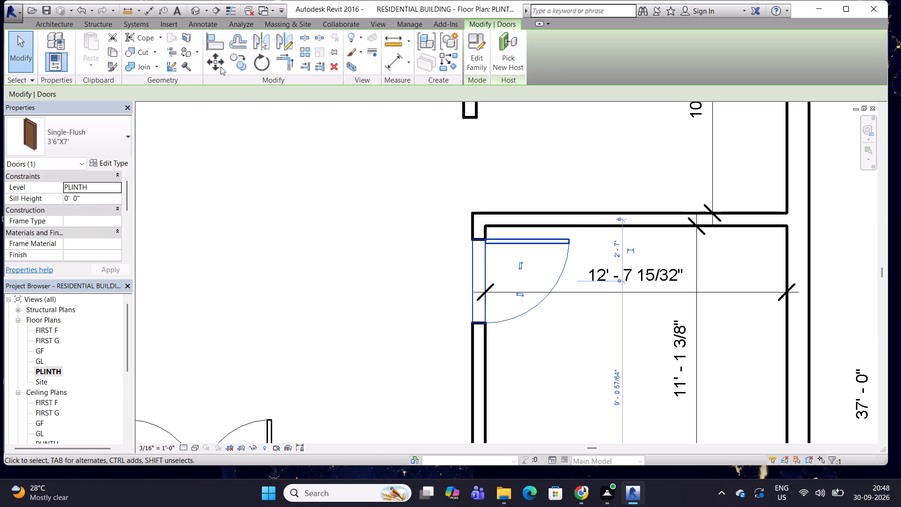
click(216, 65)
click(486, 238)
click(484, 227)
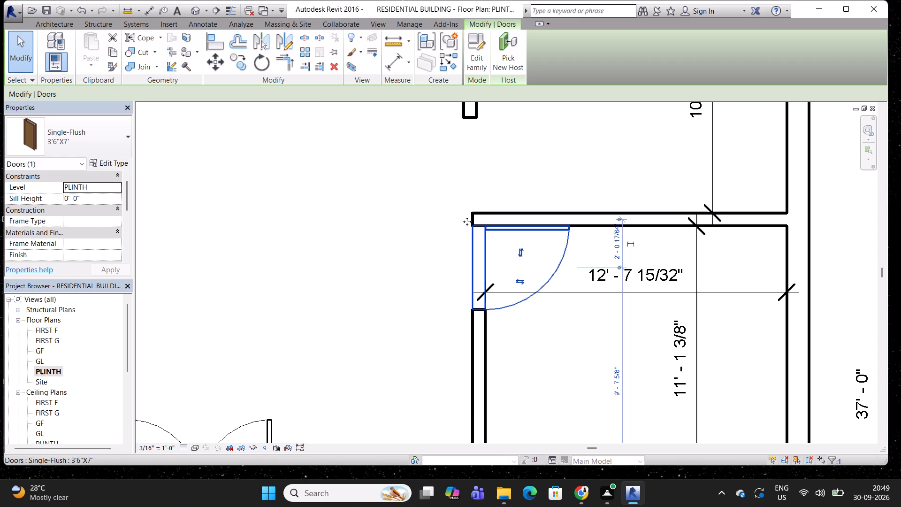
Move the 3'6"X7' door 4.5" down the wall, away from the middle room's upper corner.
click(221, 60)
click(477, 227)
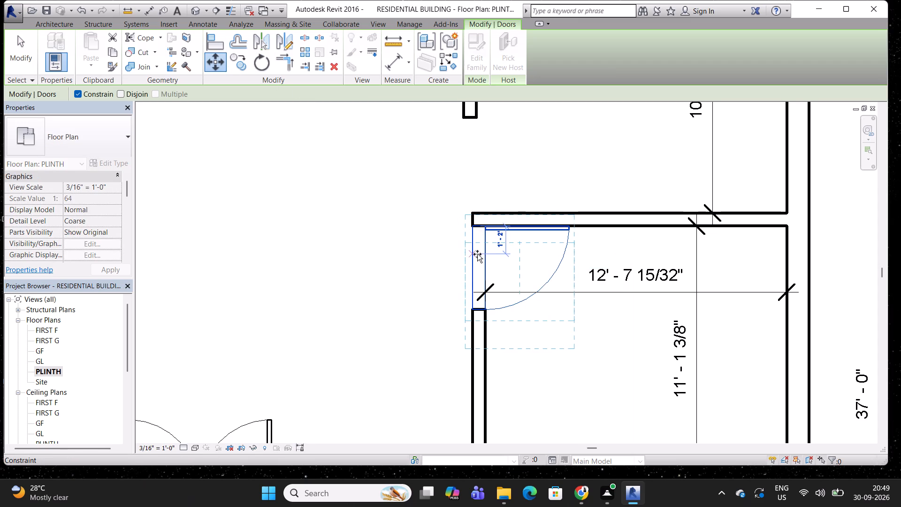
text(4.5")
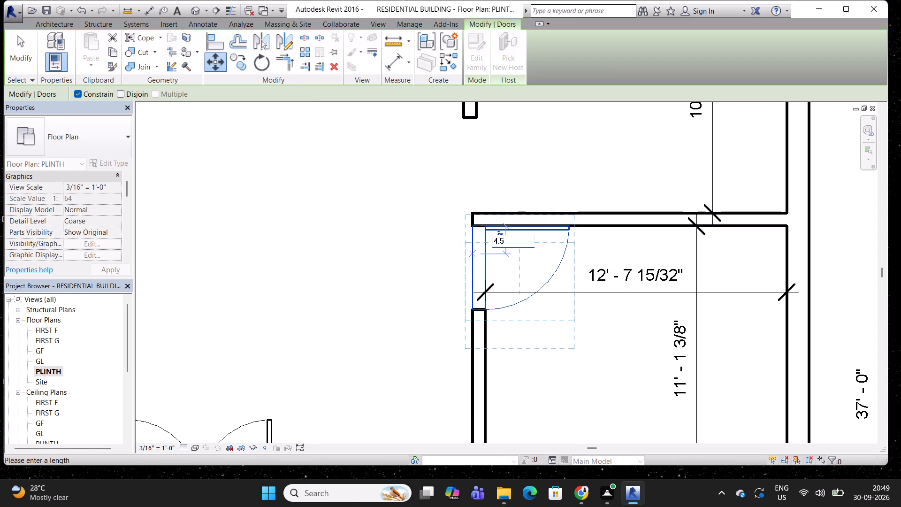
key(Return)
scroll(539, 220, down, 3)
middle_drag(555, 188, 497, 152)
key(Escape)
key(Escape)
key(Escape)
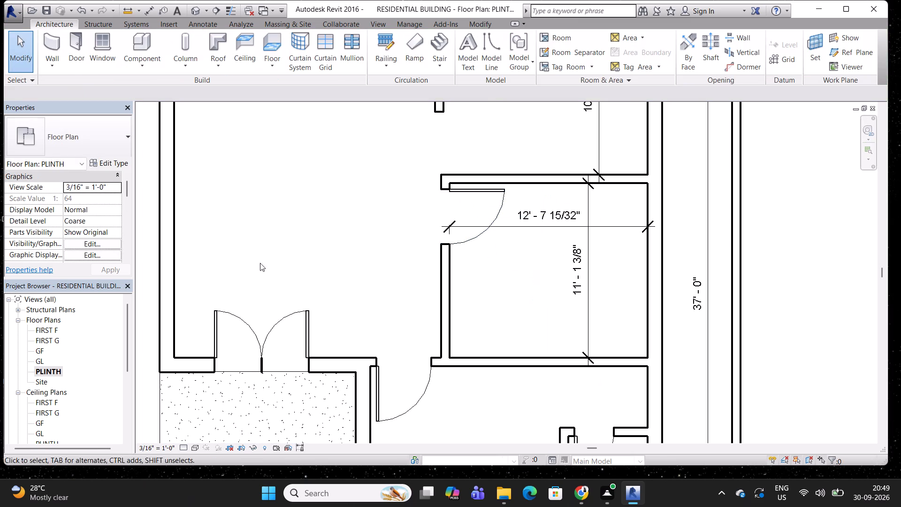
Examine the whole PLINTH plan, including its doors, rooms, grids and outer boundary.
scroll(419, 231, down, 3)
middle_drag(484, 210, 443, 203)
scroll(444, 233, down, 1)
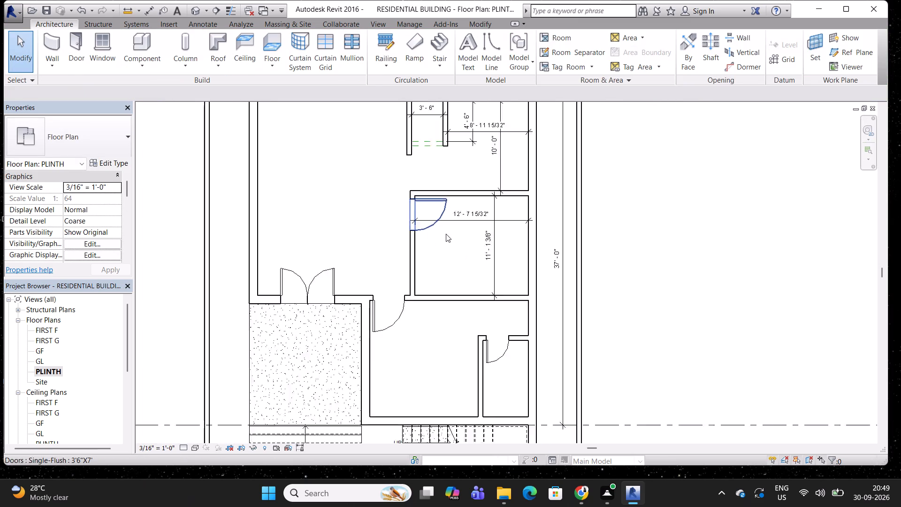
middle_drag(446, 234, 542, 376)
scroll(596, 217, down, 1)
middle_drag(596, 215, 531, 207)
middle_drag(518, 205, 502, 197)
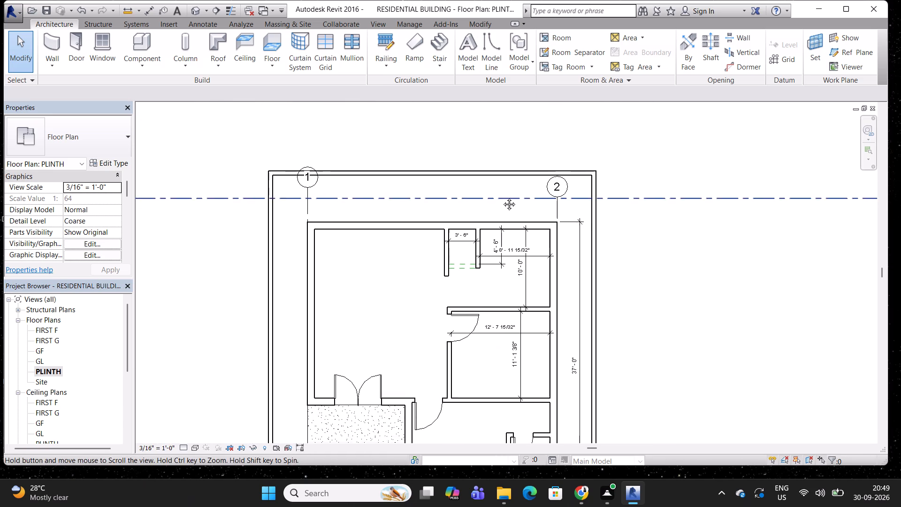
middle_drag(502, 197, 500, 194)
scroll(460, 200, down, 2)
middle_drag(507, 190, 507, 143)
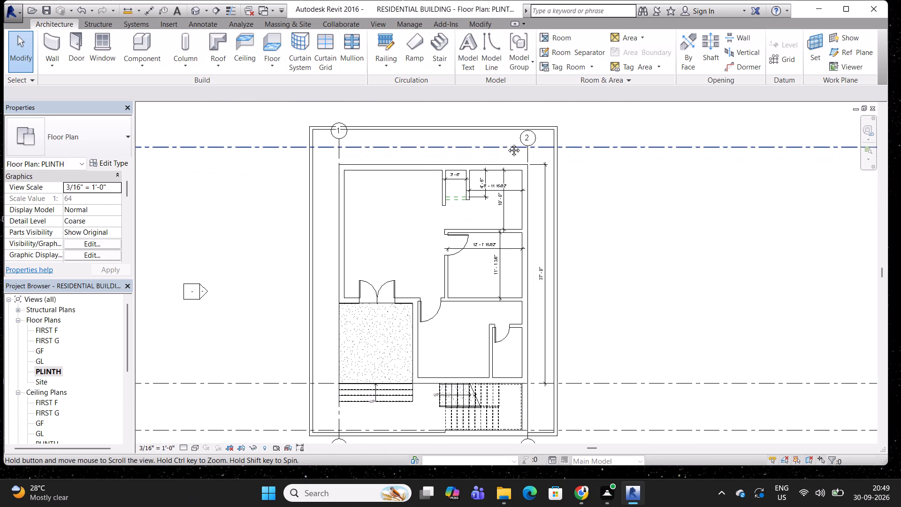
middle_drag(507, 143, 519, 154)
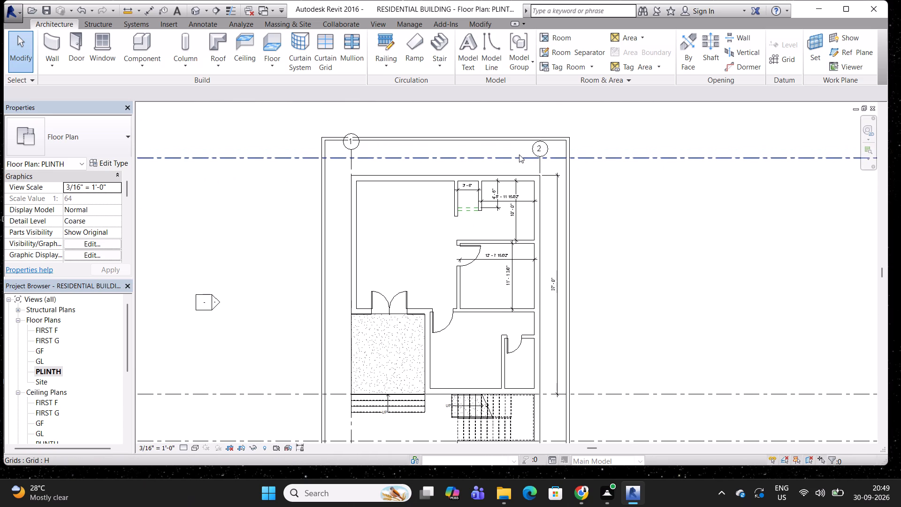
scroll(500, 218, down, 2)
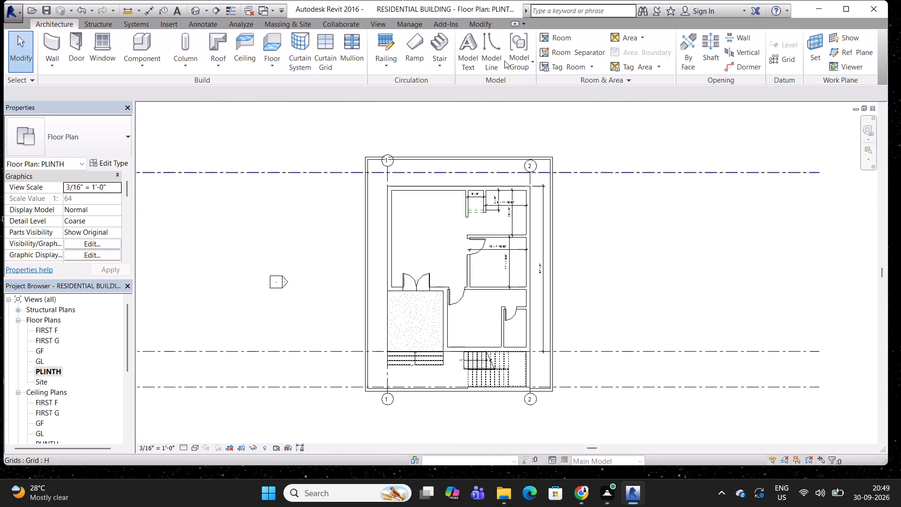
scroll(472, 250, down, 1)
middle_drag(478, 277, 365, 239)
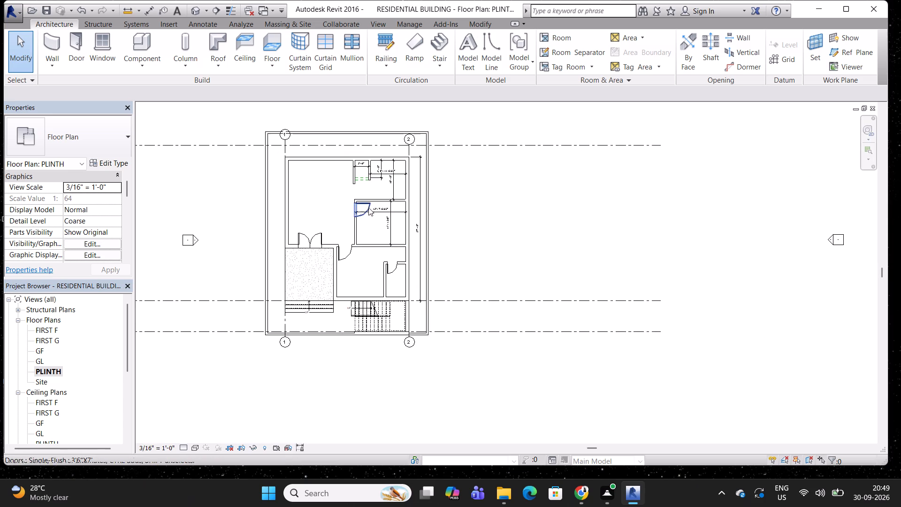
middle_drag(379, 208, 399, 213)
scroll(378, 223, up, 4)
middle_drag(352, 191, 357, 238)
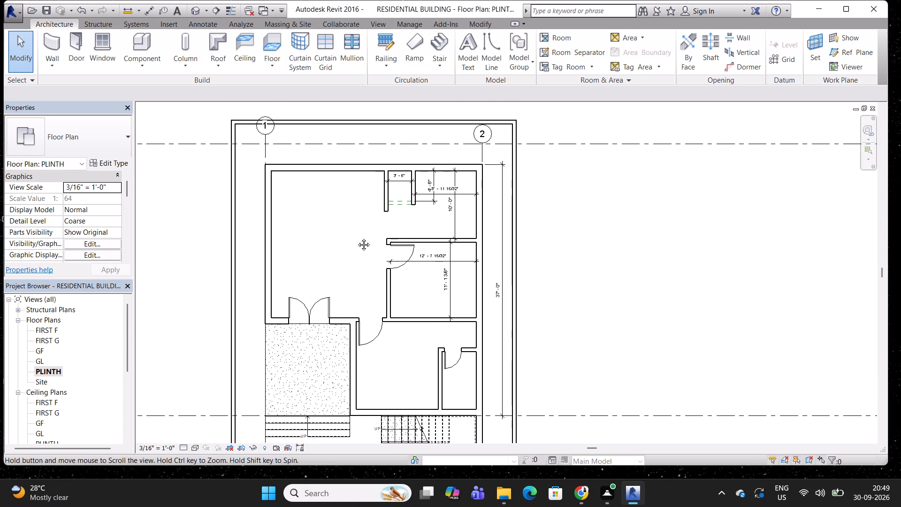
middle_drag(357, 238, 376, 275)
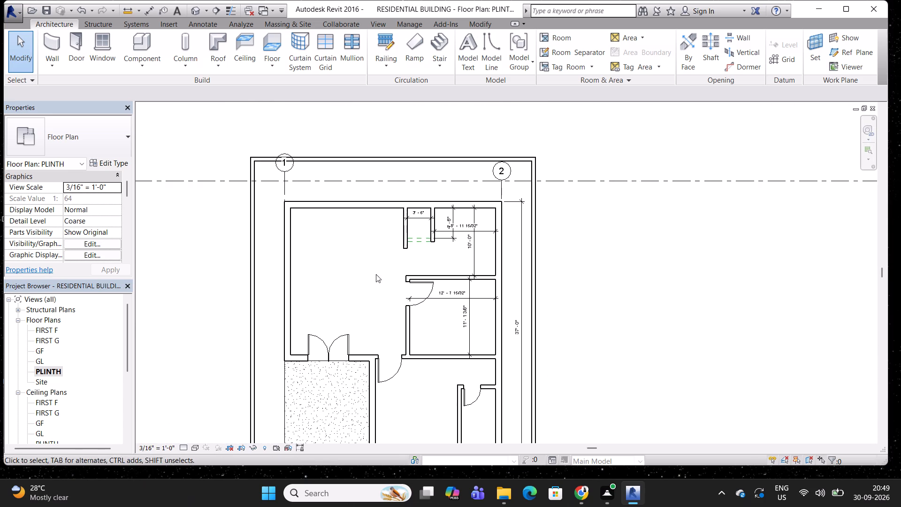
middle_drag(343, 223, 353, 186)
scroll(353, 186, down, 2)
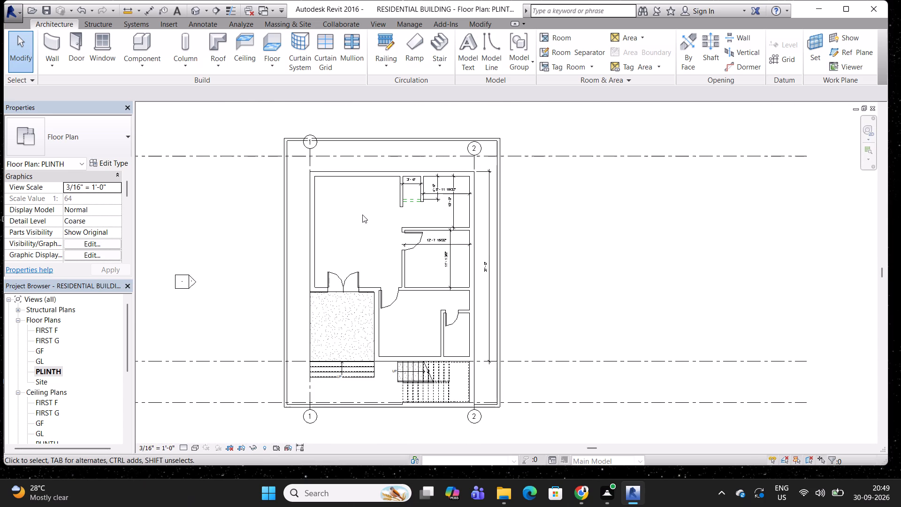
middle_drag(365, 223, 354, 221)
Save the project.
key(ctrl+s)
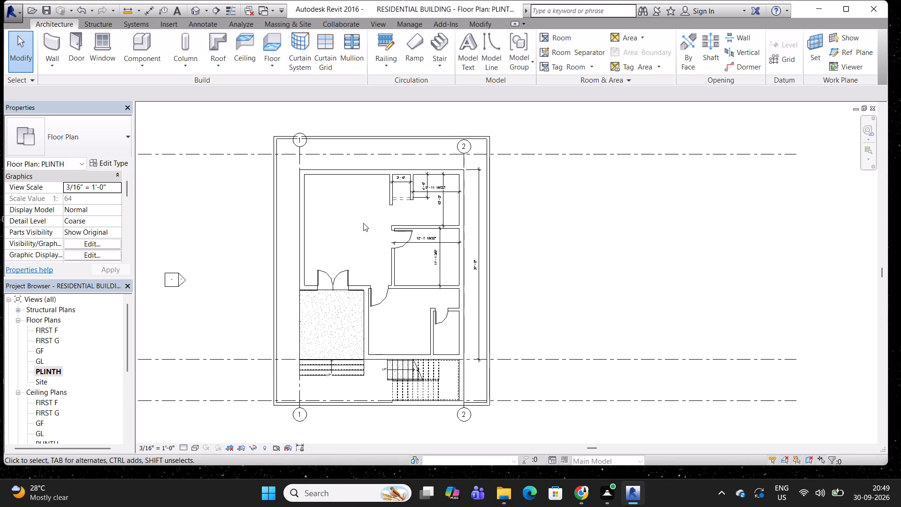
Mirror a copy of the porch double door onto the large room's opposite wall, about a horizontal axis through the side wall's midpoint.
middle_drag(327, 218, 353, 245)
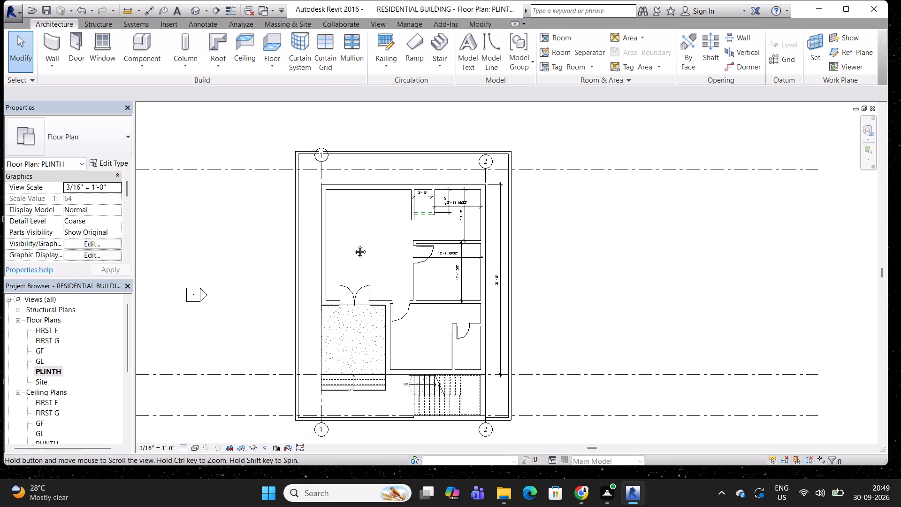
middle_drag(353, 245, 353, 245)
scroll(358, 285, up, 3)
drag(366, 285, 348, 316)
click(279, 39)
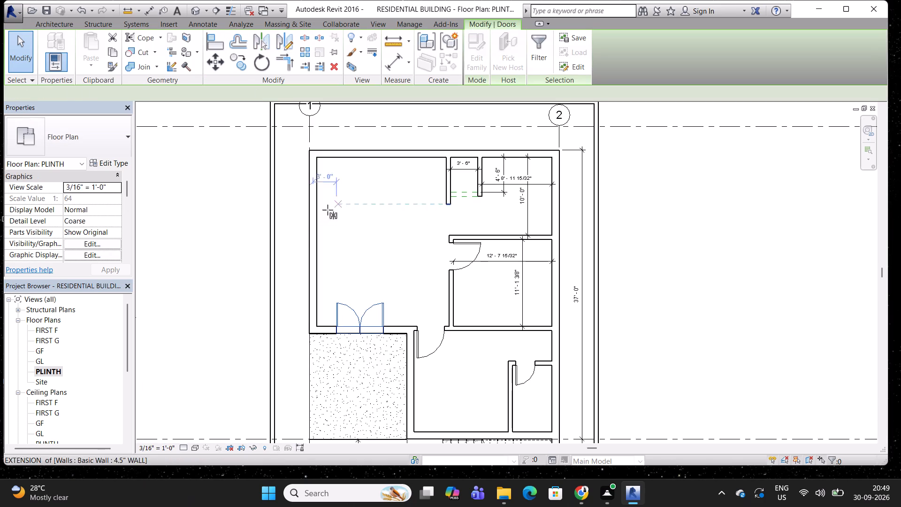
click(315, 239)
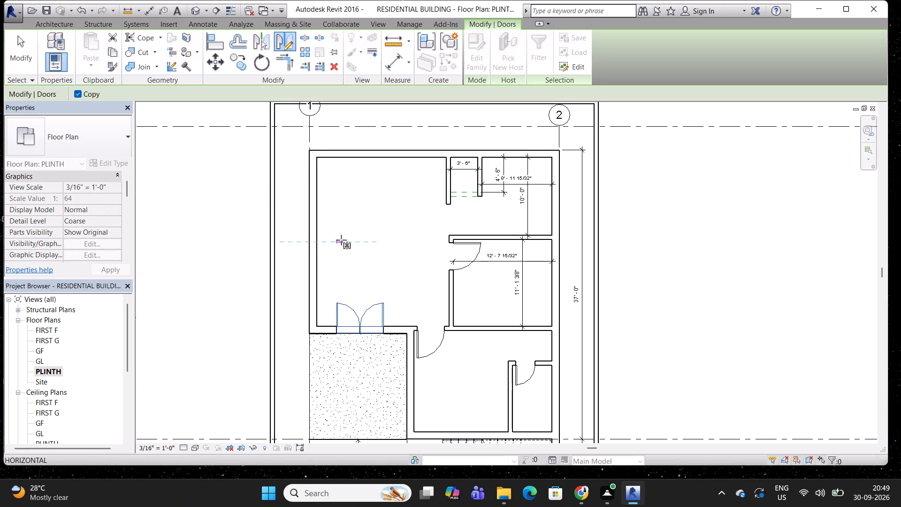
click(375, 244)
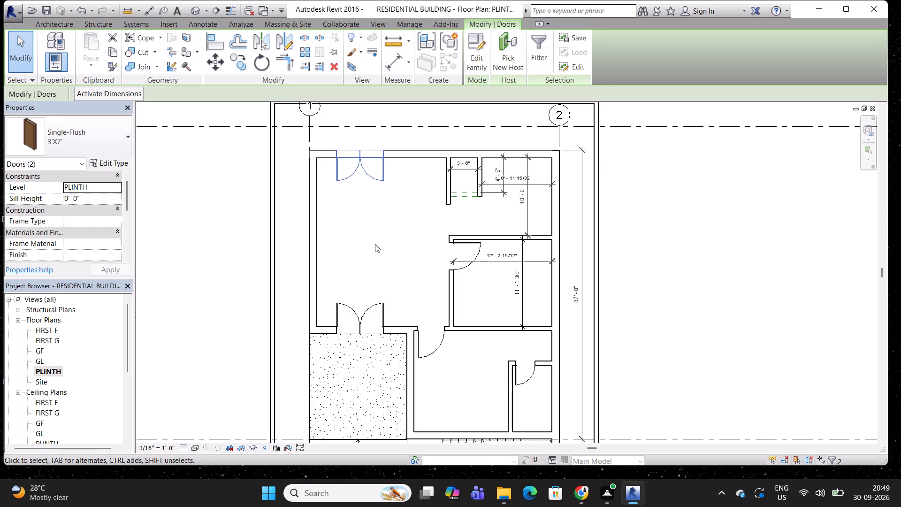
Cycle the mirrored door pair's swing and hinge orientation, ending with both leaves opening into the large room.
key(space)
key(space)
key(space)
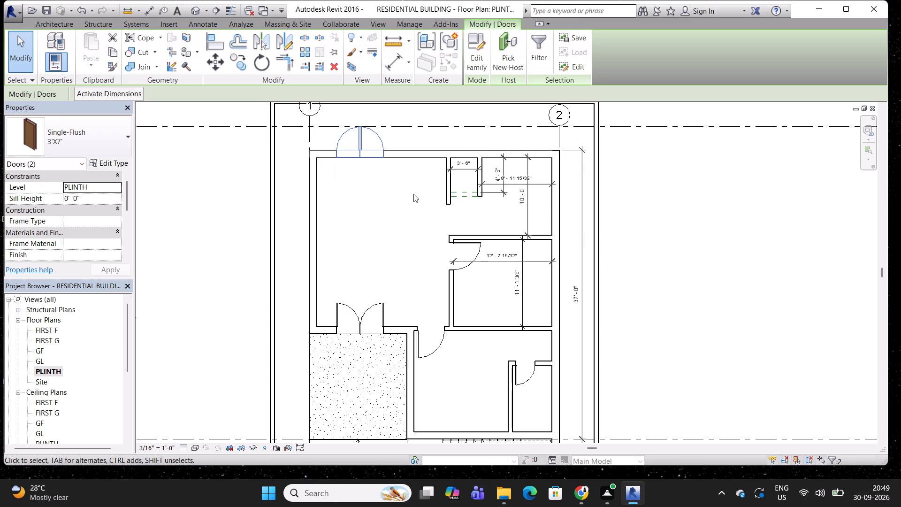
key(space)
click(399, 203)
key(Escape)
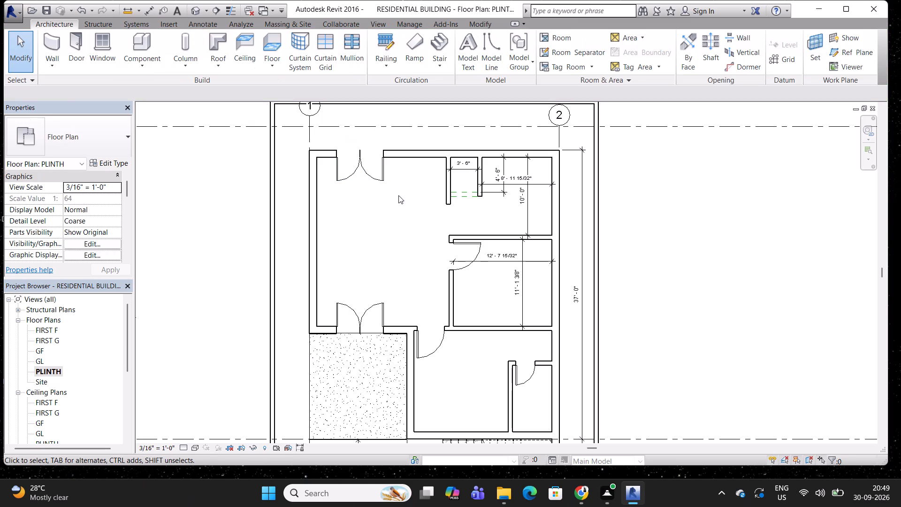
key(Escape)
Move all four 3'X7' leaves of the large room's two double doors along their walls to the inner corner beside grid 1.
middle_drag(397, 194, 408, 217)
middle_drag(393, 222, 364, 203)
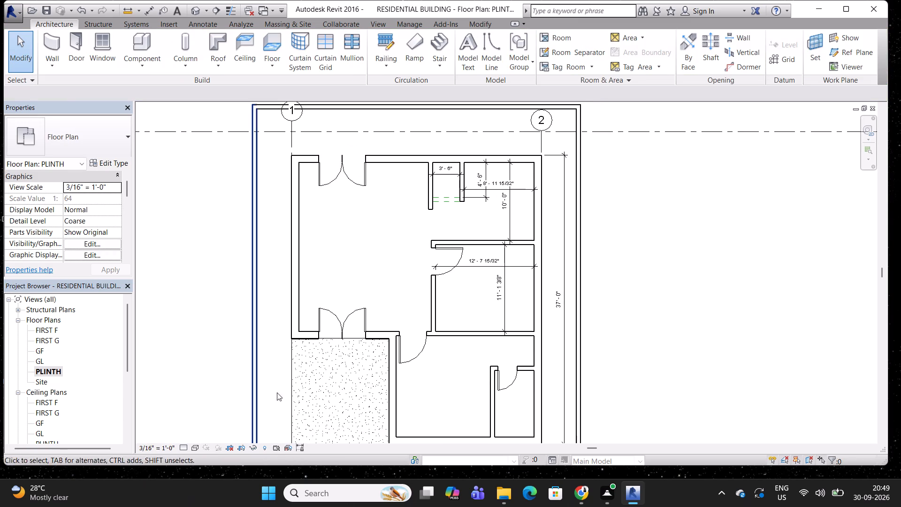
middle_drag(337, 299, 416, 245)
middle_drag(416, 245, 410, 310)
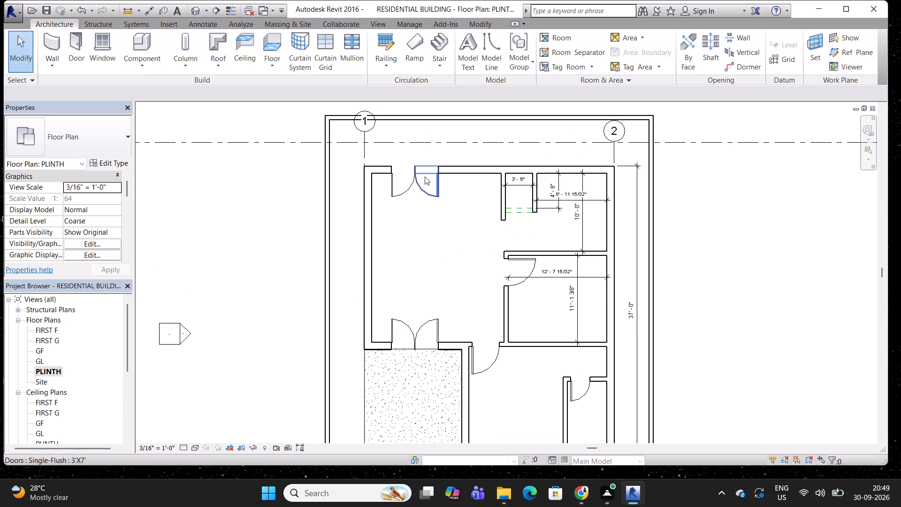
click(423, 184)
ctrl+click(408, 192)
ctrl+click(408, 329)
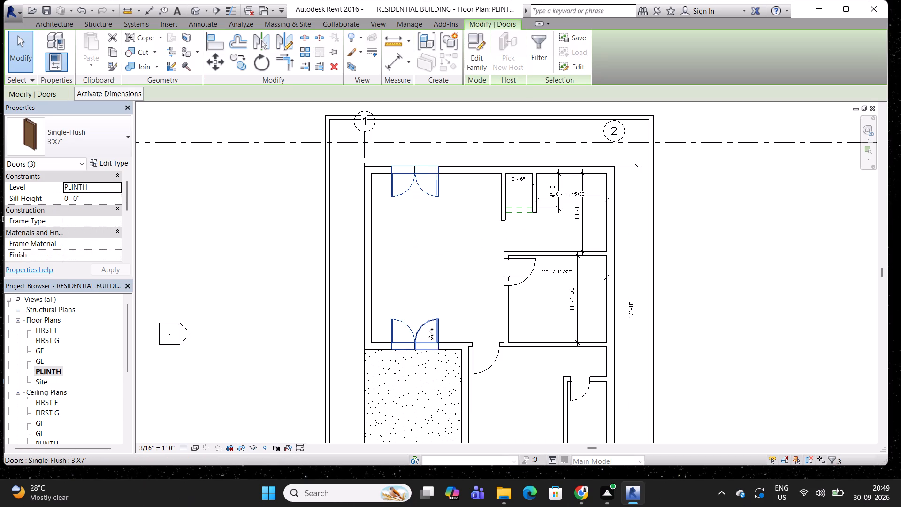
ctrl+click(428, 330)
click(219, 63)
scroll(337, 334, up, 1)
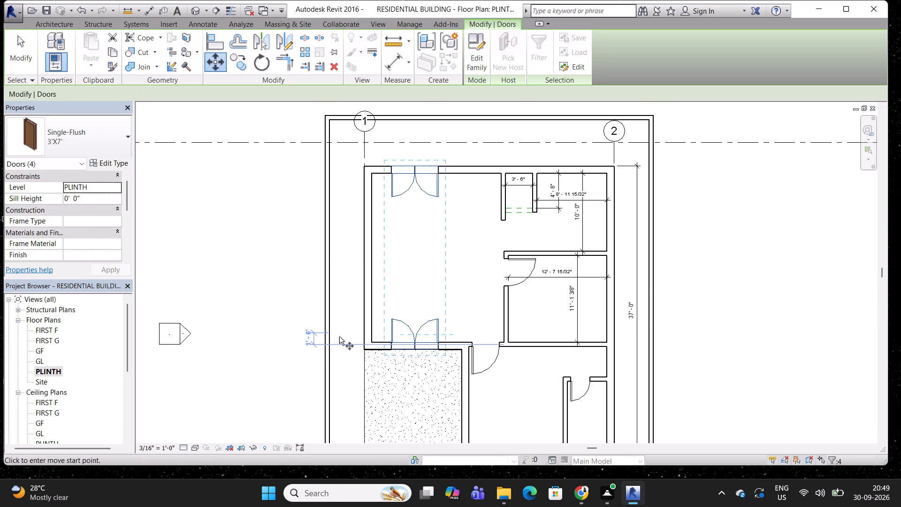
scroll(339, 337, up, 3)
scroll(431, 356, up, 3)
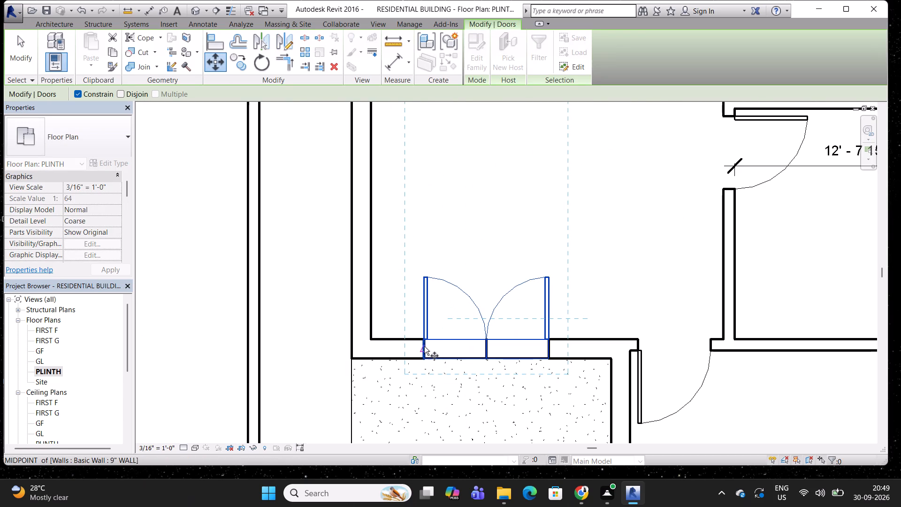
click(424, 338)
click(373, 340)
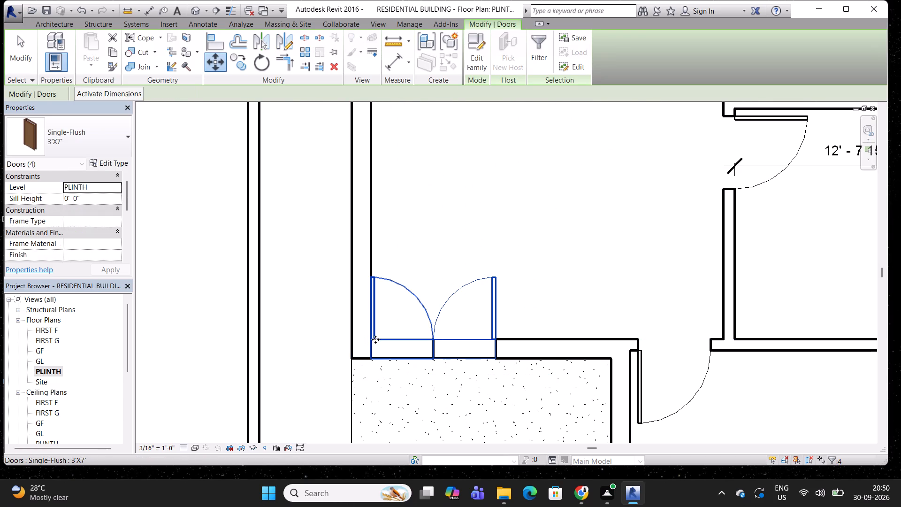
Move the same four door leaves 9" along their walls, away from the inner corner beside grid 1.
click(214, 61)
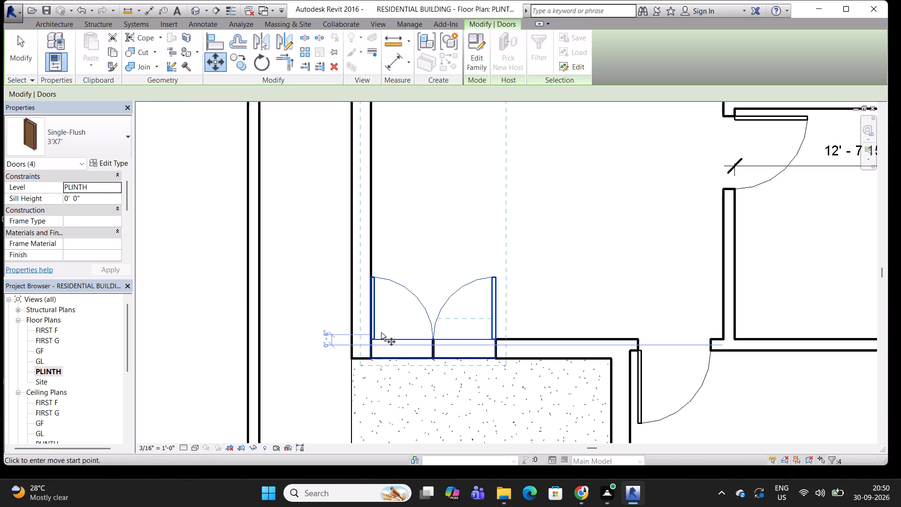
click(370, 338)
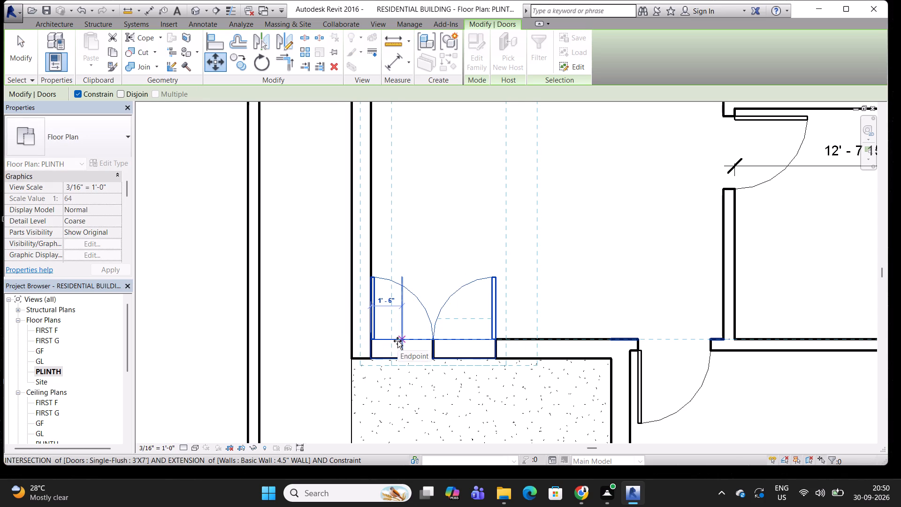
key(4)
key(BackSpace)
key(BackSpace)
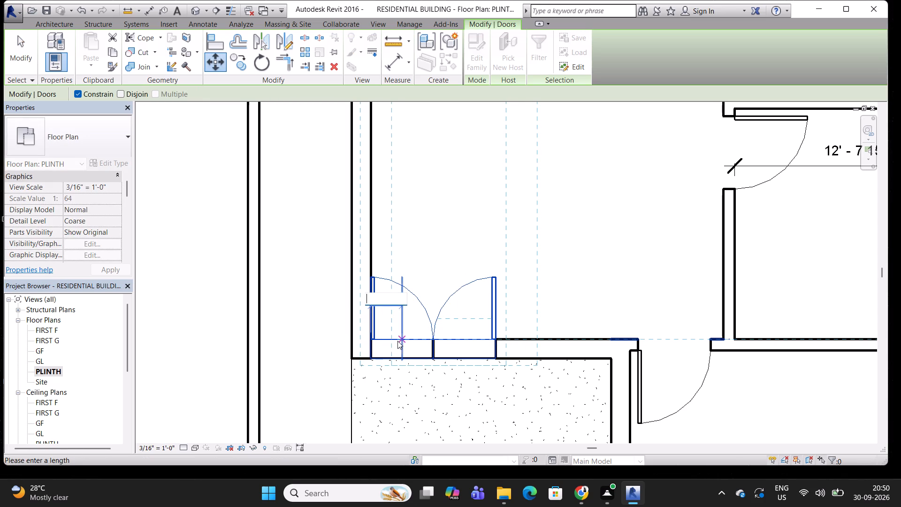
key(9)
key(shift+quotedbl)
key(Return)
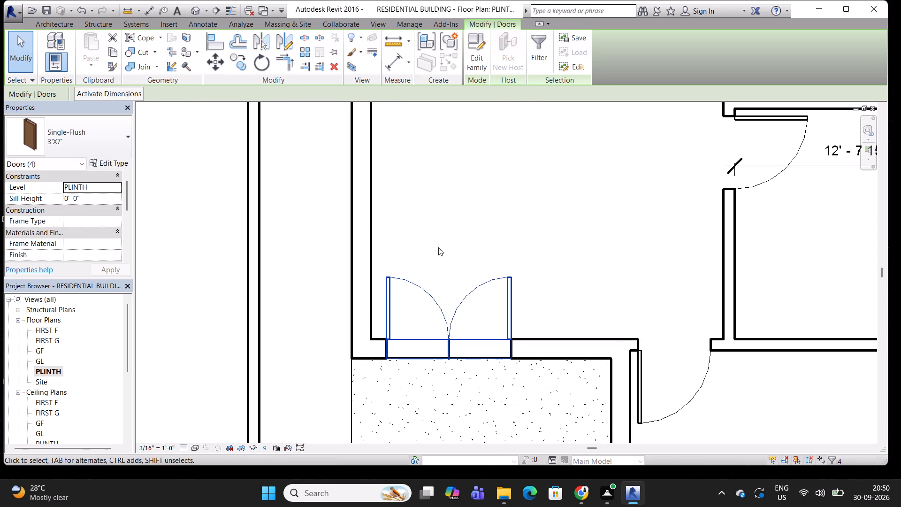
scroll(442, 237, down, 8)
middle_drag(465, 196, 449, 315)
key(Escape)
key(Escape)
key(Escape)
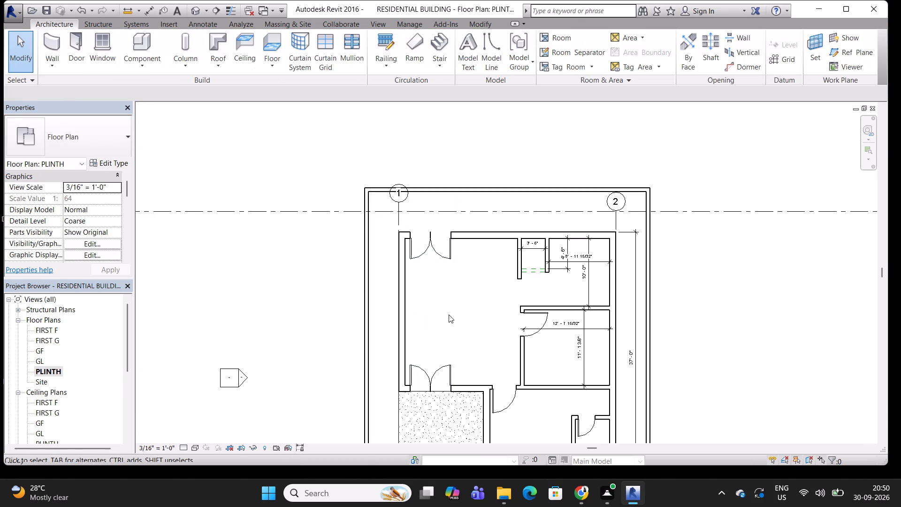
Examine the large room's two double doors and the surrounding rooms in the PLINTH plan.
middle_drag(447, 308, 425, 255)
middle_drag(424, 211, 410, 248)
middle_drag(414, 237, 390, 229)
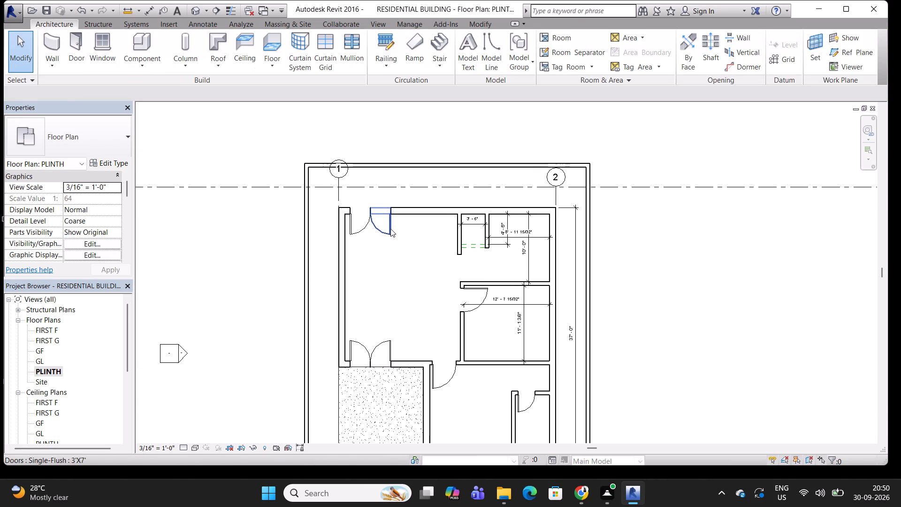
middle_drag(390, 229, 386, 212)
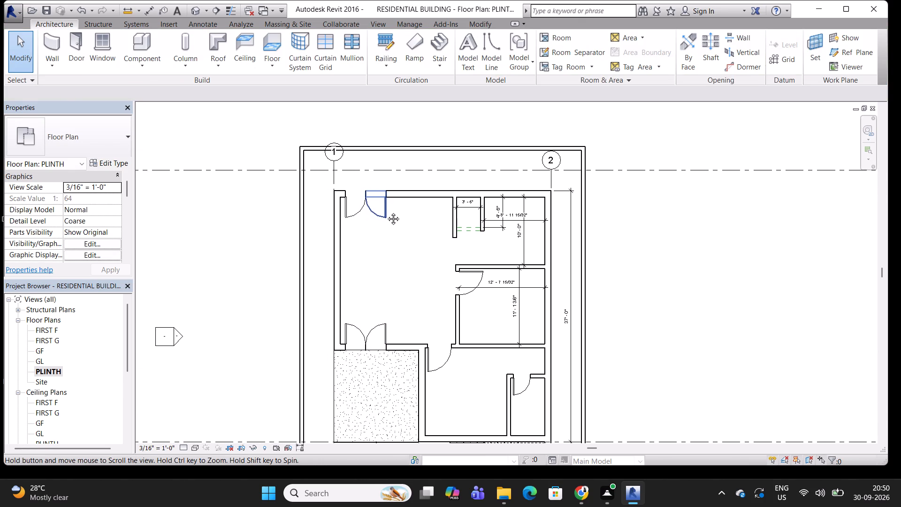
middle_drag(386, 212, 367, 202)
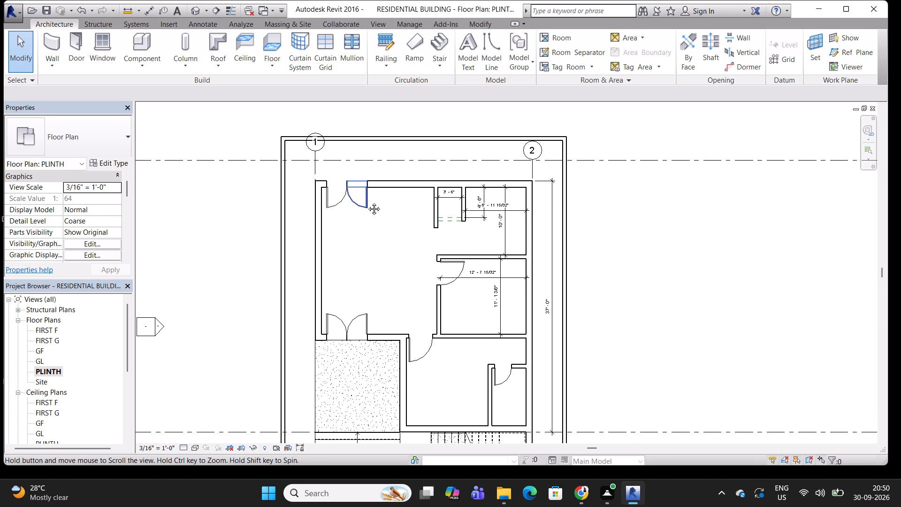
middle_drag(367, 202, 370, 202)
click(381, 216)
scroll(389, 192, up, 3)
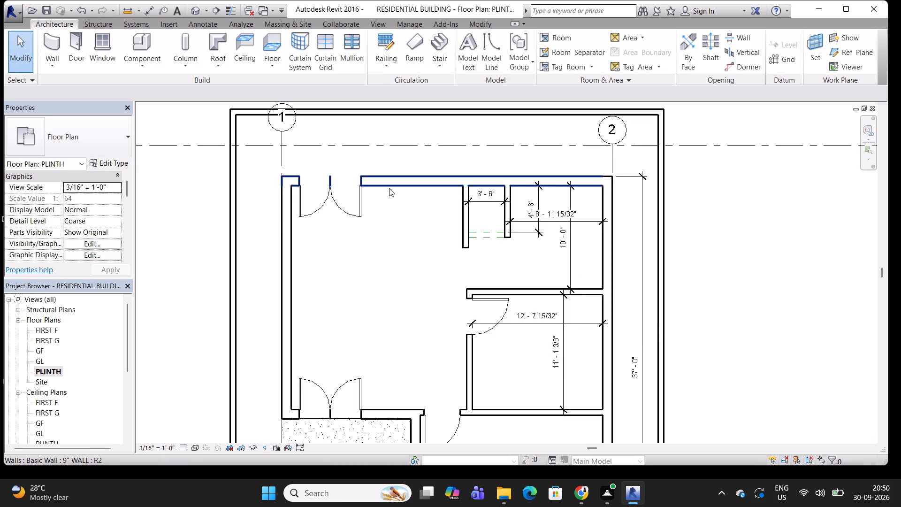
scroll(389, 188, up, 2)
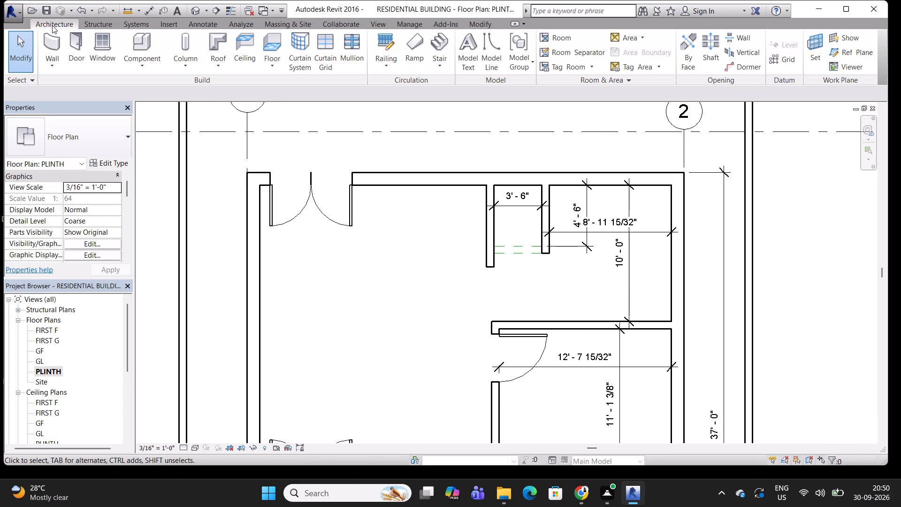
middle_drag(293, 144, 381, 108)
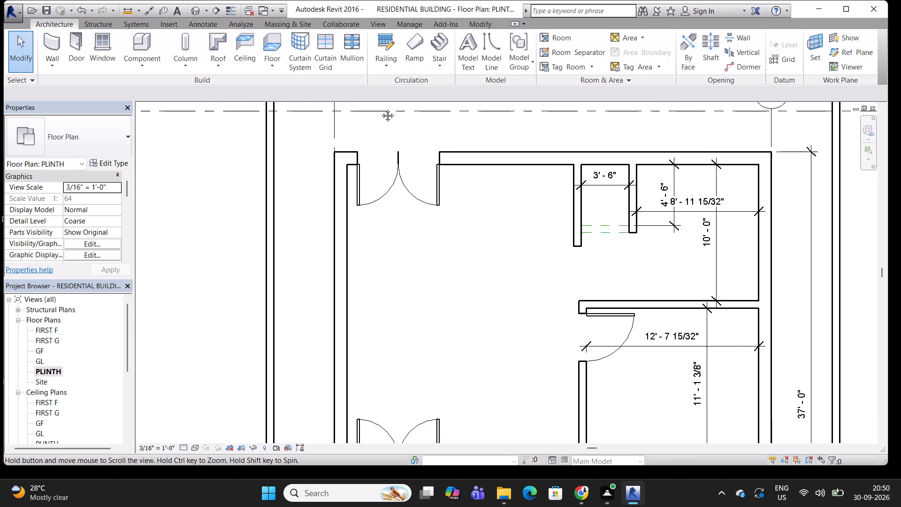
middle_drag(381, 108, 379, 99)
scroll(378, 157, down, 2)
middle_drag(398, 162, 396, 196)
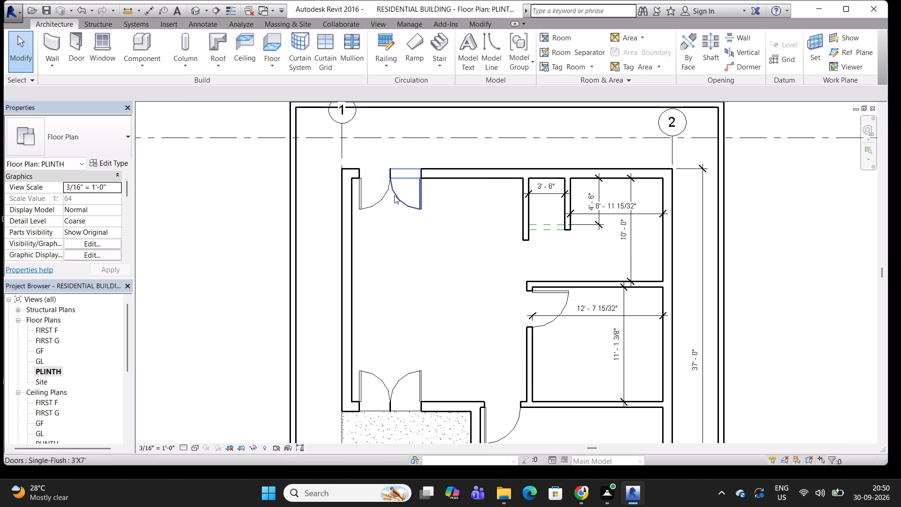
Duplicate the Single-Flush 3'6"X7' door type as a new type named 4'X7'.
click(69, 38)
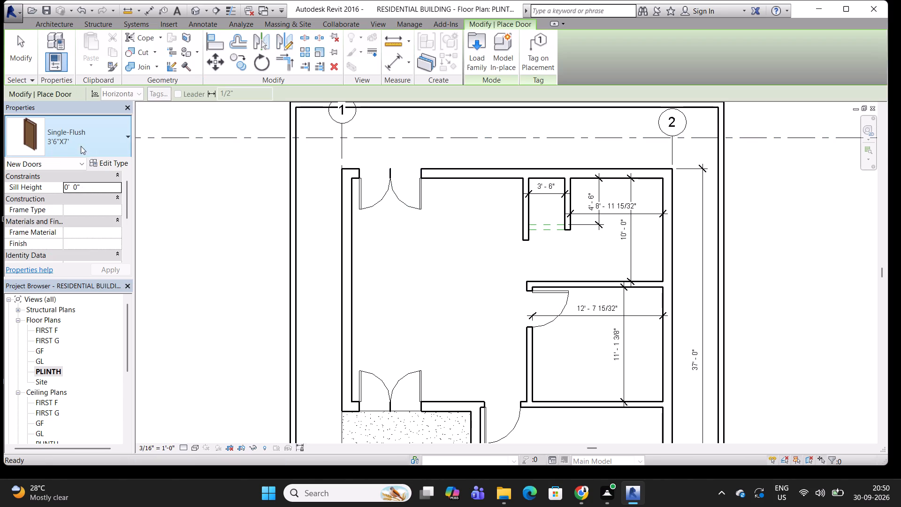
click(109, 163)
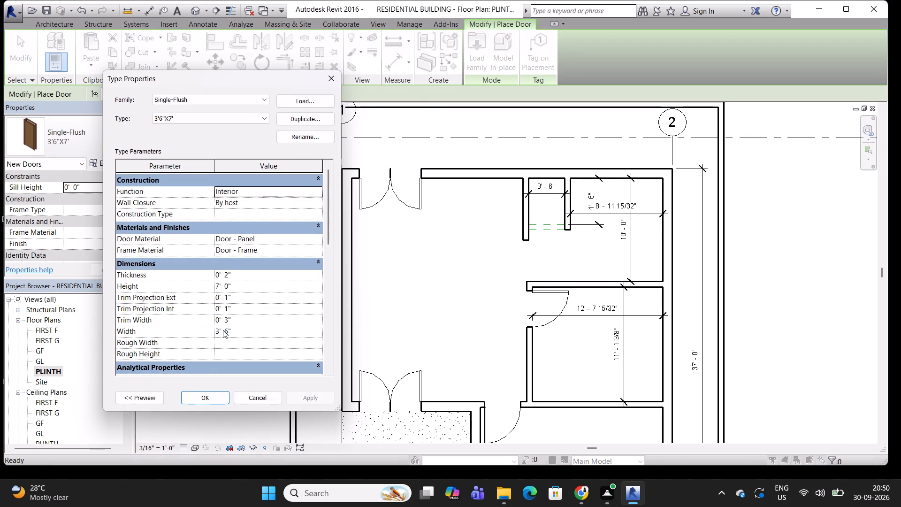
click(219, 330)
click(308, 120)
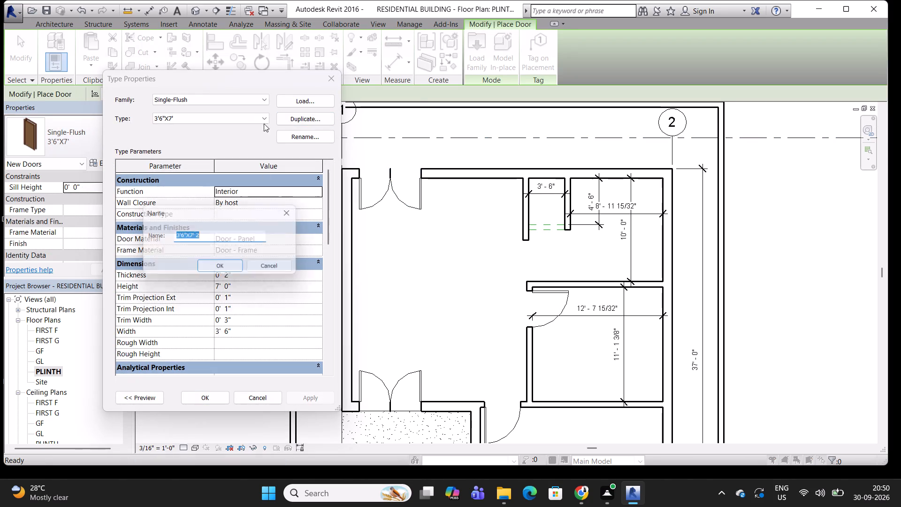
click(184, 237)
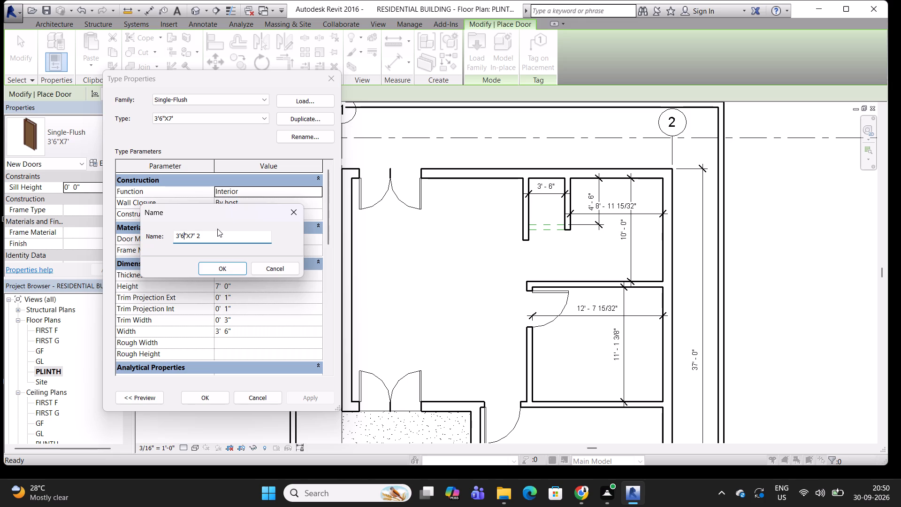
key(Right)
key(BackSpace)
key(BackSpace)
key(BackSpace)
key(BackSpace)
key(BackSpace)
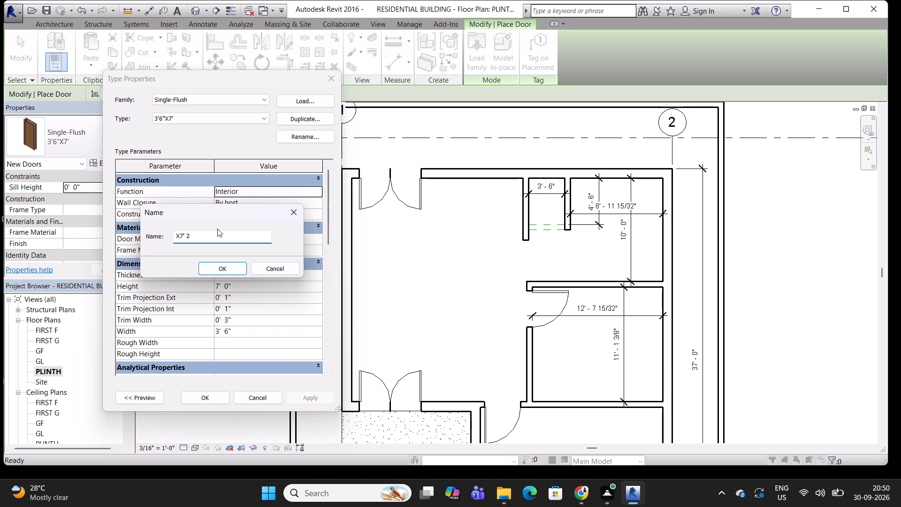
key(4)
click(211, 236)
key(BackSpace)
key(BackSpace)
click(180, 235)
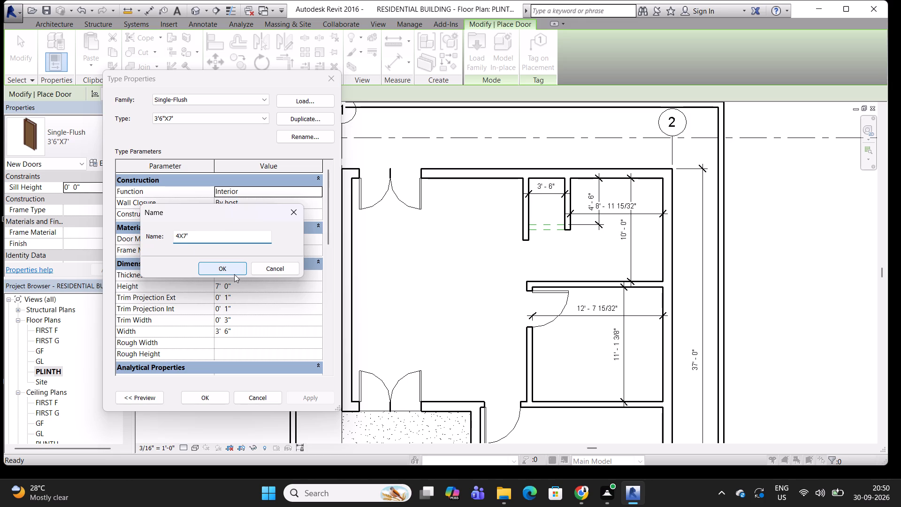
key(apostrophe)
click(233, 267)
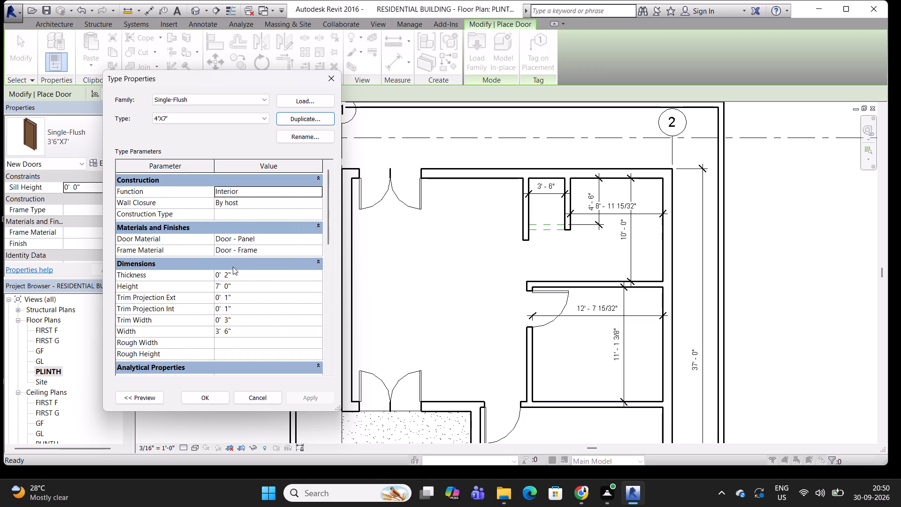
Set the new 4'X7' door type's width to 4'.
click(221, 335)
drag(231, 332, 219, 332)
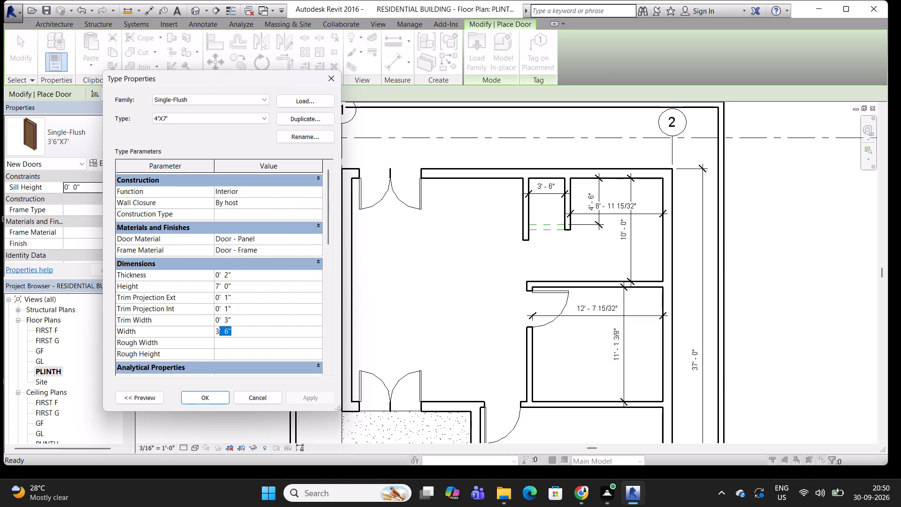
drag(219, 332, 214, 332)
key(4)
key(apostrophe)
key(Return)
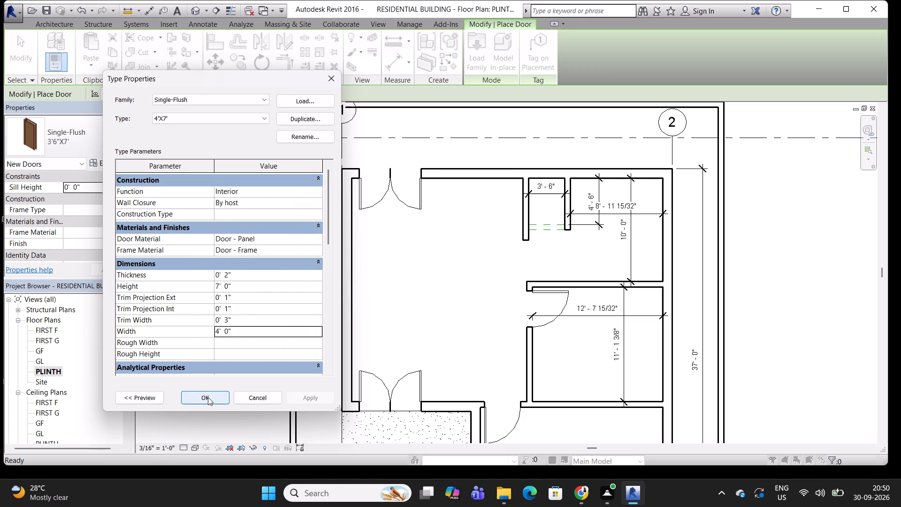
click(208, 397)
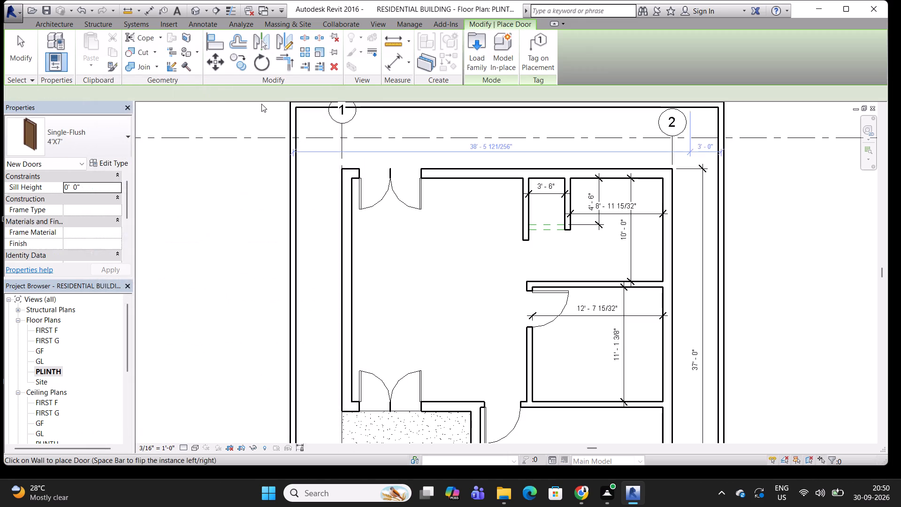
Place a 4'X7' door opening into the large room in the wall opposite the porch, beside the double door.
scroll(425, 187, up, 4)
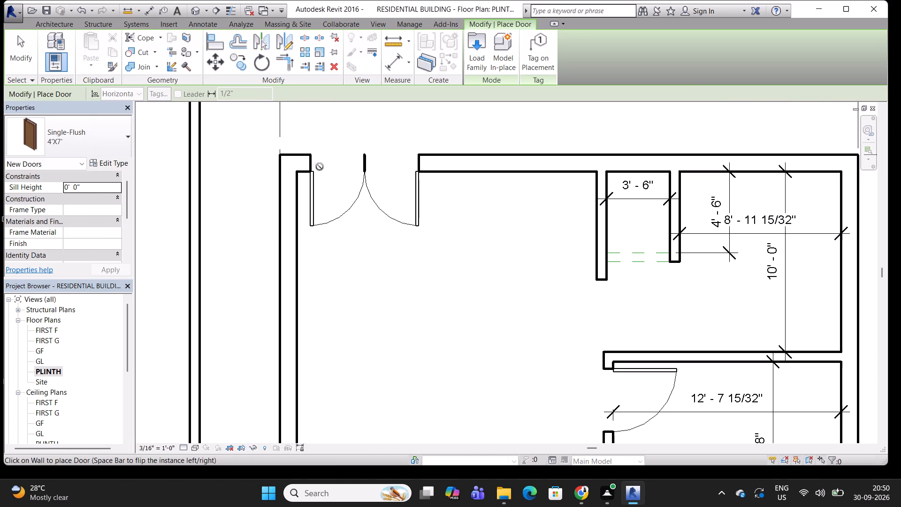
click(461, 169)
key(Escape)
key(Escape)
Delete both 3'X7' leaves of the double door in the large room's wall opposite the porch.
click(383, 211)
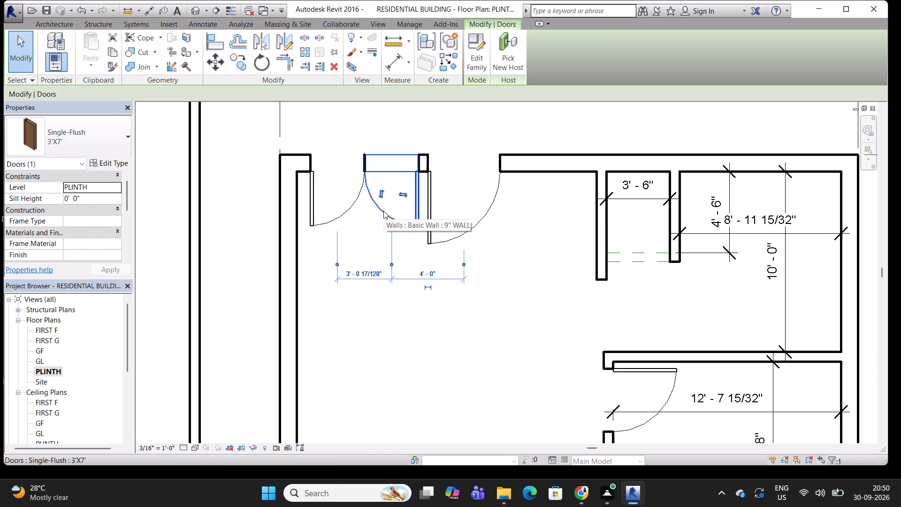
key(Delete)
click(356, 203)
key(Delete)
Move the 4'X7' door along its wall so its hinge-side jamb meets the large room's inner corner beside grid 1.
click(425, 181)
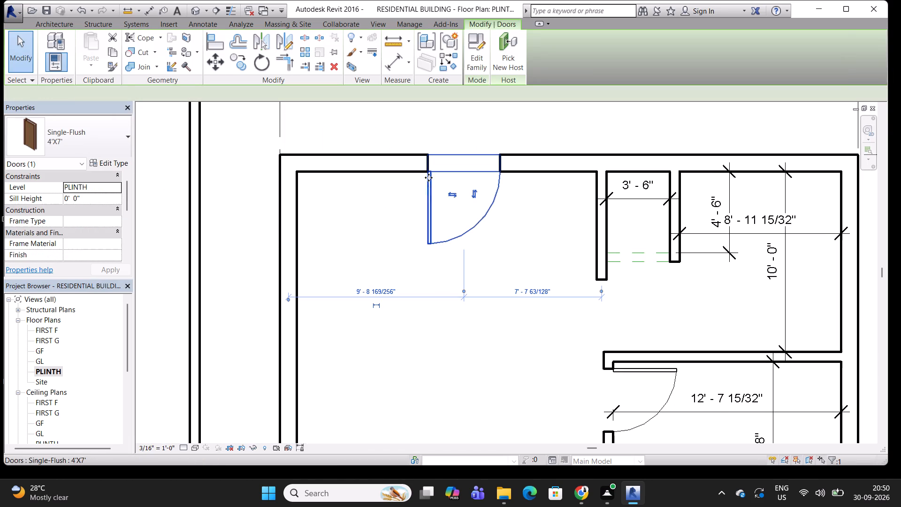
click(214, 59)
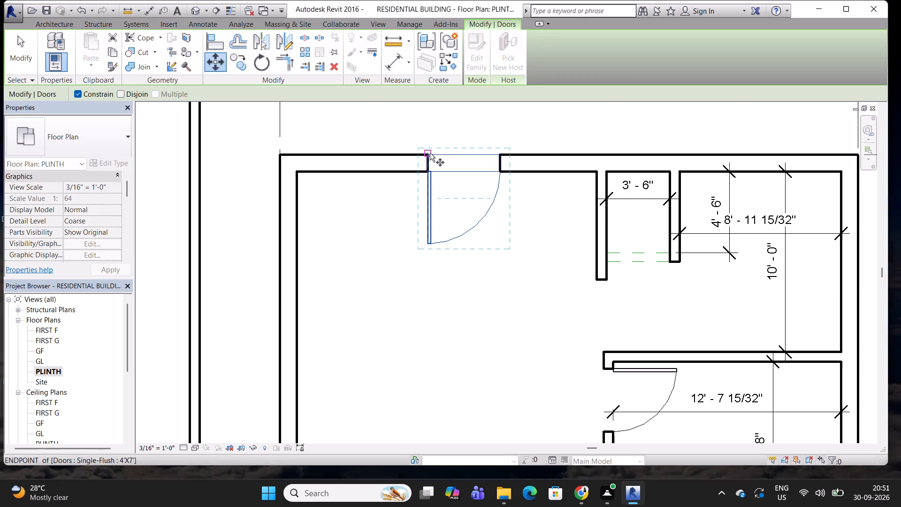
click(430, 154)
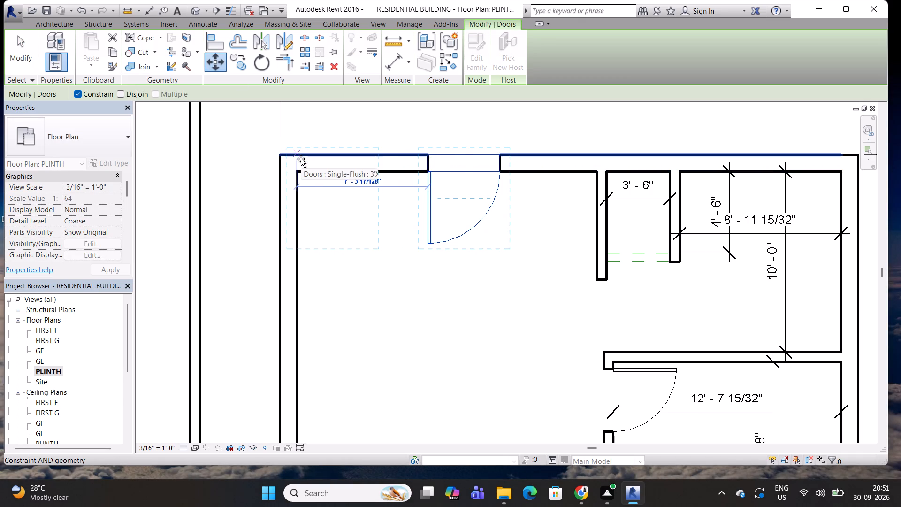
click(301, 159)
Move the 4'X7' door 4.5" along its wall, away from the large room's inner corner beside grid 1.
click(213, 62)
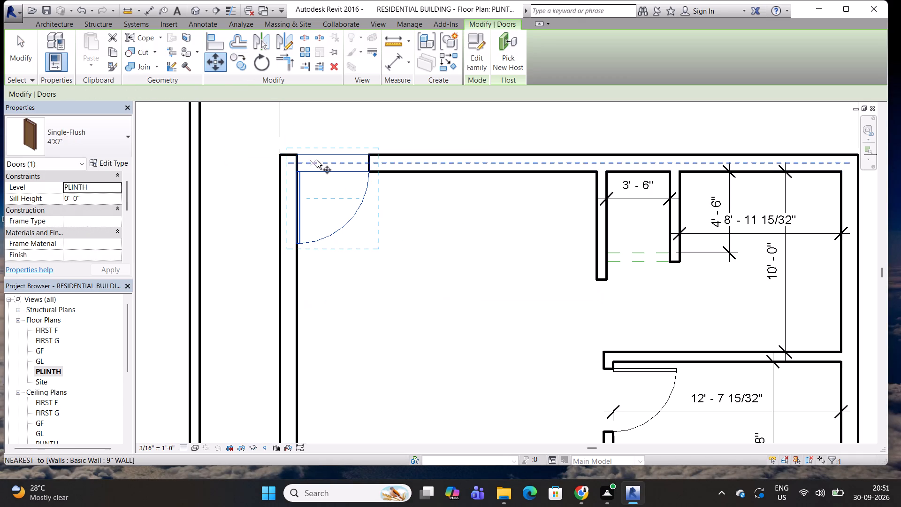
click(299, 152)
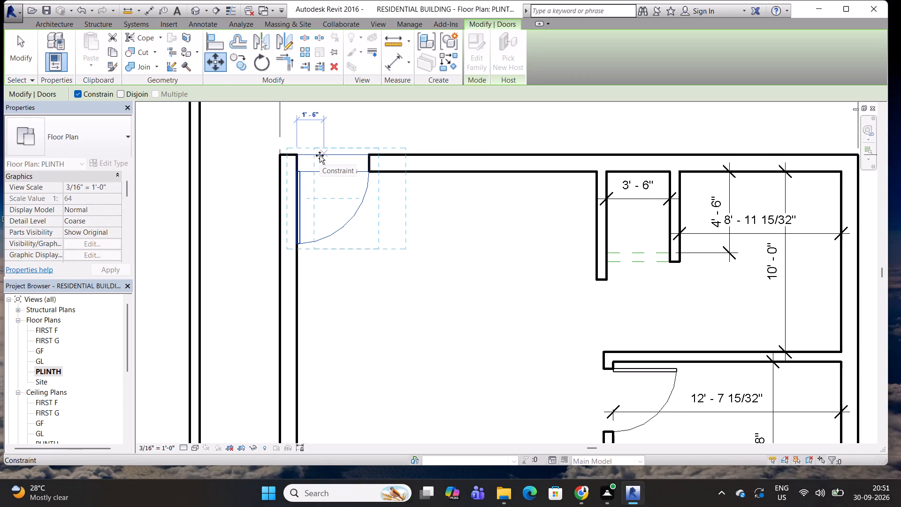
text(4.5")
key(Return)
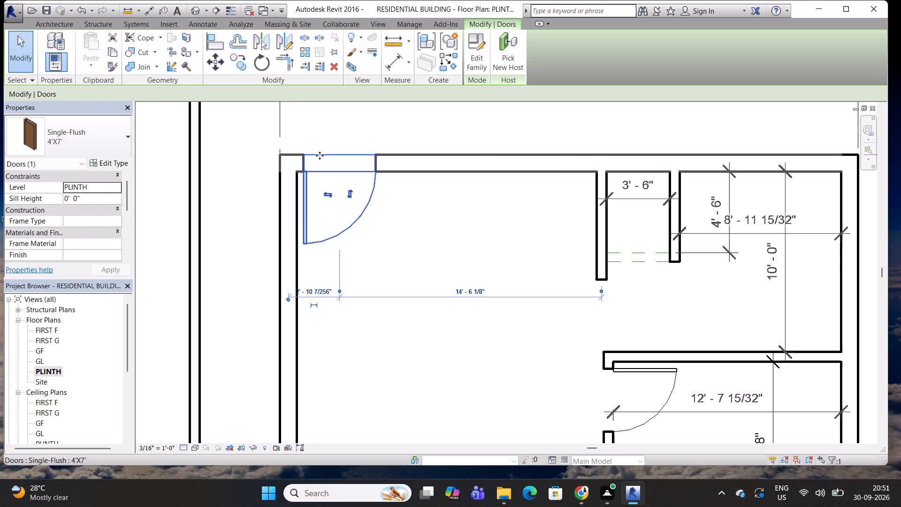
Measure the gap between the 4'X7' door's hinge-side jamb and the inner face of the adjacent wall along grid 1.
scroll(320, 155, down, 3)
scroll(316, 169, up, 9)
middle_drag(311, 158, 322, 160)
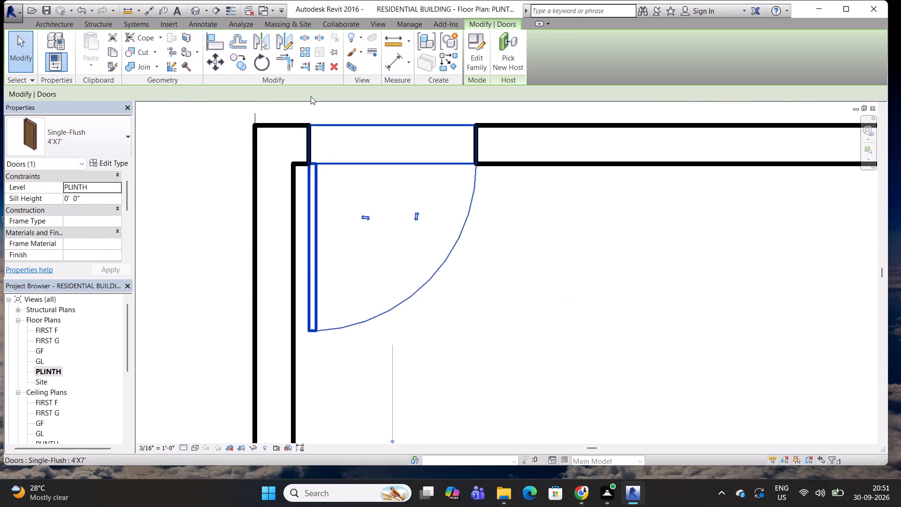
click(397, 67)
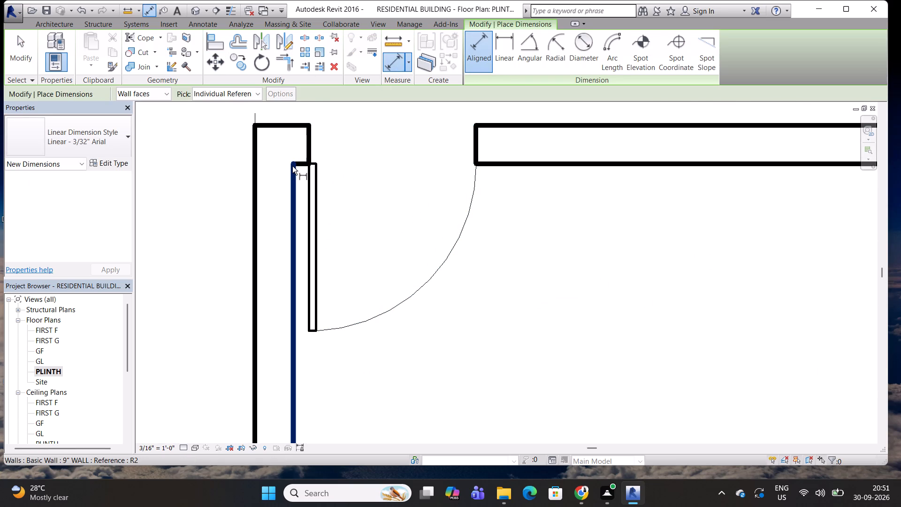
click(294, 164)
click(308, 144)
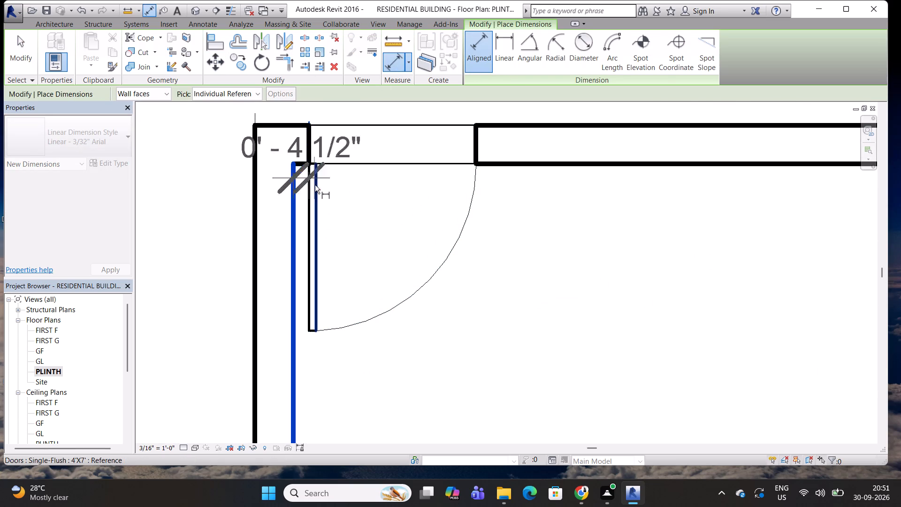
key(Escape)
scroll(324, 225, down, 11)
middle_drag(367, 277, 362, 182)
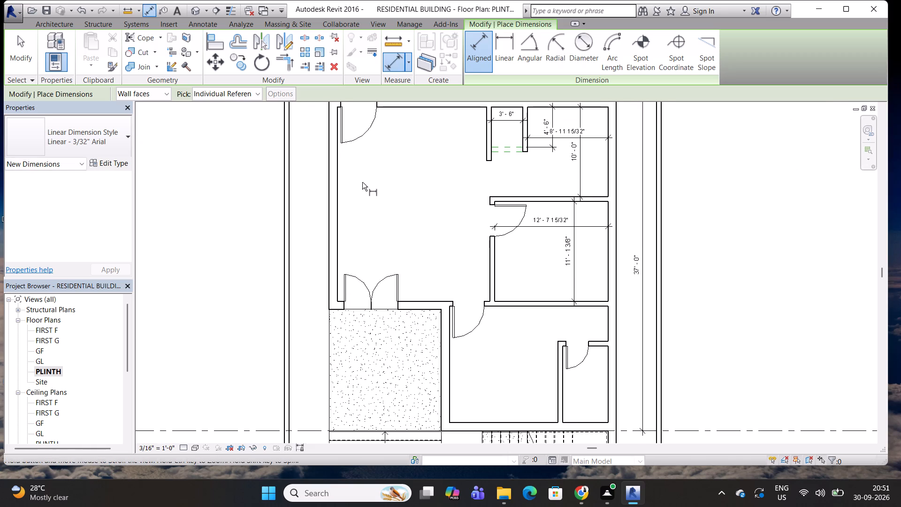
key(Escape)
Delete both 3'X7' leaves of the double door between the large room and the porch.
click(389, 277)
key(Delete)
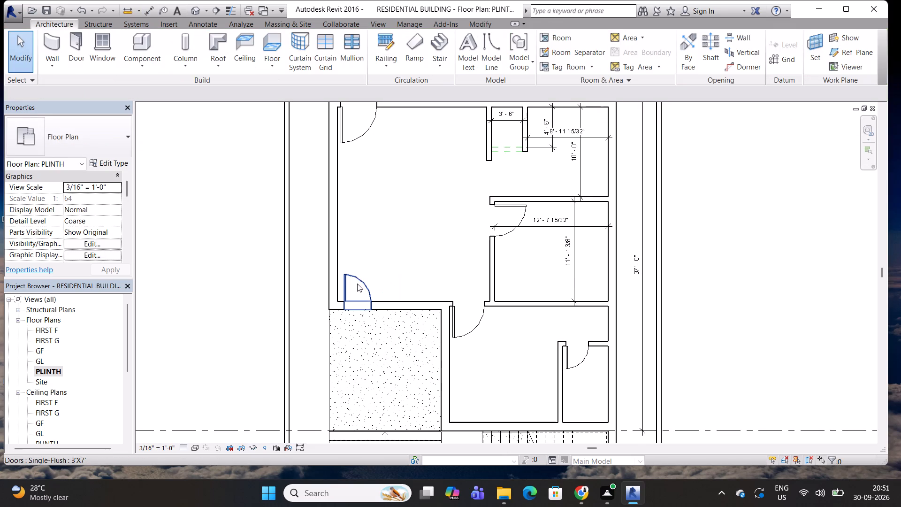
click(358, 278)
key(Delete)
Mirror a copy of the 4'X7' door into the porch wall about a horizontal axis drawn across the middle of the large room.
middle_drag(368, 247, 374, 275)
click(369, 167)
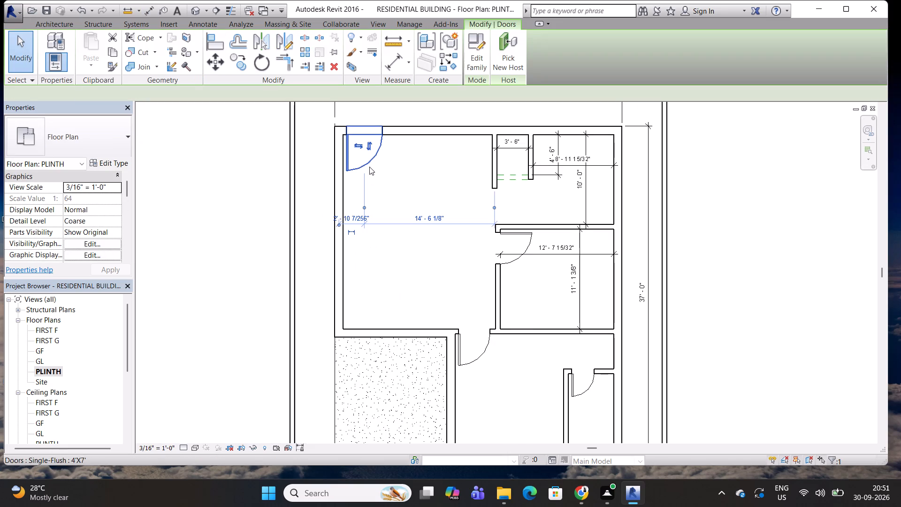
text(MI)
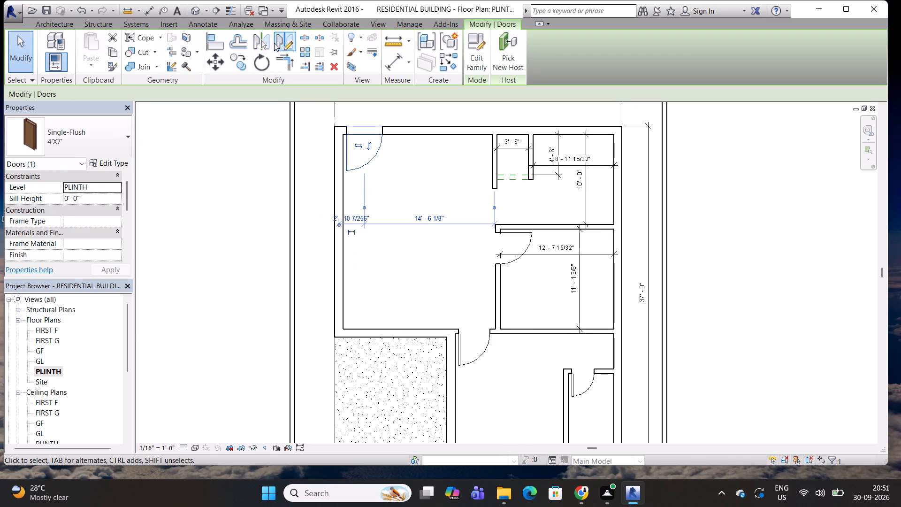
click(277, 43)
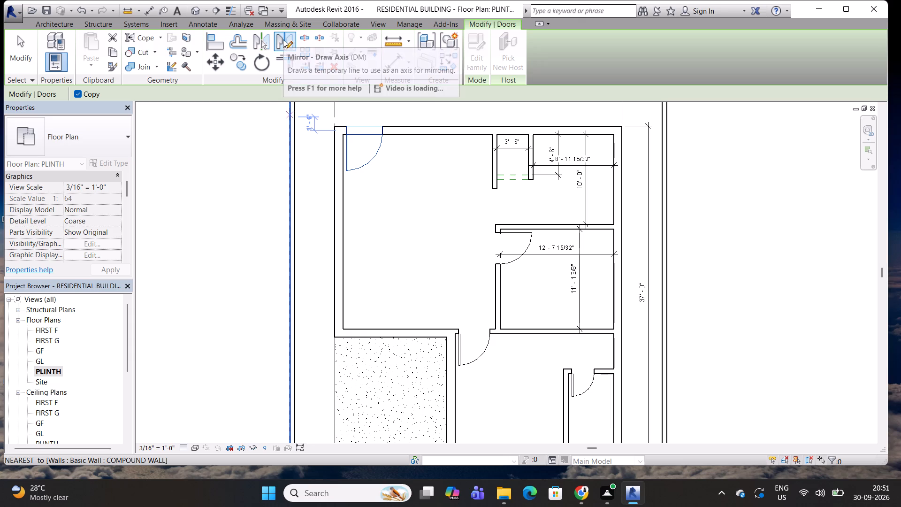
click(345, 229)
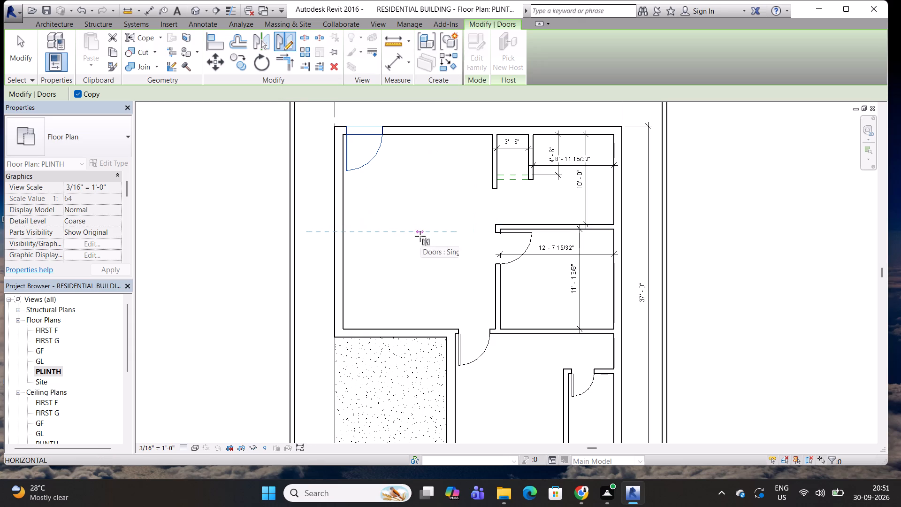
click(420, 236)
middle_drag(395, 272, 404, 199)
key(Escape)
key(Escape)
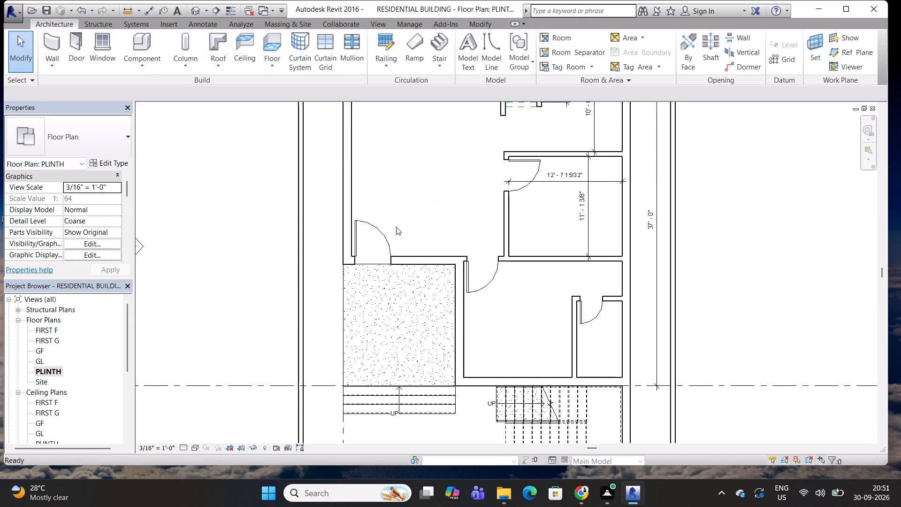
key(Escape)
Save the project with the updated PLINTH doors.
scroll(401, 212, down, 3)
middle_drag(411, 189, 402, 267)
key(ctrl+s)
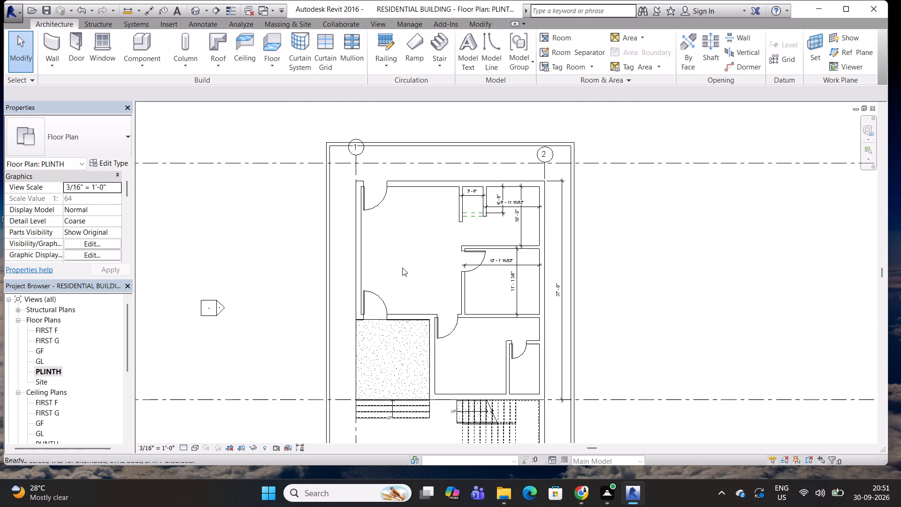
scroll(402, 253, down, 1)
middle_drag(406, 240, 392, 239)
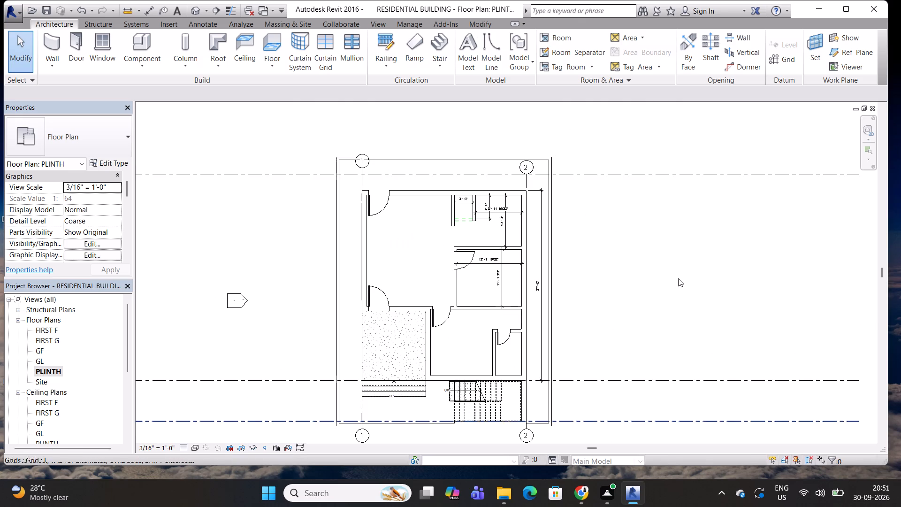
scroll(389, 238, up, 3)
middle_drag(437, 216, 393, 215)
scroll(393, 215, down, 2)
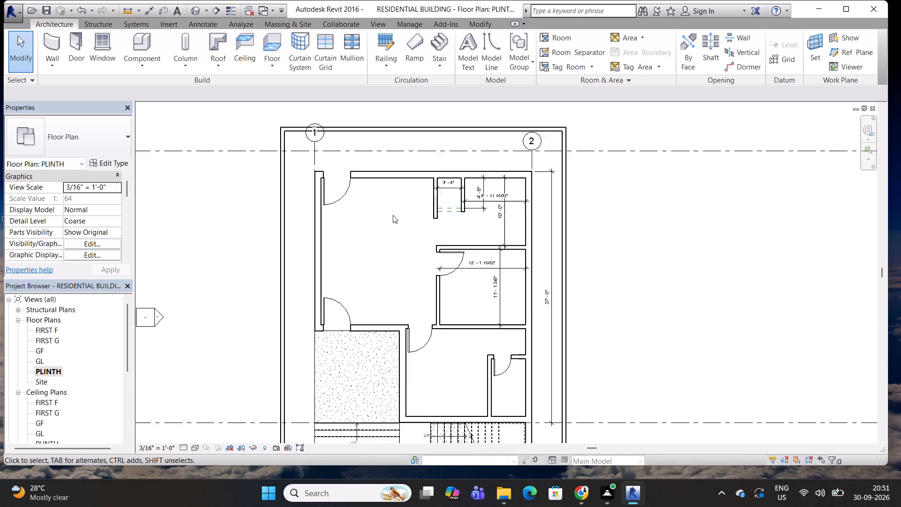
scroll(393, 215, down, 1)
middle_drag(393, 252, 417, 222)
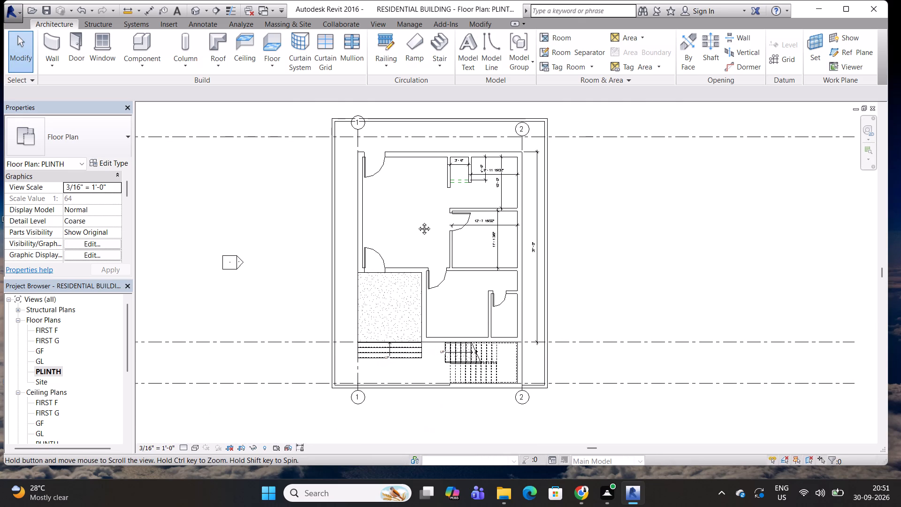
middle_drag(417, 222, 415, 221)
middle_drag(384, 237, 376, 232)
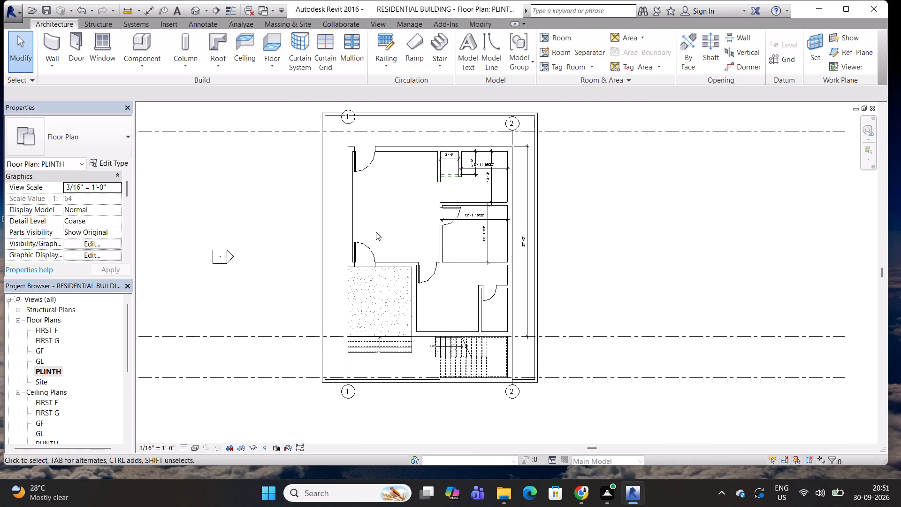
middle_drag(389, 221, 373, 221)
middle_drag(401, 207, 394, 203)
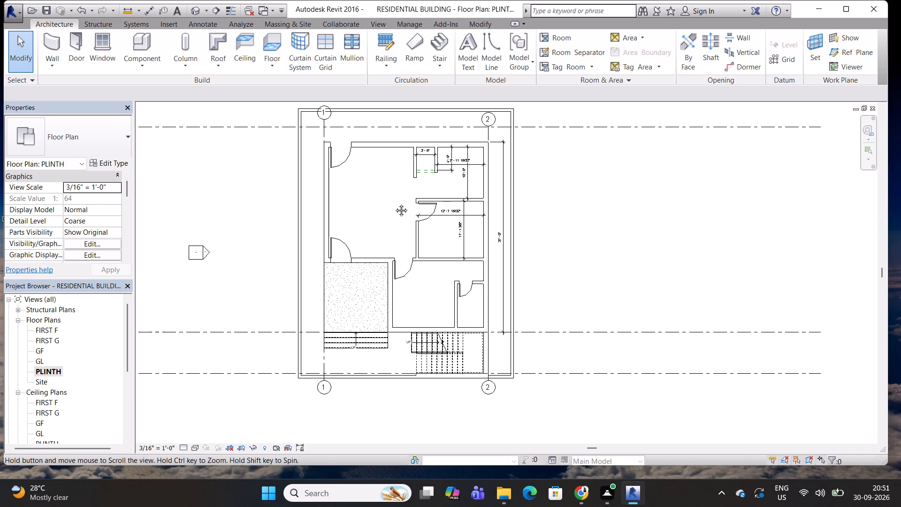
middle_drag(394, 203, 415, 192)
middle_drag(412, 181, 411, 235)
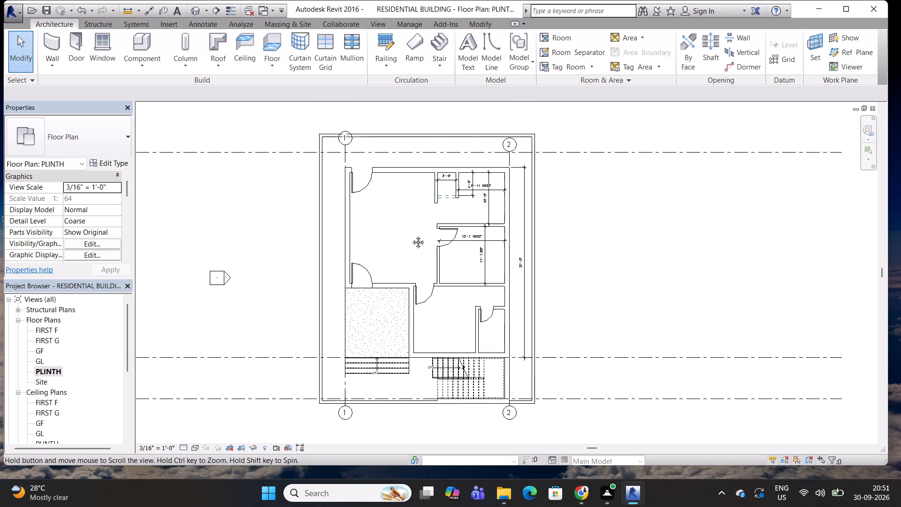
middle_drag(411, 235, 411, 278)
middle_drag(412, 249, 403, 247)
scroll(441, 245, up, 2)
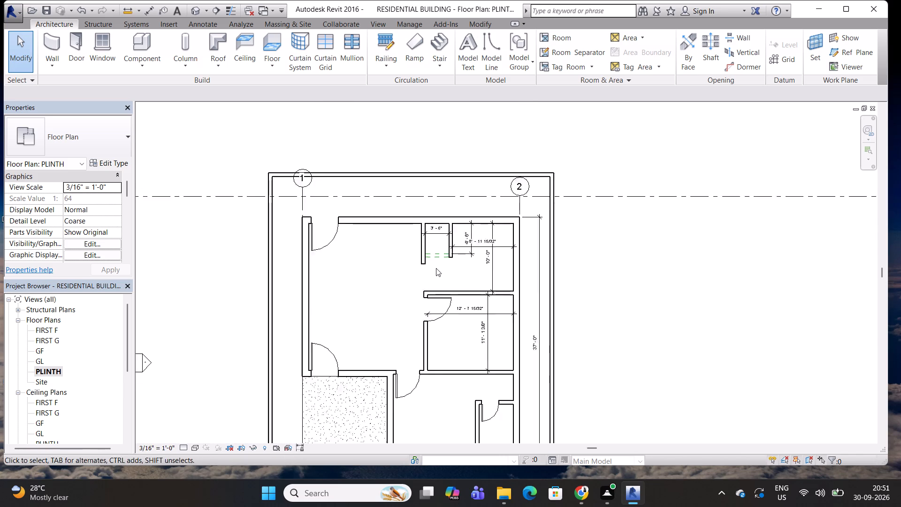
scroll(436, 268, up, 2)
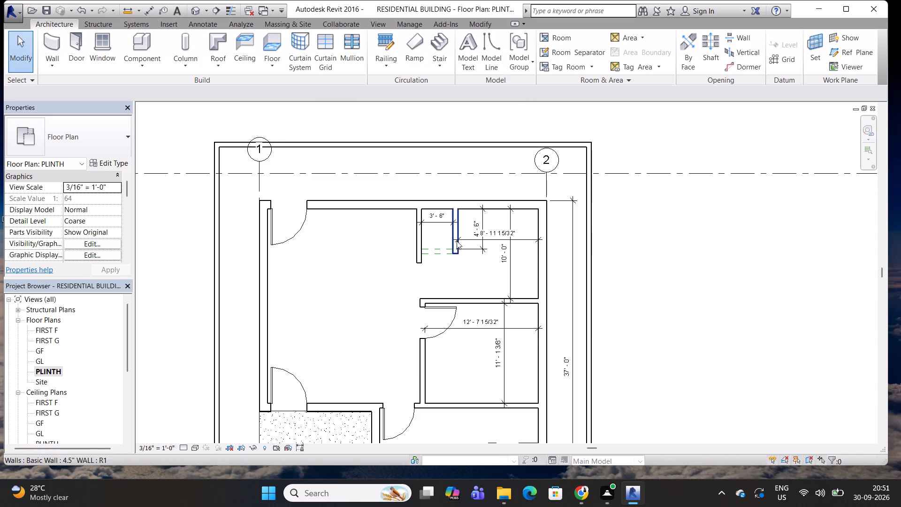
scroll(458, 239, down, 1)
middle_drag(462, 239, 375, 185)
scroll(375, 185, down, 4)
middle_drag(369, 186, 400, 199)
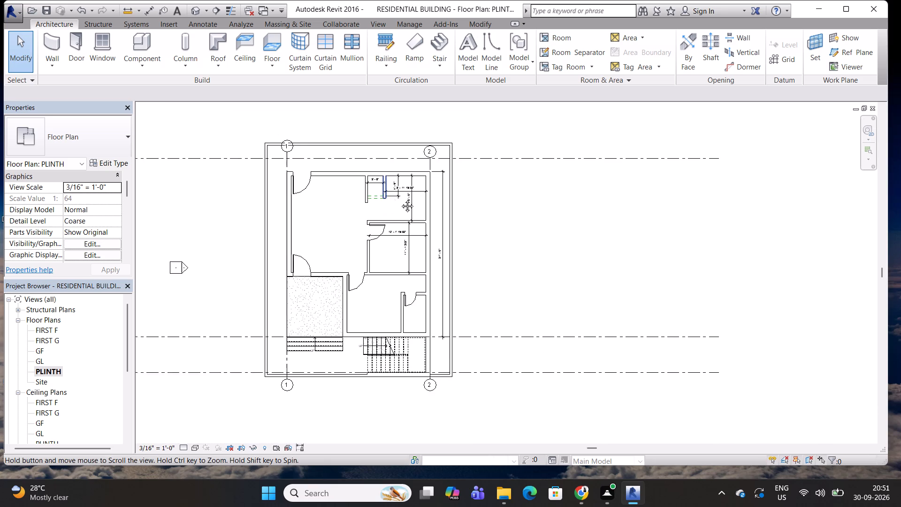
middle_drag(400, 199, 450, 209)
Save the project again.
key(ctrl+s)
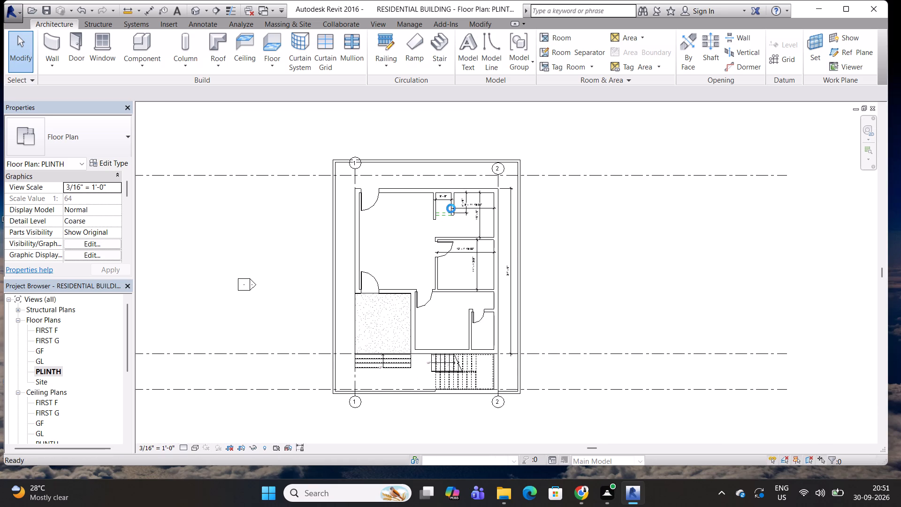
Start placing a window and duplicate the Fixed 36" x 48" type as 4'X4'.
scroll(476, 188, down, 1)
middle_drag(478, 186, 462, 182)
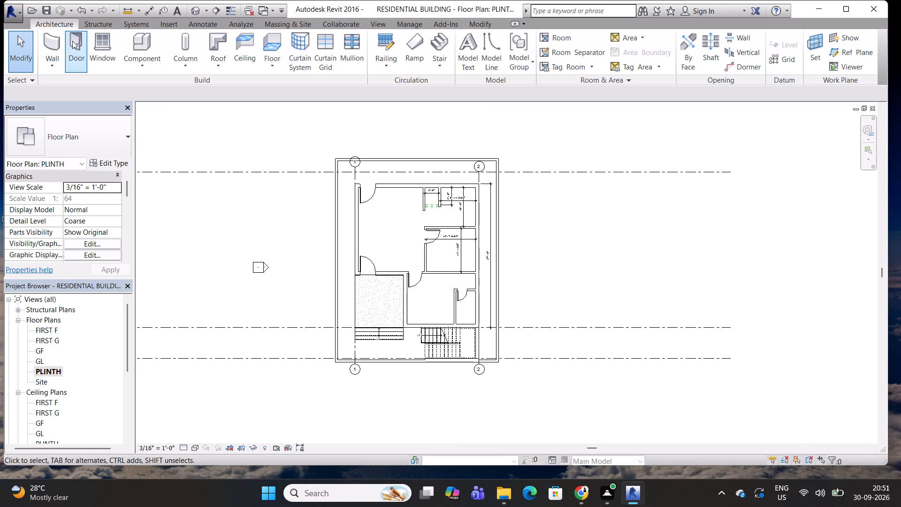
click(107, 43)
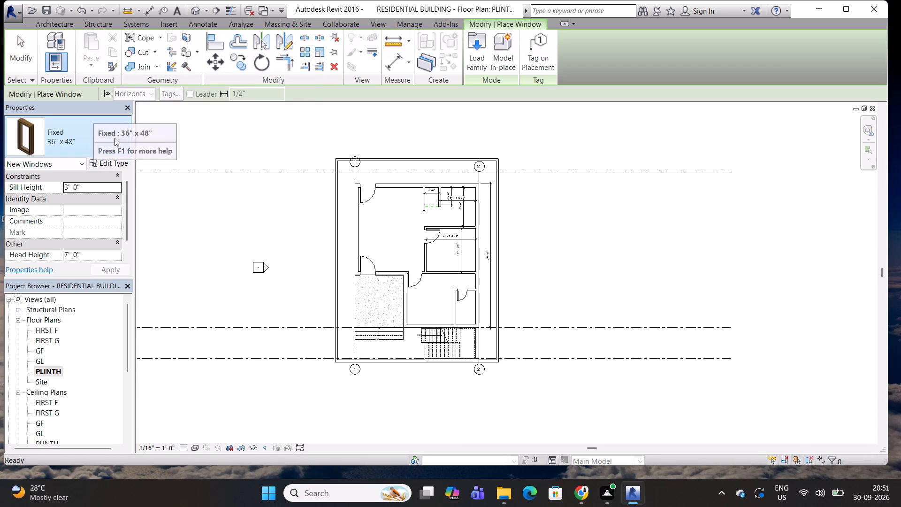
click(102, 165)
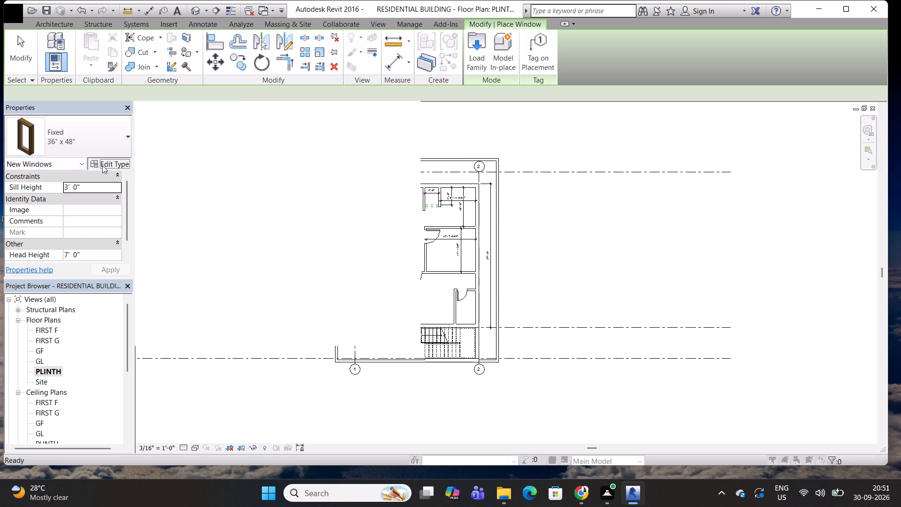
click(302, 121)
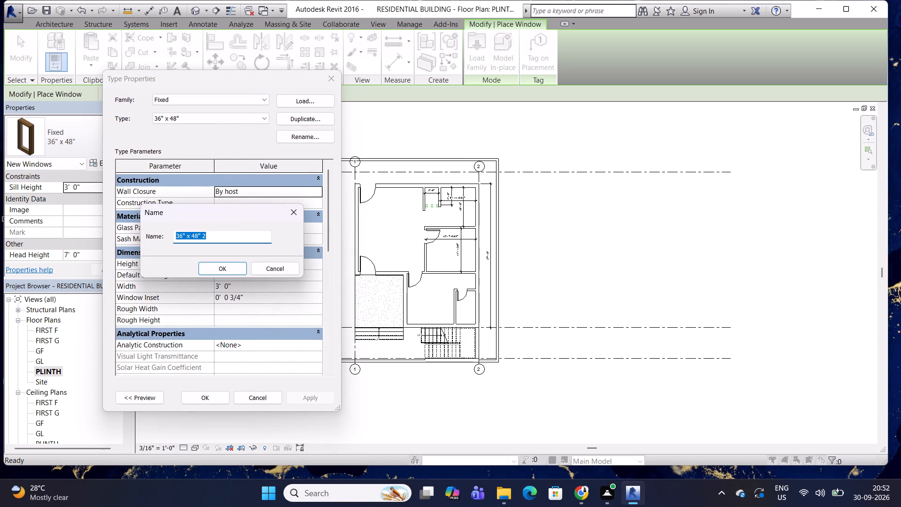
text(4')
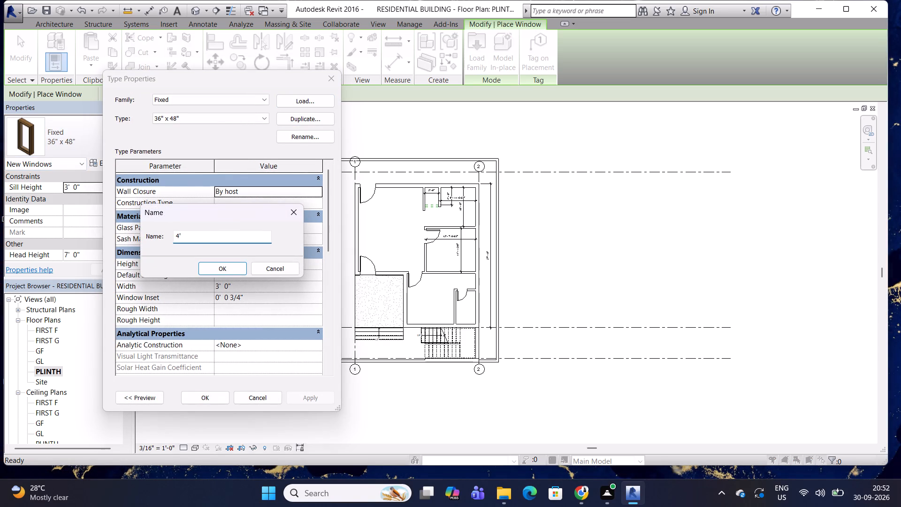
key(x)
key(4)
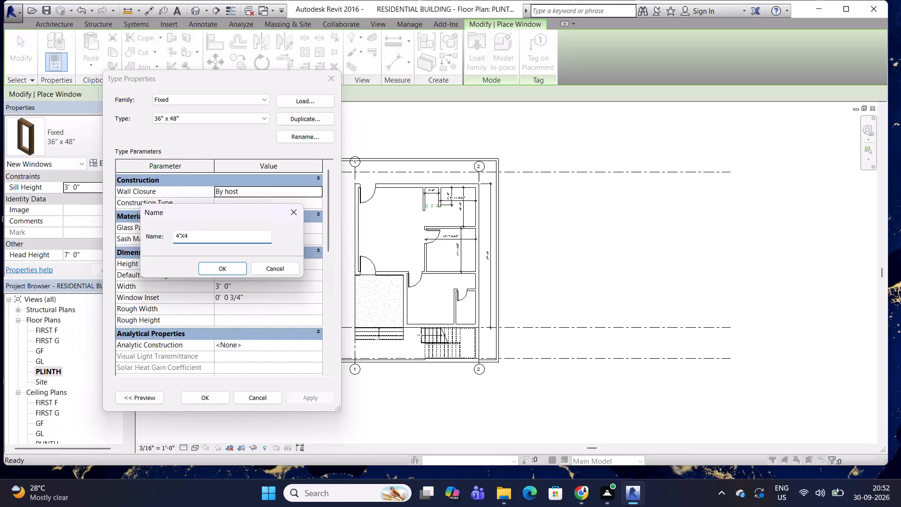
key(apostrophe)
key(Return)
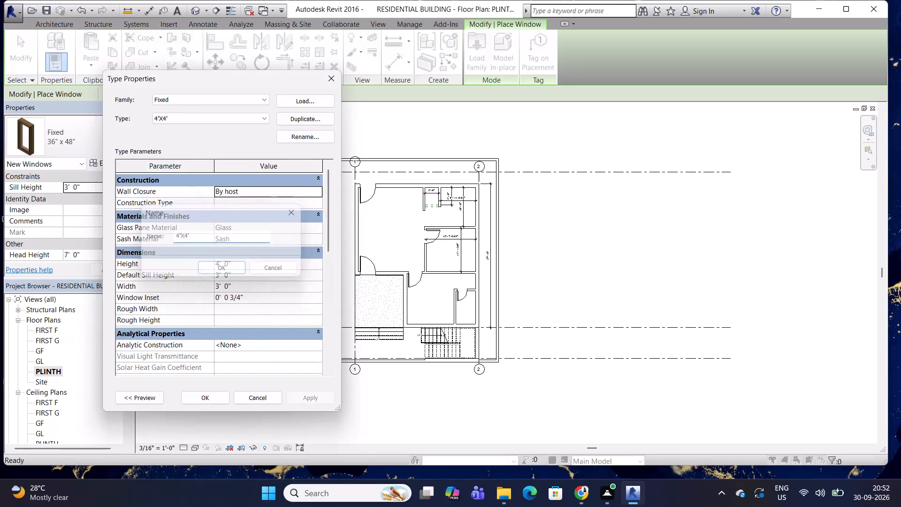
Set the new 4'X4' window type's width to 4'.
click(242, 282)
text(4')
key(Return)
click(210, 396)
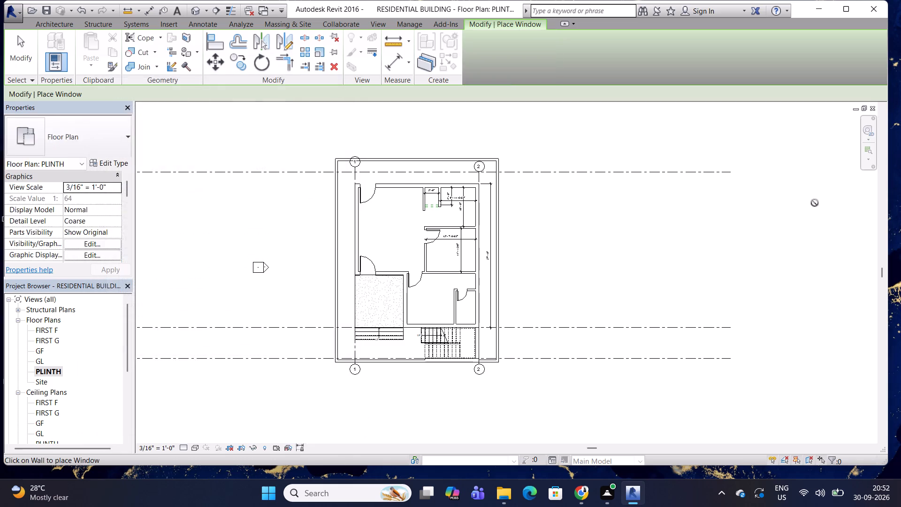
Place a 4'X4' window in the outer wall along grid 2, midway along the 12' - 7 15/32" wide room.
scroll(451, 248, up, 6)
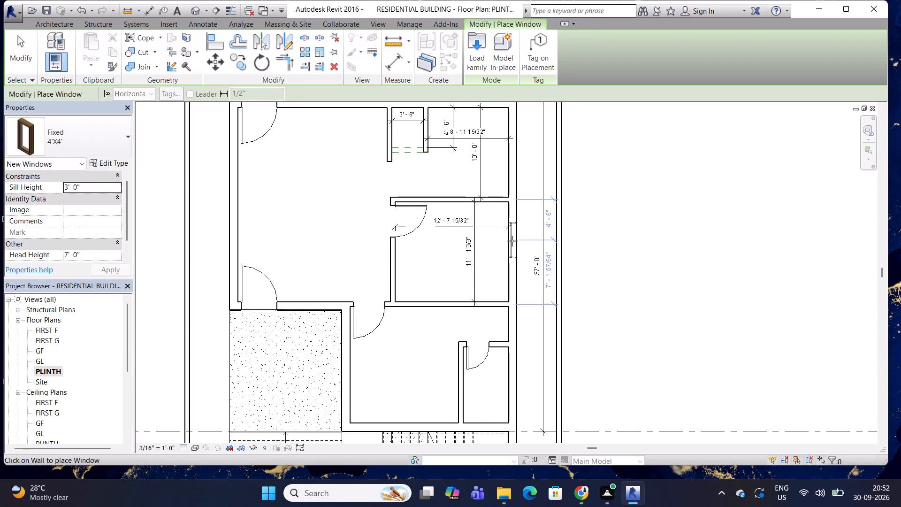
scroll(512, 241, up, 3)
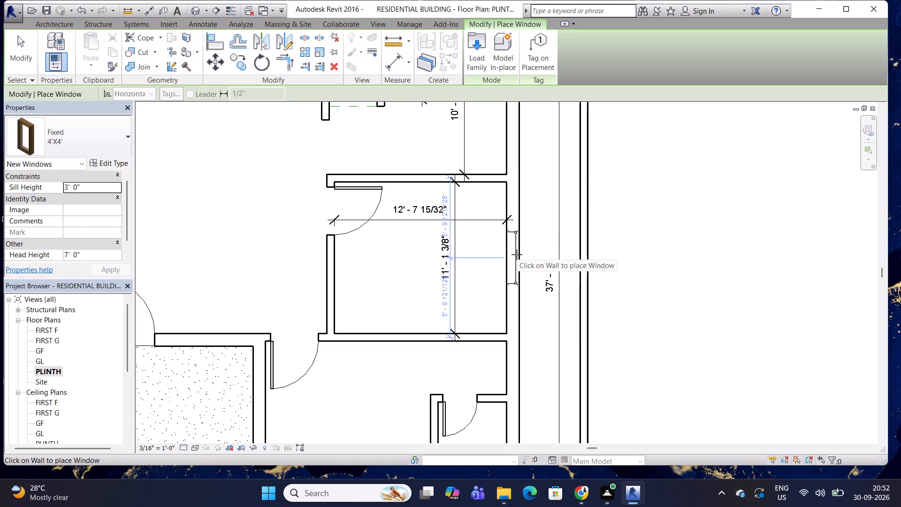
click(517, 254)
Place a 4'X4' window midway along the wall between the stippled porch floor and the adjoining room.
scroll(529, 227, down, 2)
middle_drag(529, 227, 476, 125)
middle_drag(424, 257, 522, 227)
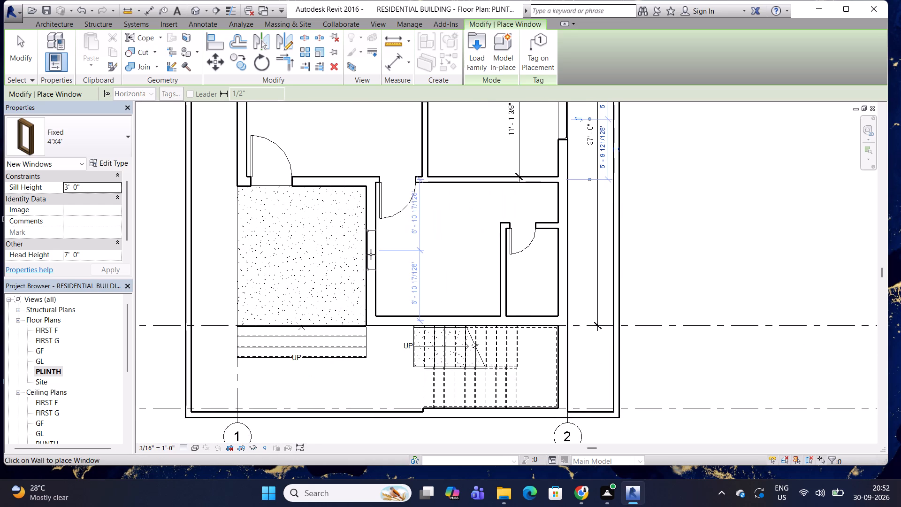
scroll(373, 257, up, 3)
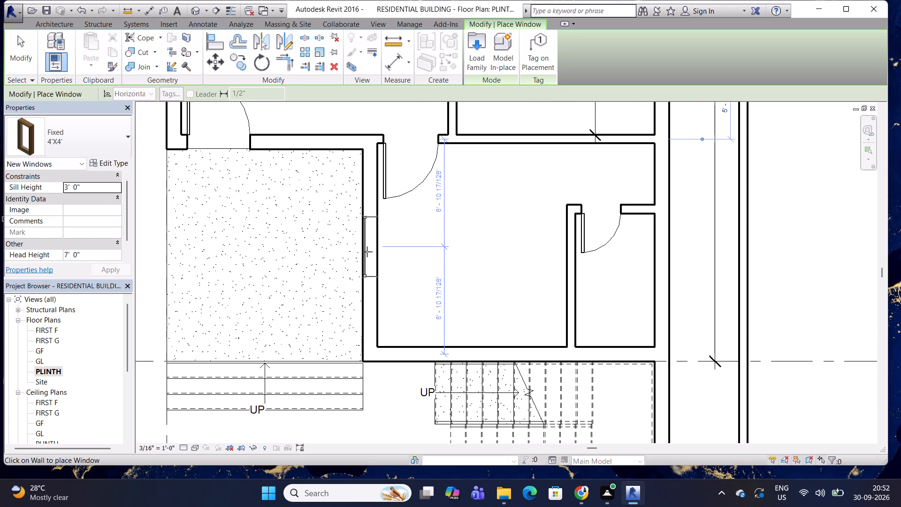
click(367, 252)
Place a 4'X4' window in the outer wall along grid 1, midway between the large room's two end walls.
scroll(379, 247, down, 4)
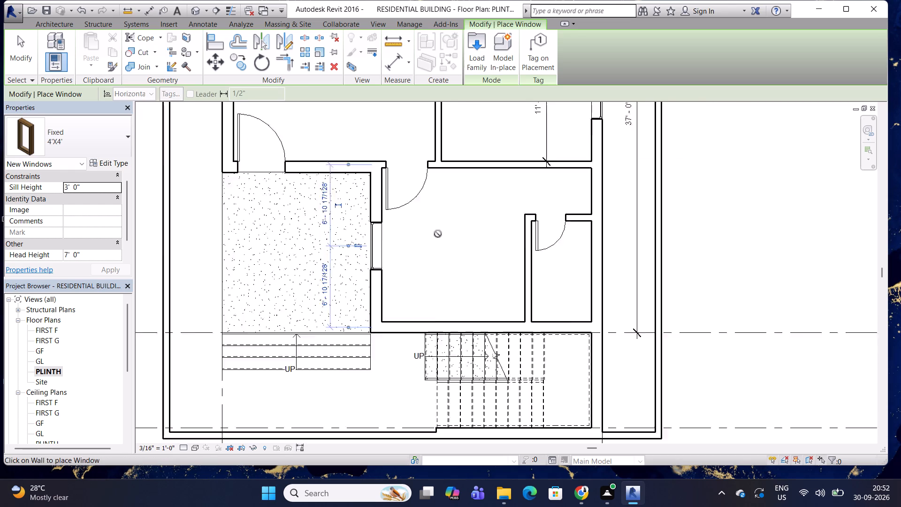
middle_drag(456, 223, 473, 422)
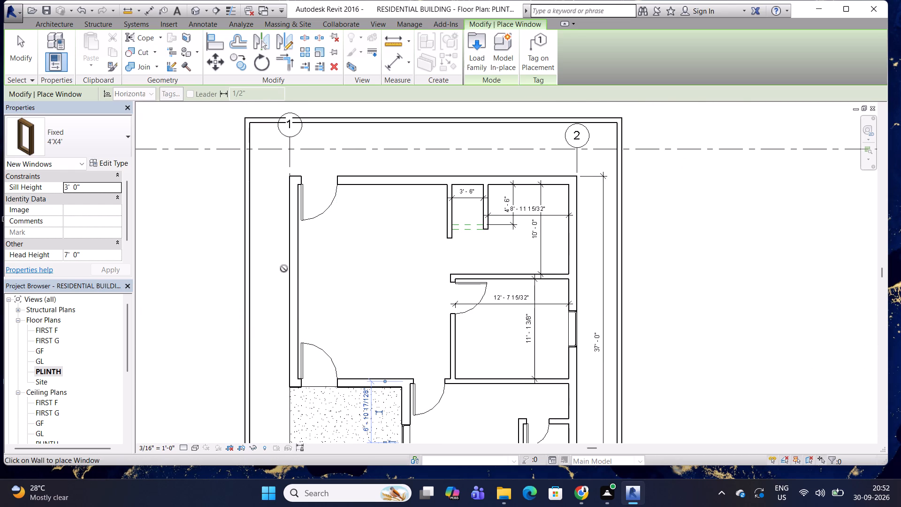
click(287, 280)
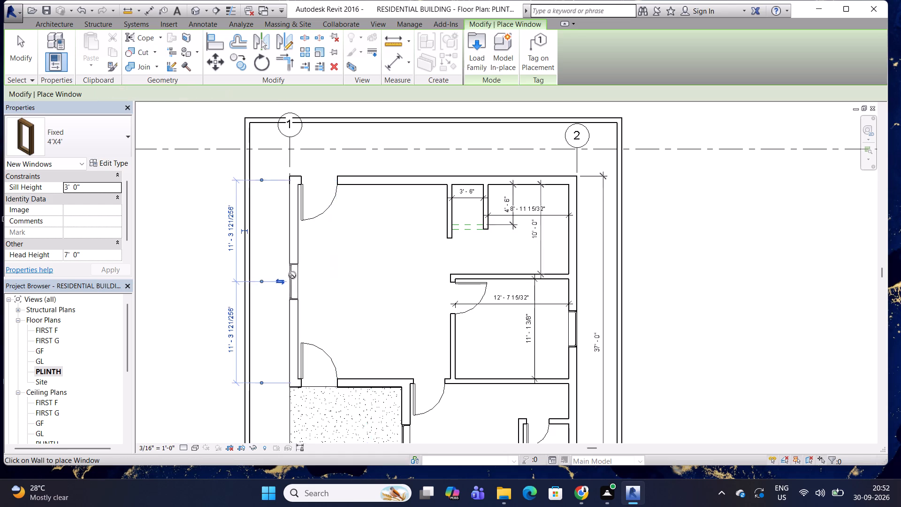
Place a 4'X4' window in the rear outer wall, centred on the 8' - 11 15/32" wide room, and finish window placement.
middle_drag(363, 234, 309, 239)
scroll(510, 211, up, 3)
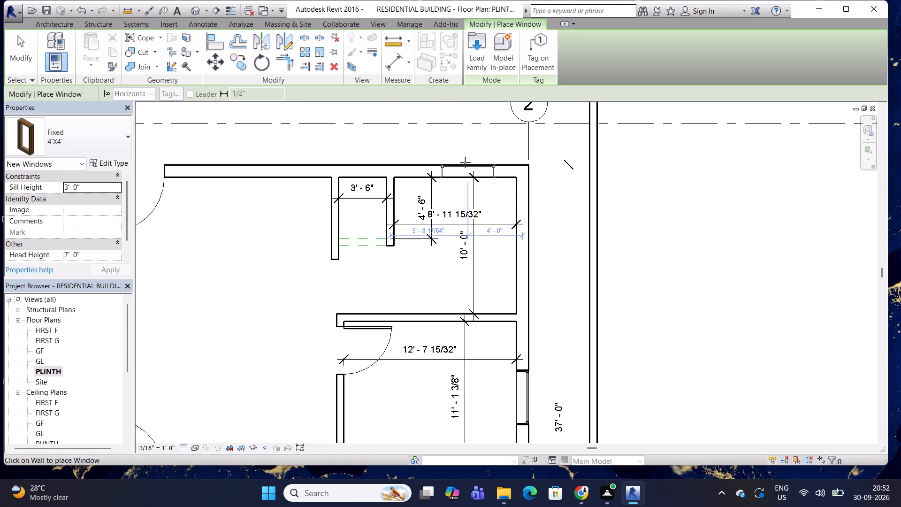
click(460, 161)
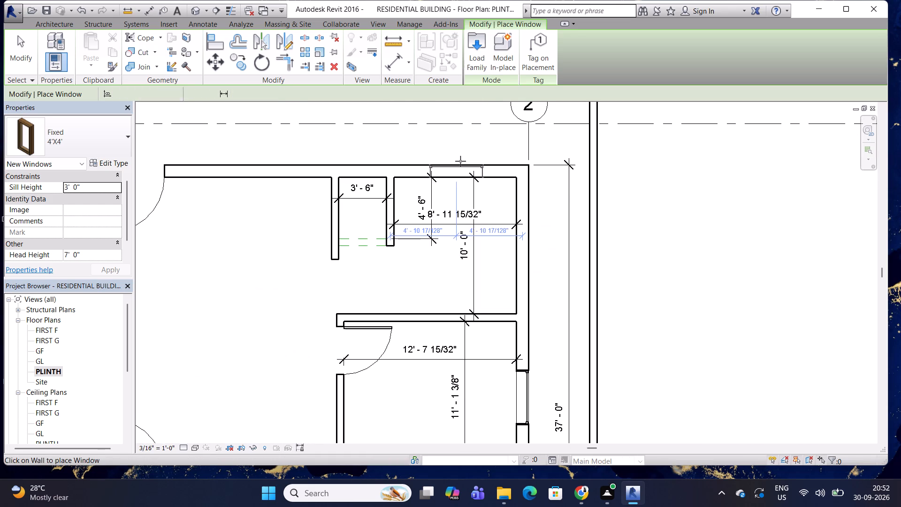
scroll(461, 165, down, 2)
middle_drag(473, 192, 446, 193)
middle_drag(461, 197, 433, 169)
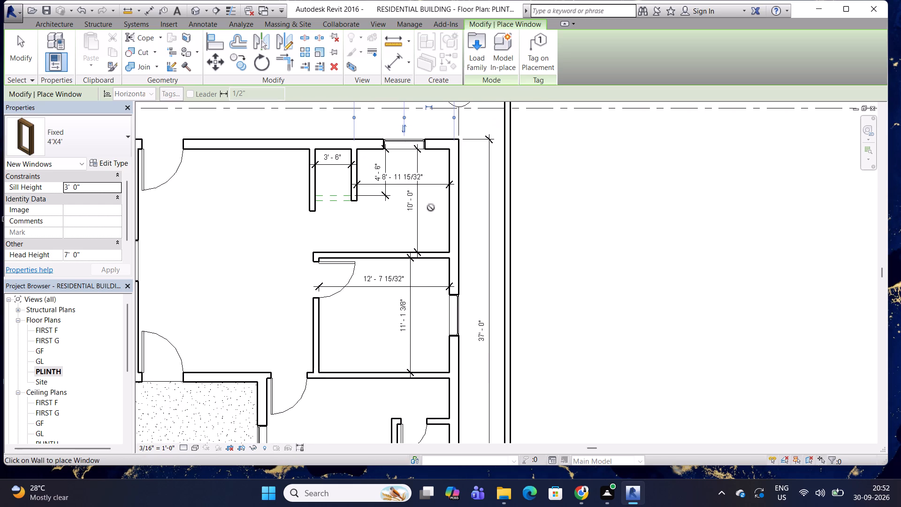
key(space)
key(space)
middle_drag(255, 246, 358, 226)
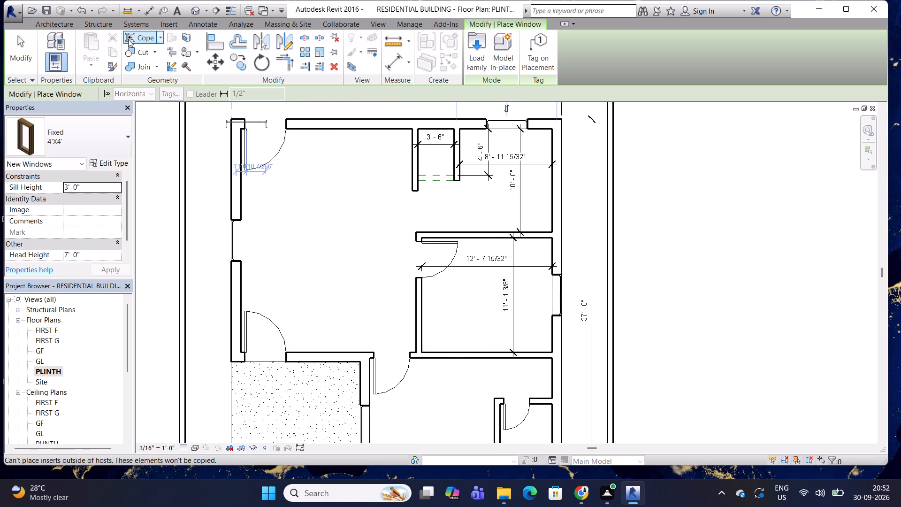
key(Escape)
click(50, 27)
key(Escape)
key(Escape)
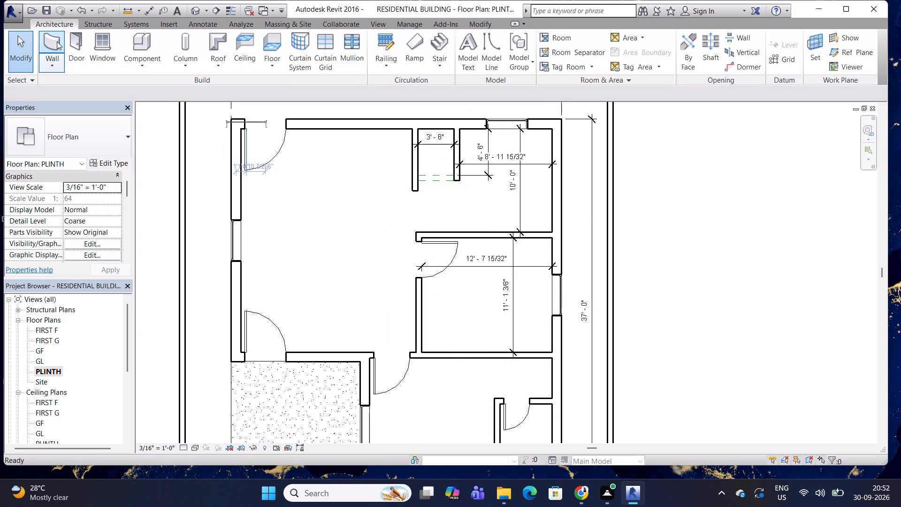
Place a Single-Flush 3'X7' door in the grid 2 outer wall of the 10' - 0" room, hinged near the partition and swinging inward.
click(82, 44)
click(123, 133)
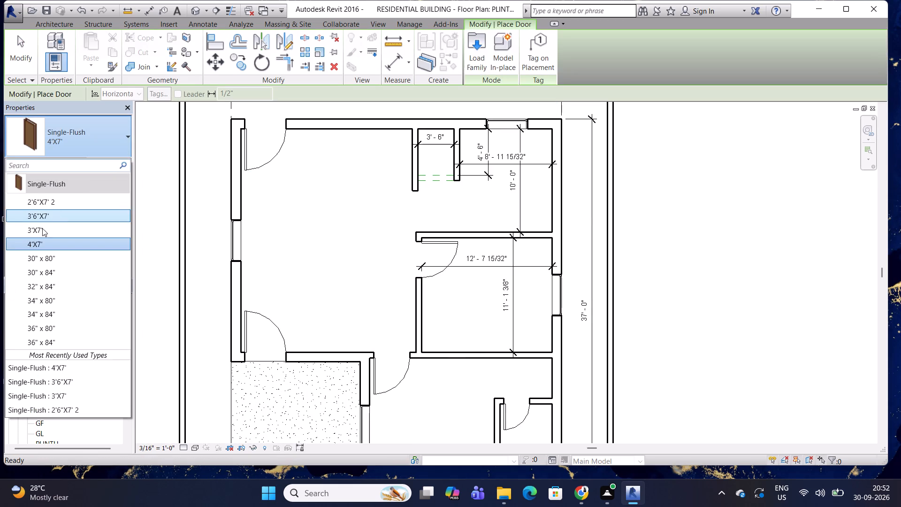
click(46, 228)
scroll(571, 223, up, 3)
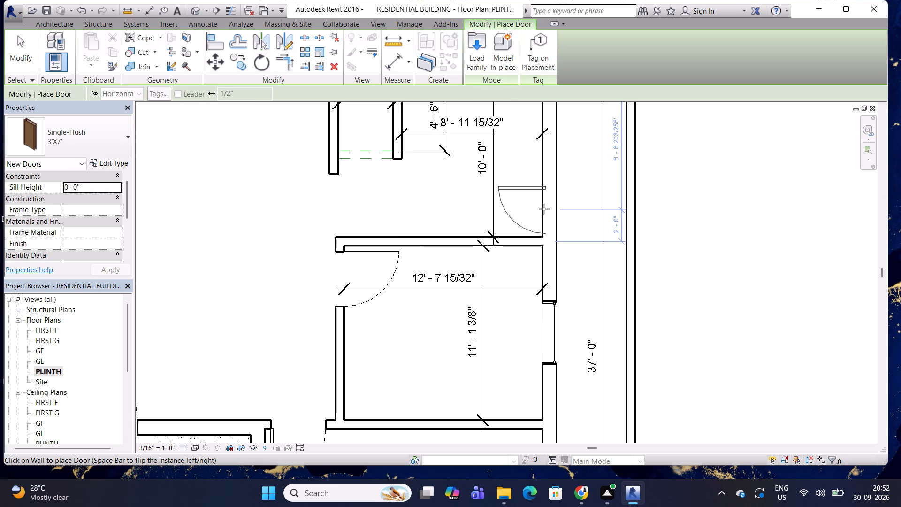
key(space)
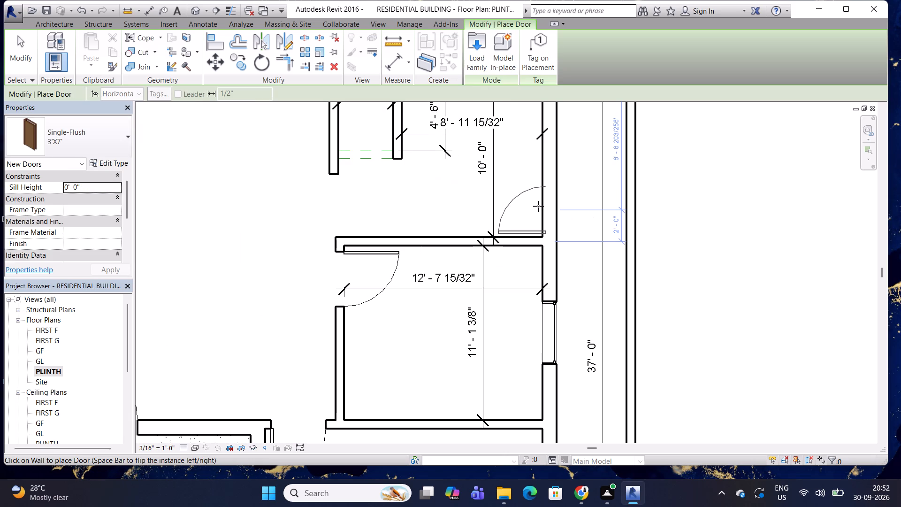
click(538, 206)
key(space)
key(space)
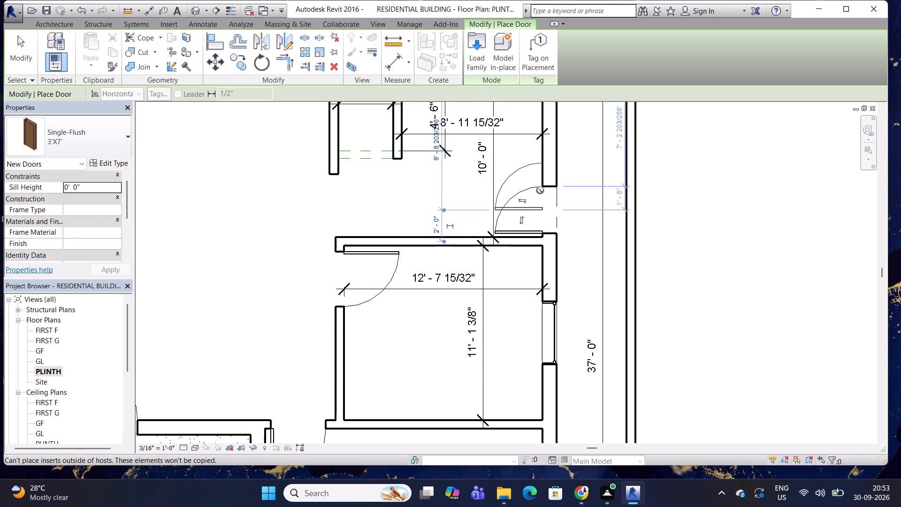
key(Escape)
key(Escape)
key(Escape)
key(Escape)
key(Escape)
Move the new 3'X7' door along the grid 2 wall so its hinge-side edge meets the partition's near face.
scroll(519, 212, up, 3)
click(505, 196)
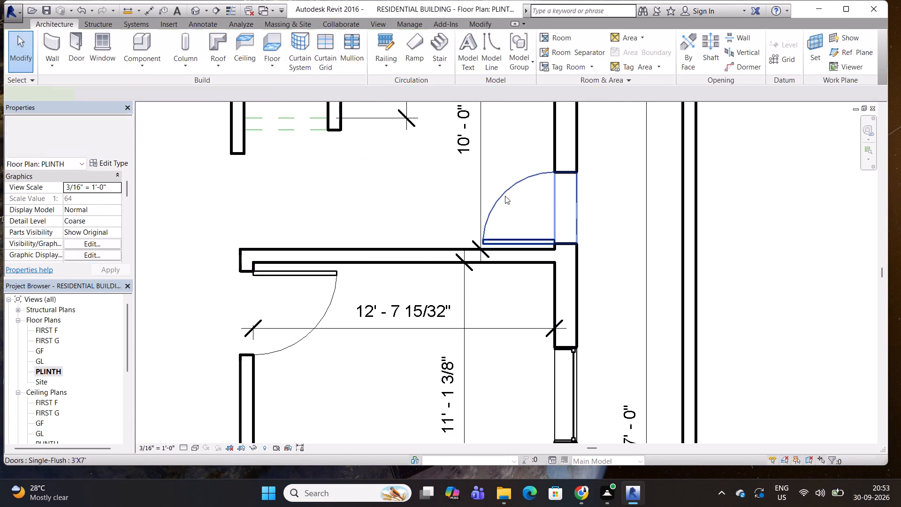
click(208, 60)
scroll(608, 215, up, 4)
scroll(511, 271, up, 4)
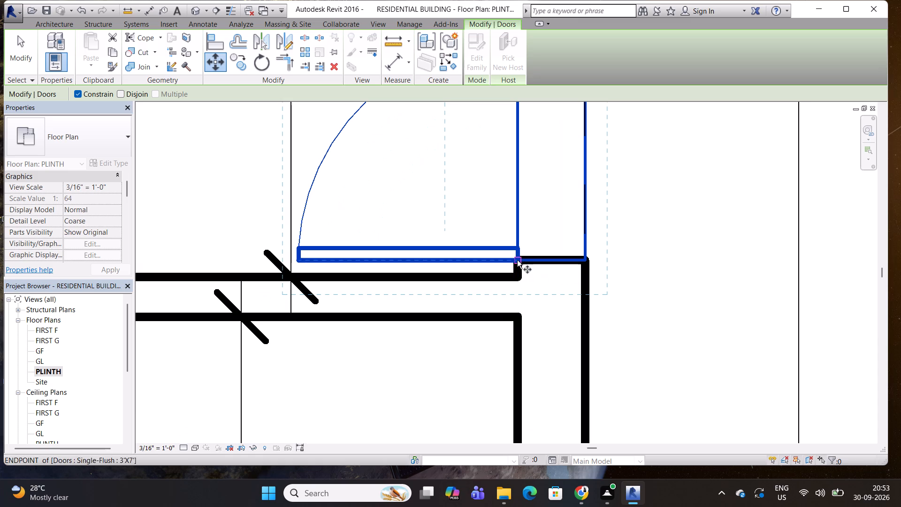
click(518, 260)
click(518, 276)
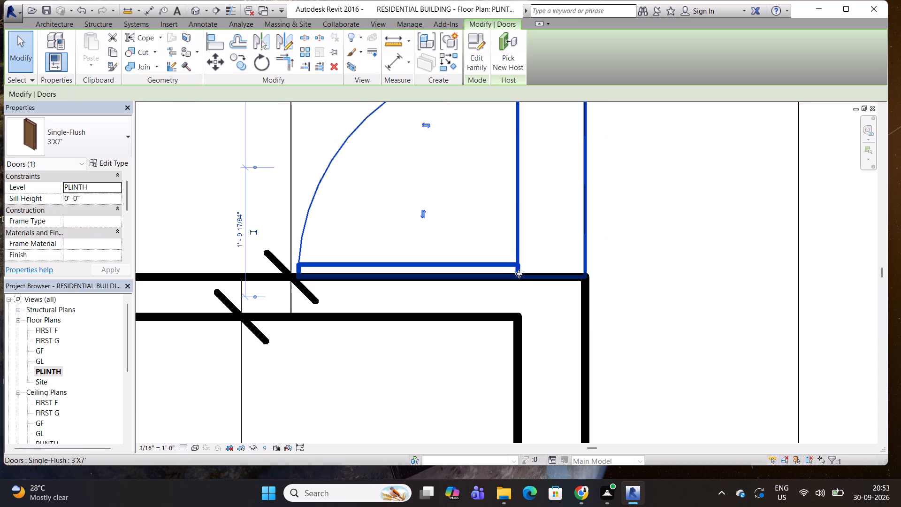
Move the 3'X7' door 4.5" along the grid 2 wall, away from the partition.
click(208, 58)
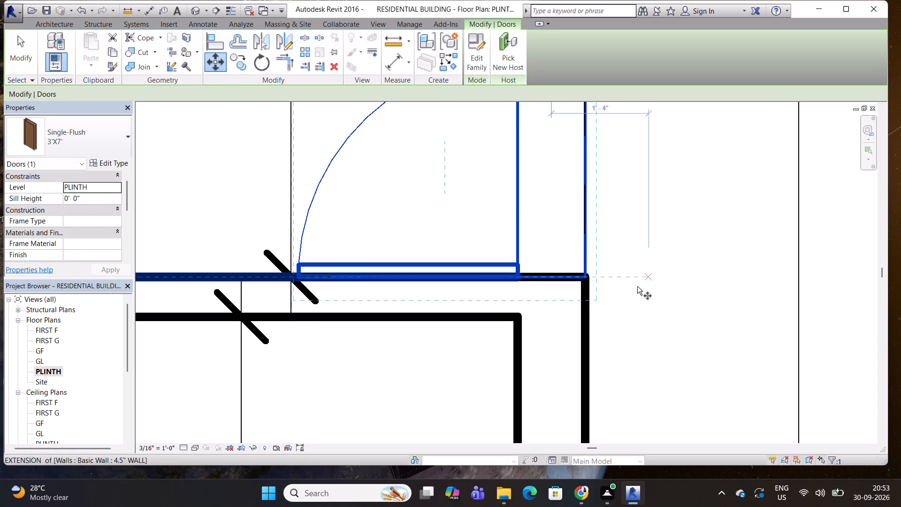
click(588, 277)
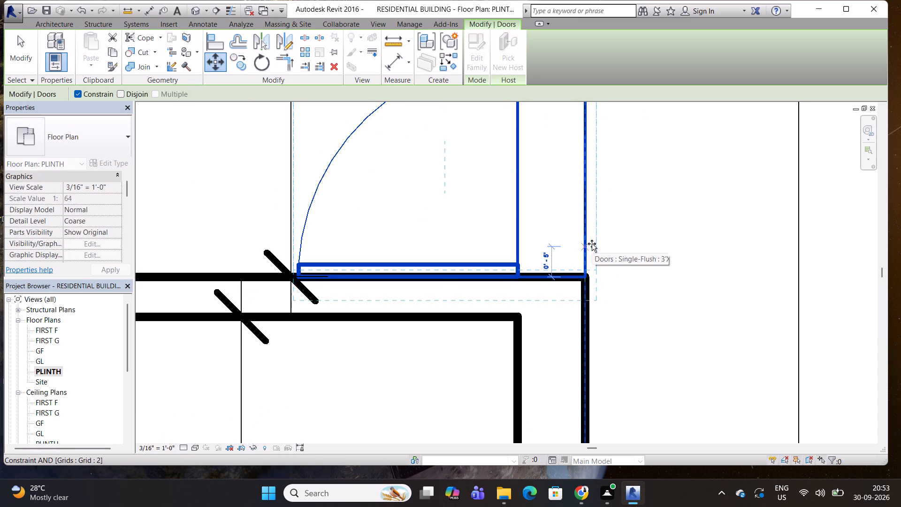
text(4.5")
key(Return)
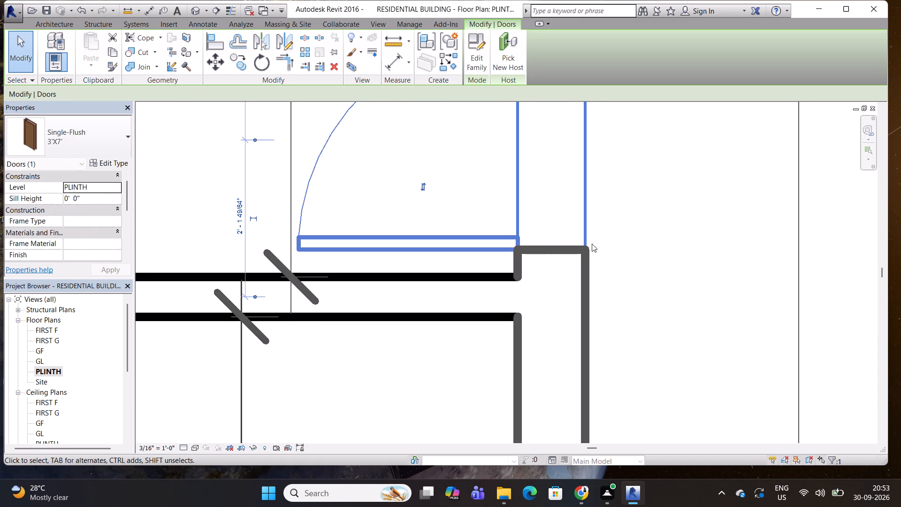
scroll(591, 244, down, 10)
middle_drag(528, 173, 540, 266)
key(Escape)
key(Escape)
scroll(520, 217, down, 4)
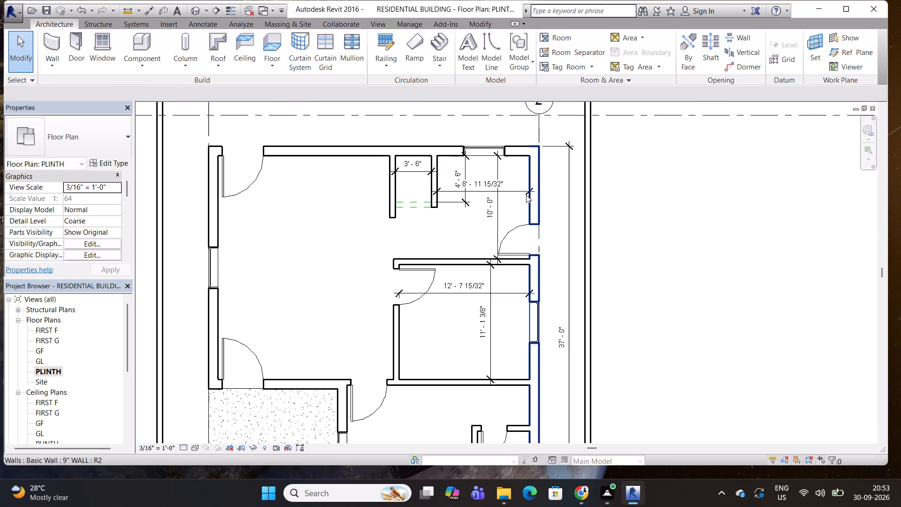
Start placing a window and duplicate the Fixed 4'X4' type as 2'X2'.
middle_drag(527, 195, 475, 145)
scroll(506, 201, down, 2)
middle_drag(509, 196, 517, 192)
scroll(515, 219, down, 1)
middle_drag(516, 214, 509, 210)
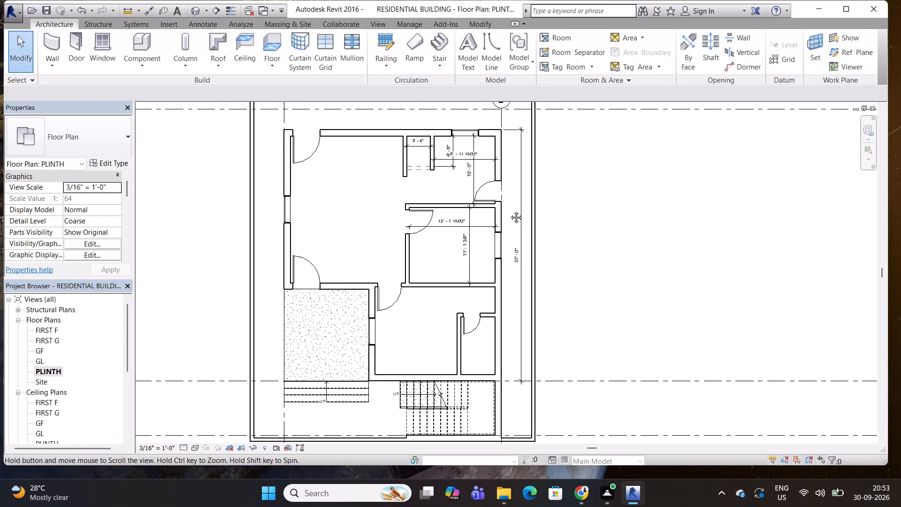
middle_drag(509, 210, 460, 184)
middle_drag(420, 228, 504, 213)
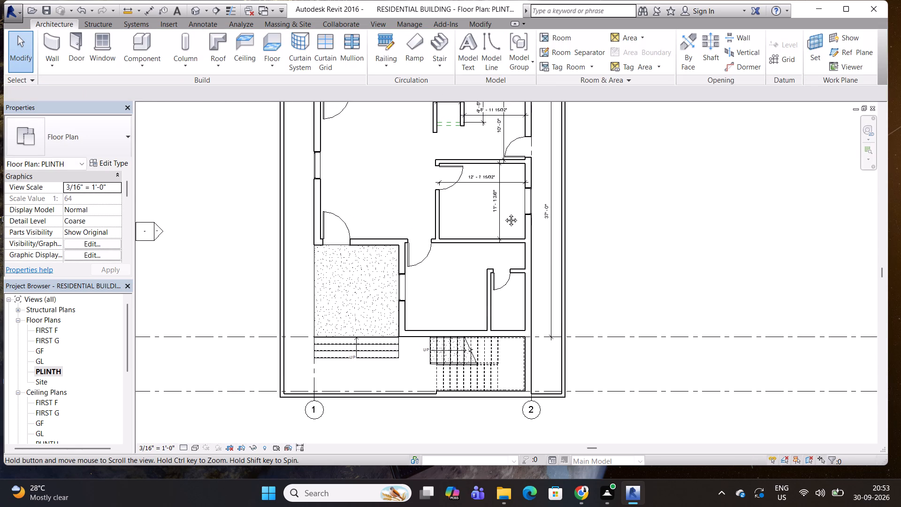
middle_drag(504, 213, 486, 203)
middle_drag(458, 255, 442, 212)
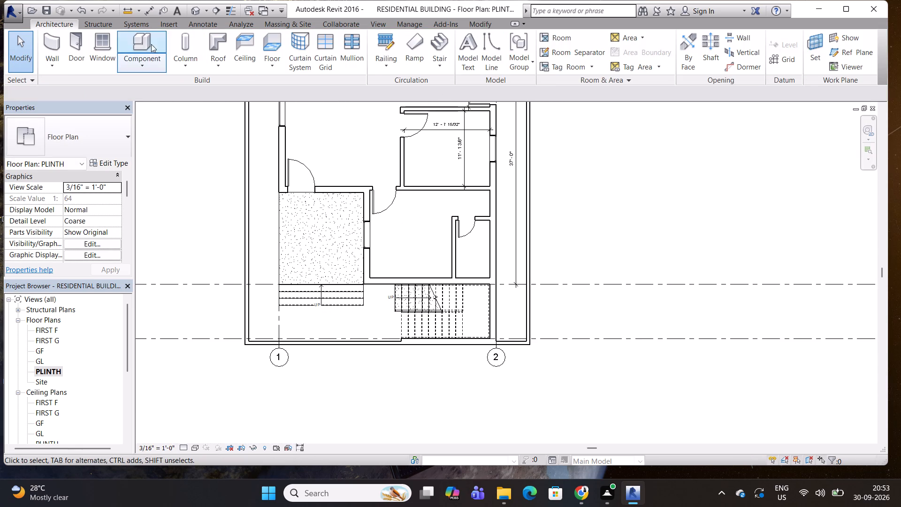
click(97, 45)
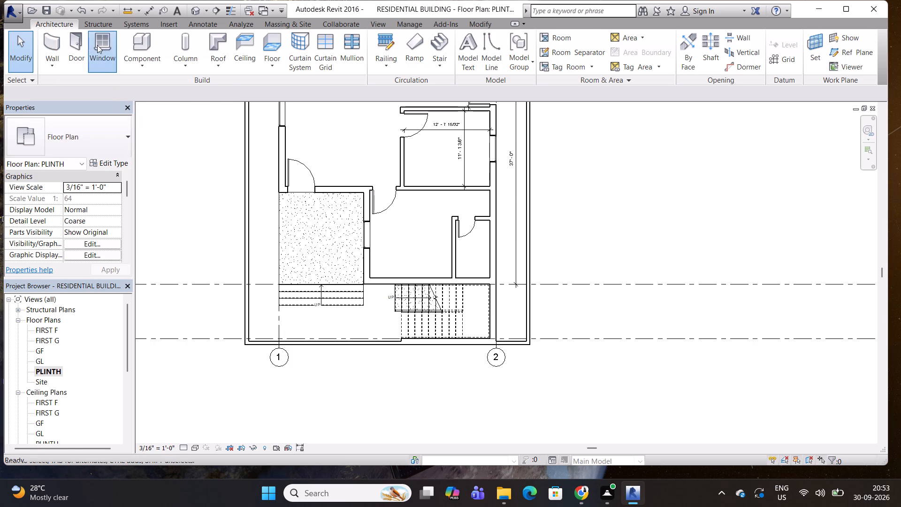
click(108, 162)
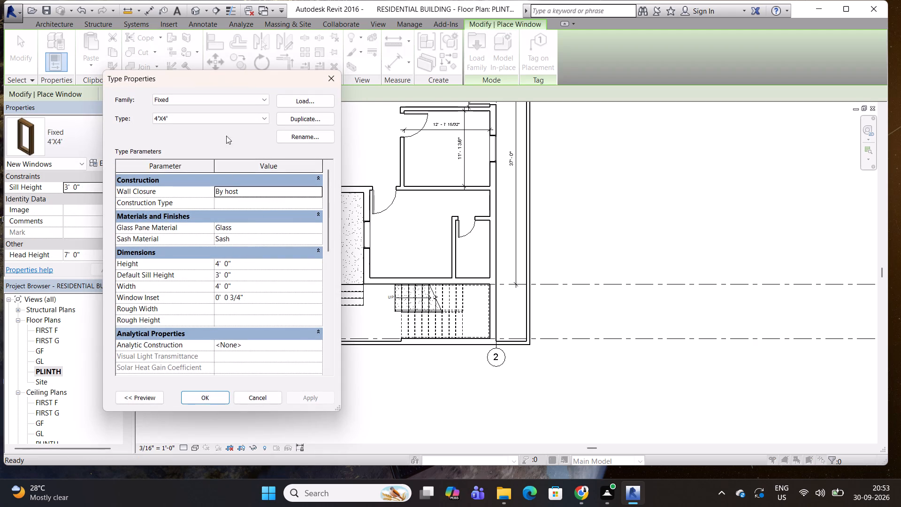
click(304, 118)
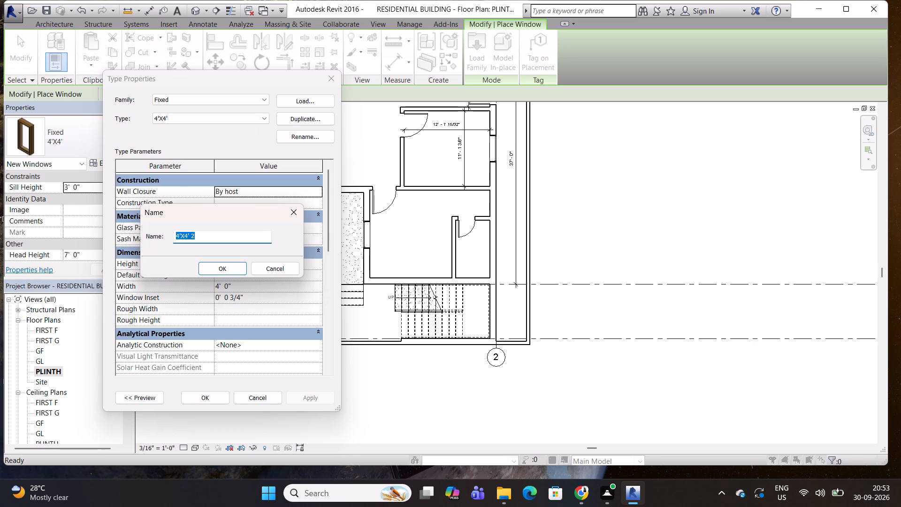
key(2)
text(;X2')
key(Return)
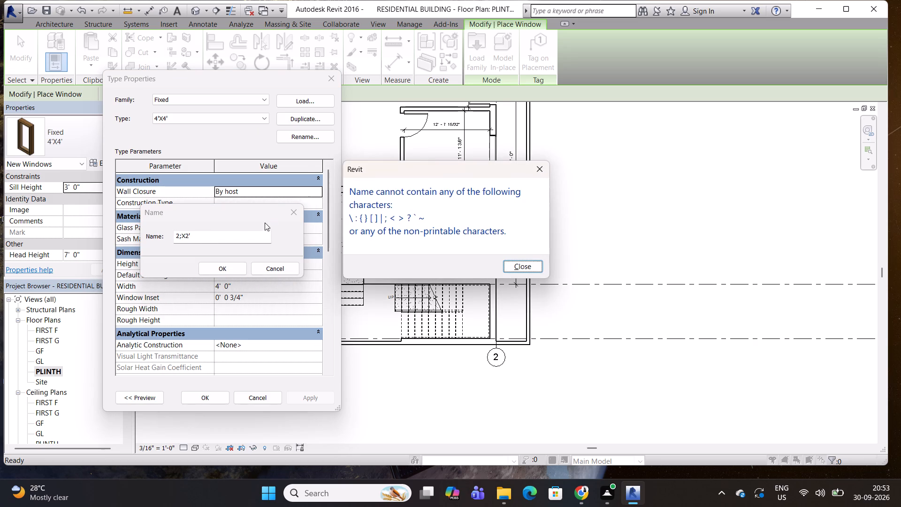
key(Escape)
click(183, 238)
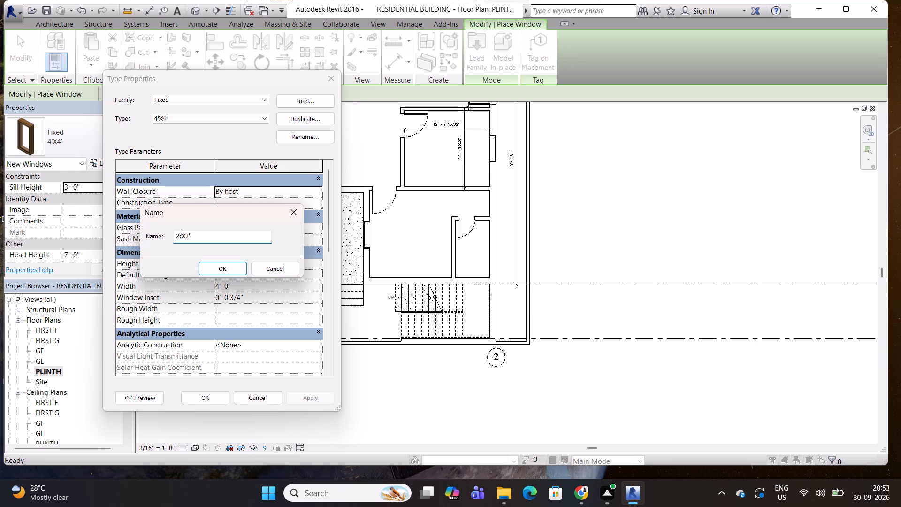
key(BackSpace)
key(apostrophe)
key(Return)
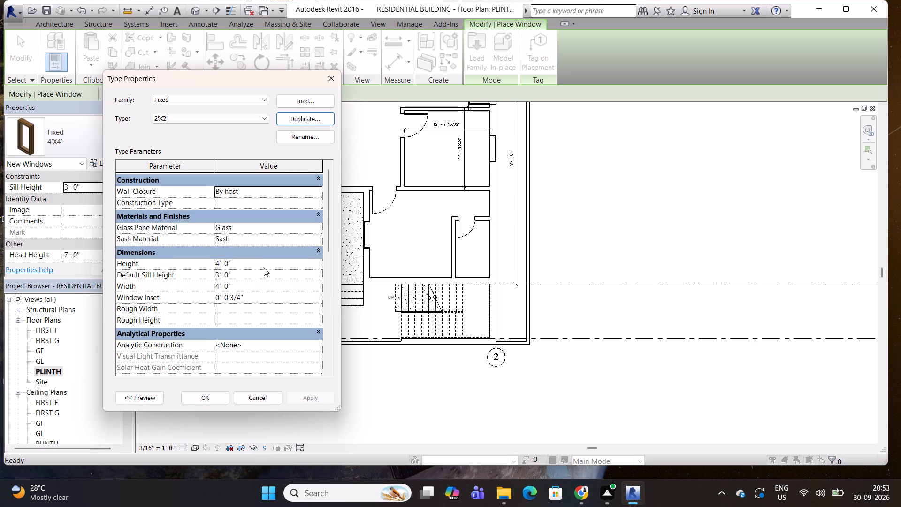
Set the new 2'X2' window type's height and width to 2' each.
click(237, 265)
text(2')
click(248, 287)
text(2')
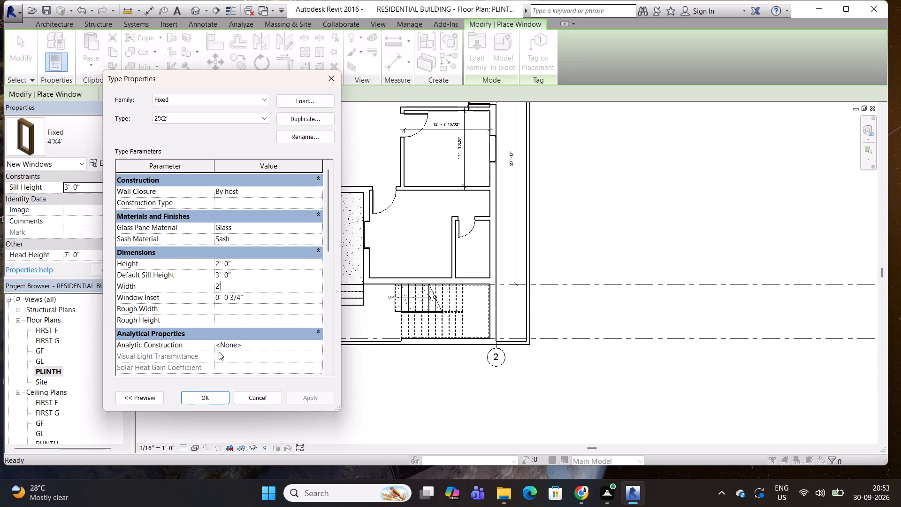
click(212, 399)
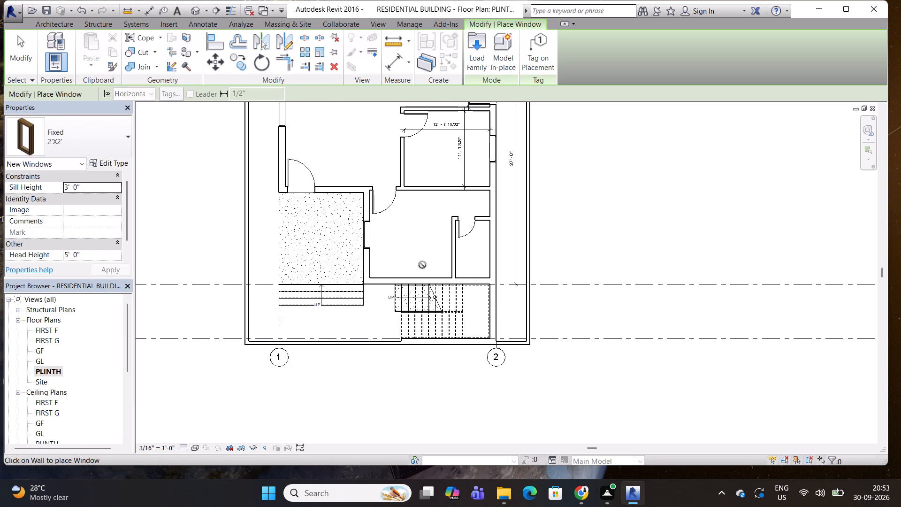
Place a 2'X2' window in the grid 2 outer wall, midway along the small room near the staircase.
scroll(478, 277, up, 5)
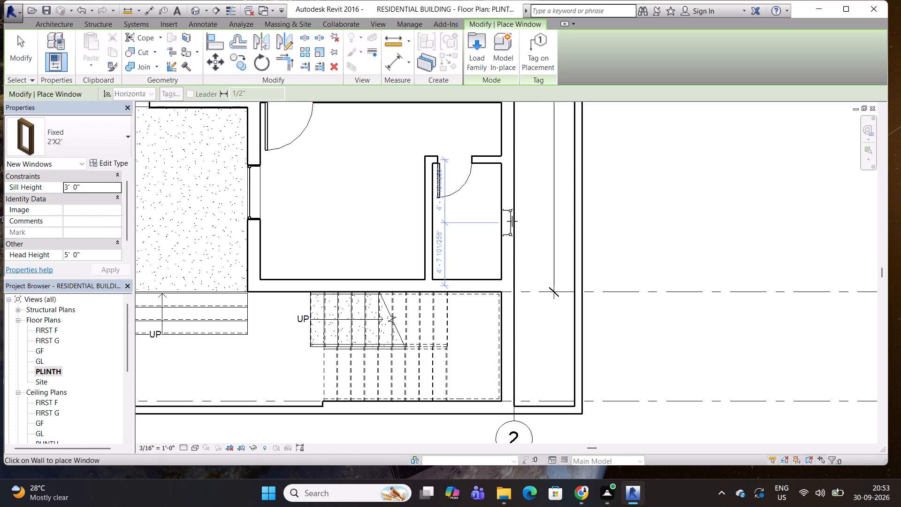
click(512, 221)
scroll(517, 218, down, 3)
middle_drag(542, 181, 533, 340)
scroll(517, 246, down, 2)
middle_drag(518, 226, 522, 305)
middle_drag(523, 299, 578, 246)
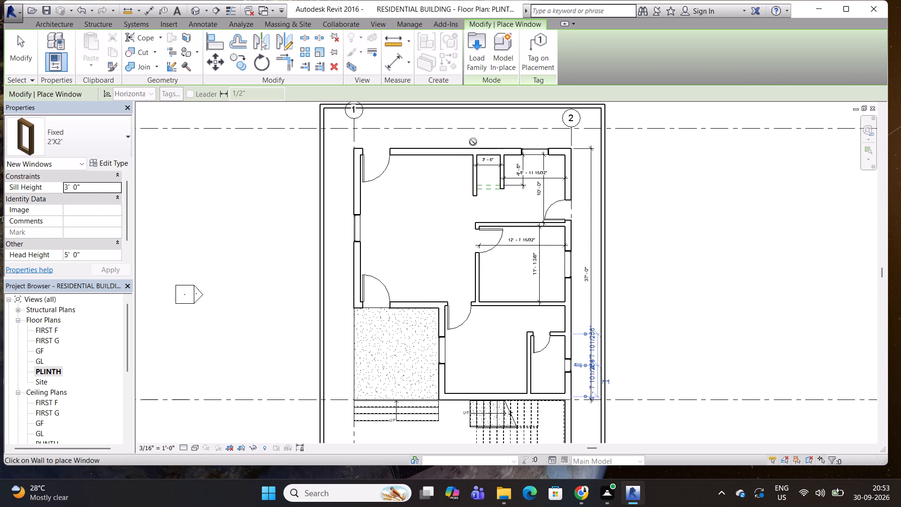
Place a 2'X2' window in the outer wall, centred on the narrow 3'-6" wide space, and save the project.
scroll(472, 141, up, 8)
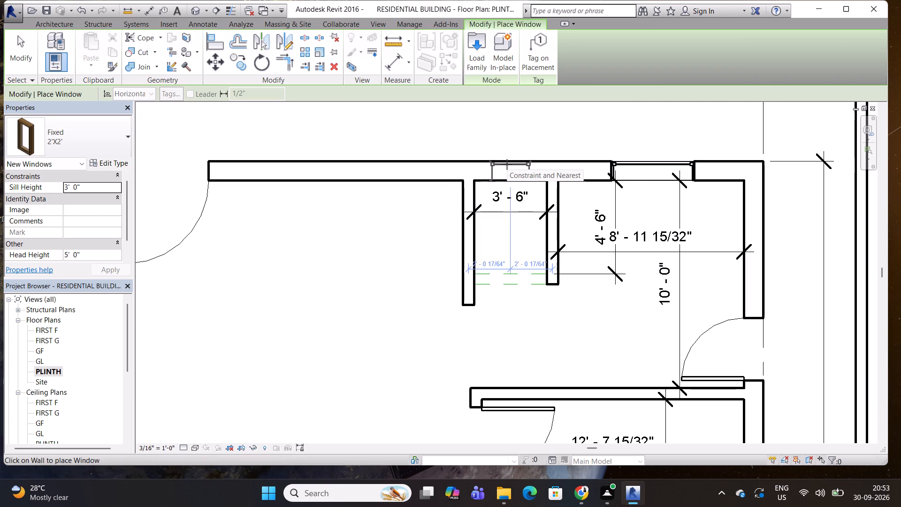
click(506, 164)
key(Escape)
key(Escape)
key(Escape)
key(Escape)
key(Escape)
key(Escape)
key(Escape)
key(Escape)
key(Escape)
key(Escape)
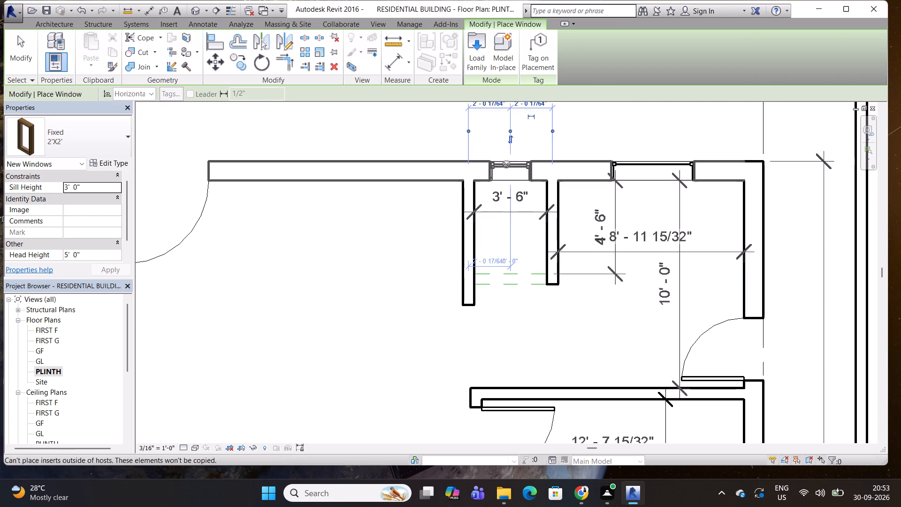
key(Escape)
key(ctrl+s)
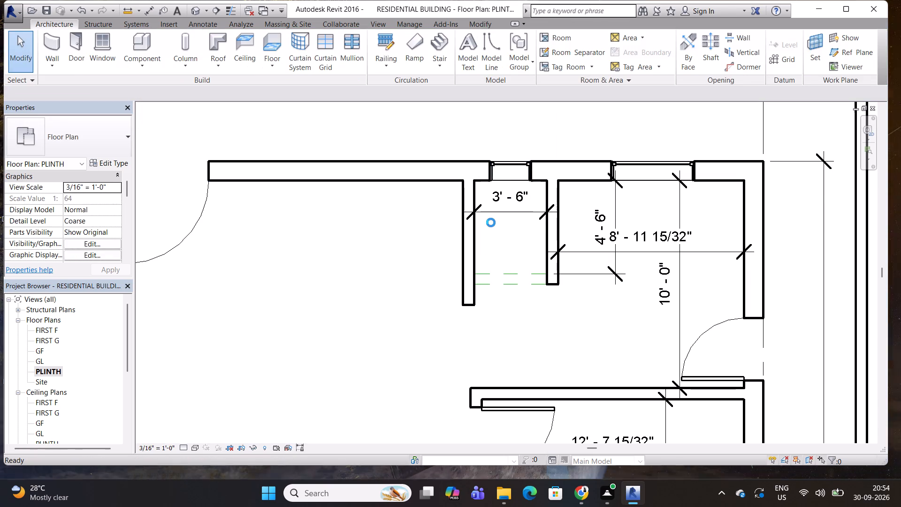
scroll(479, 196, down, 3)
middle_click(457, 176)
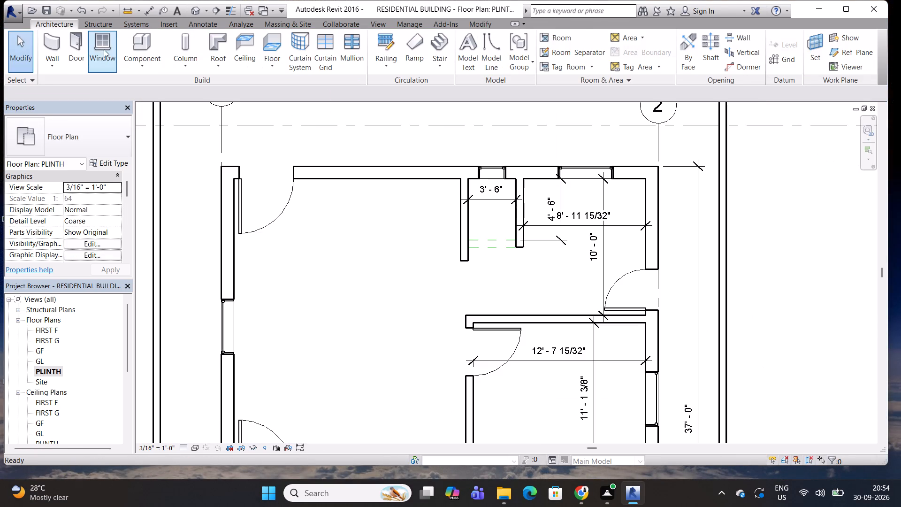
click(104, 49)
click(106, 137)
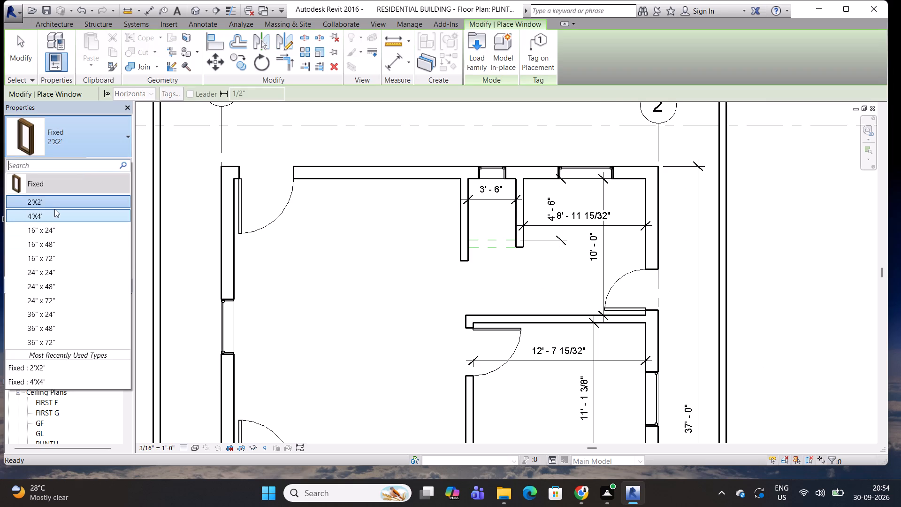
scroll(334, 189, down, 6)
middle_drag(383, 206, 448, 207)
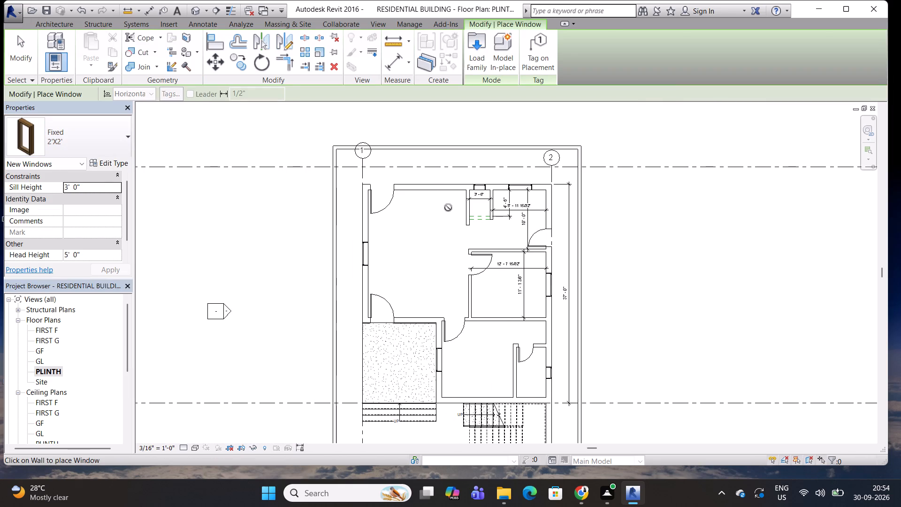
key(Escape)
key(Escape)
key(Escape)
Save the project.
key(ctrl+s)
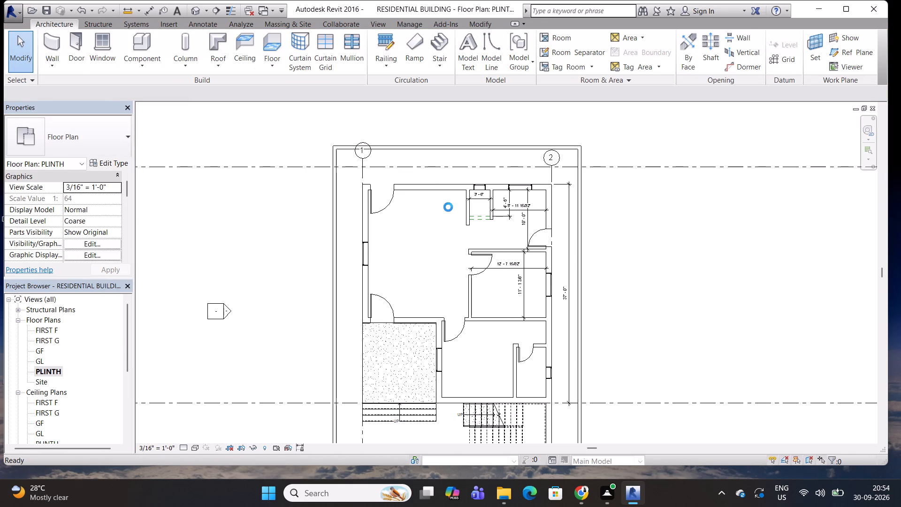
Start placing a window and duplicate the Fixed 2'X2' type as 2'X4.5'.
middle_drag(421, 297, 437, 194)
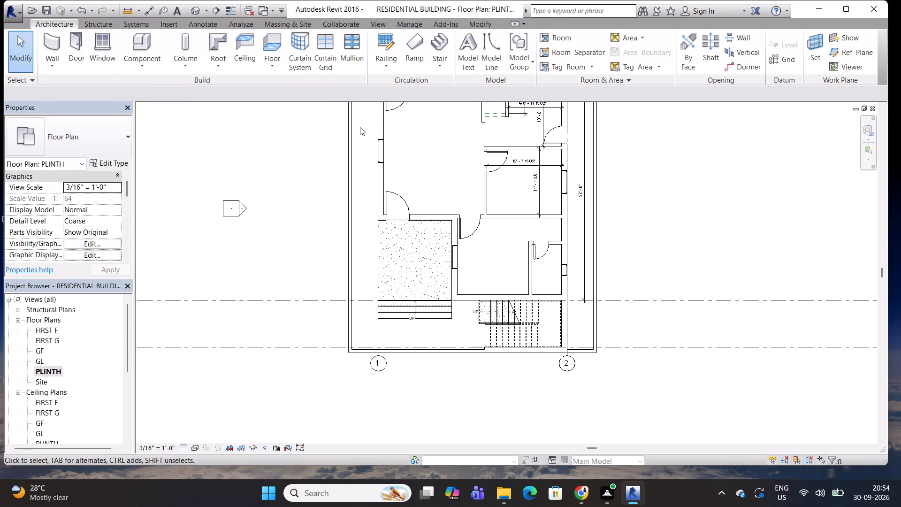
click(106, 54)
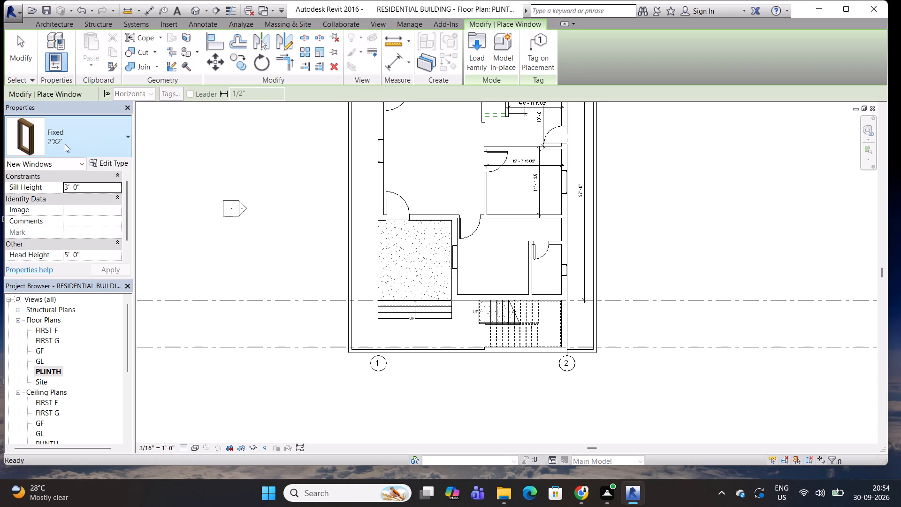
click(127, 135)
click(127, 135)
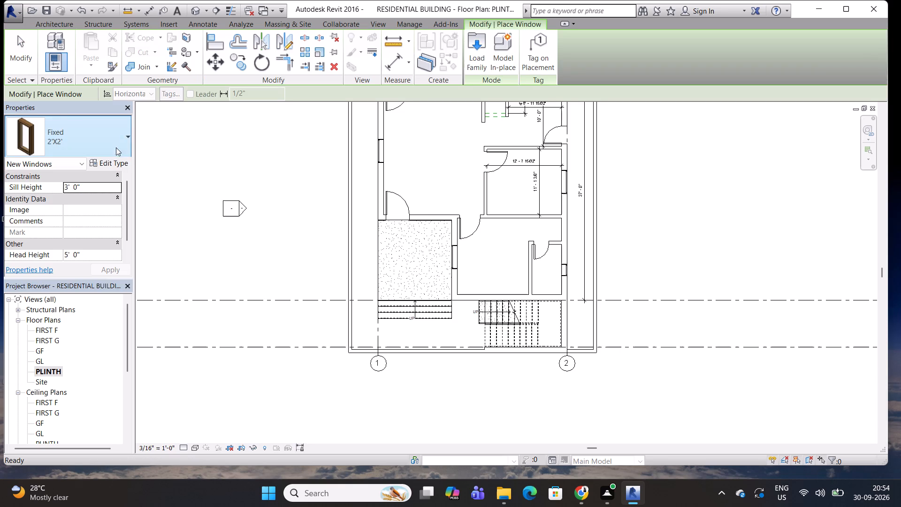
click(120, 166)
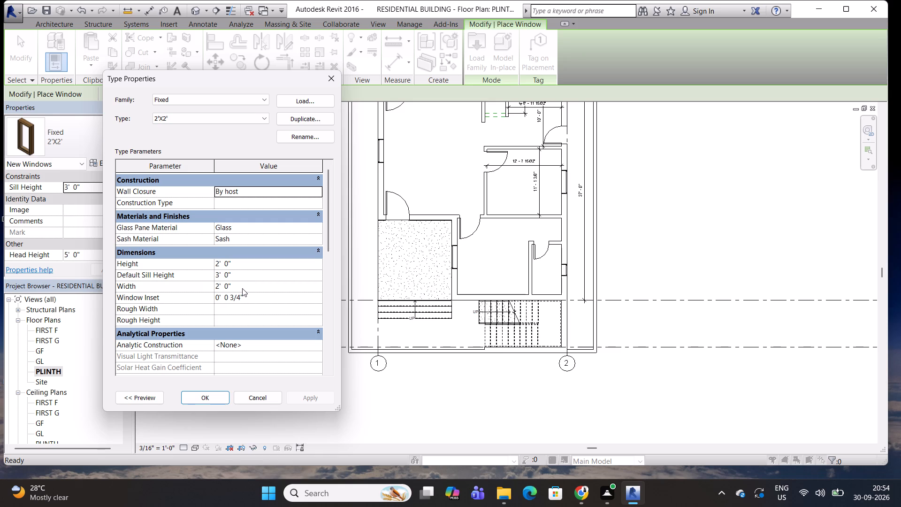
click(300, 116)
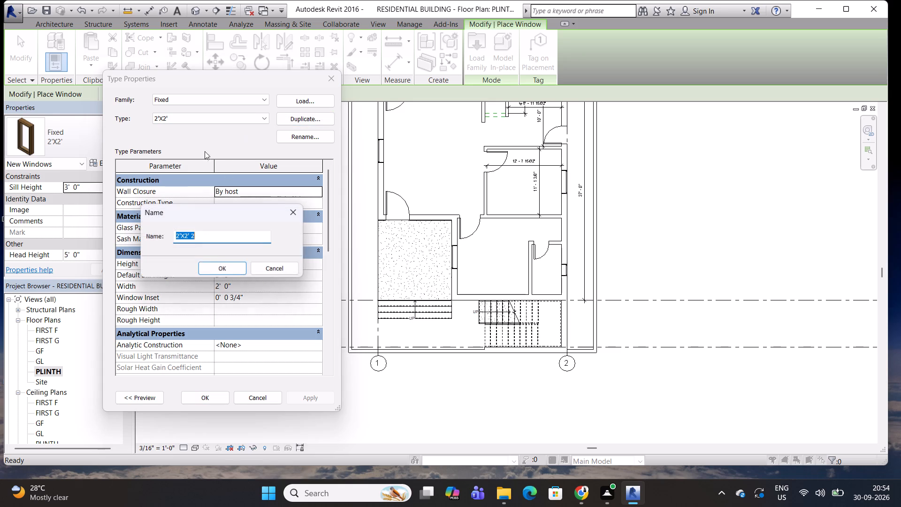
click(199, 237)
key(BackSpace)
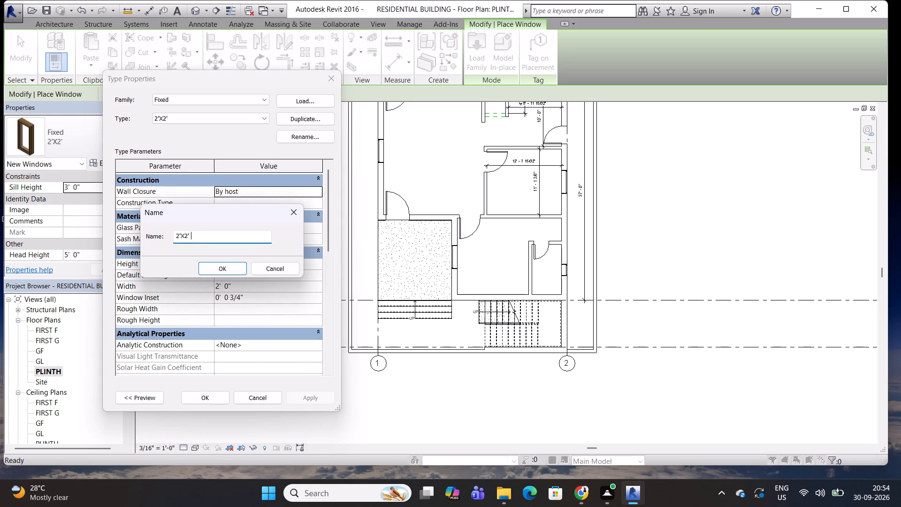
key(BackSpace)
key(BackSpace)
key(BackSpace)
key(5)
key(BackSpace)
text(4.5')
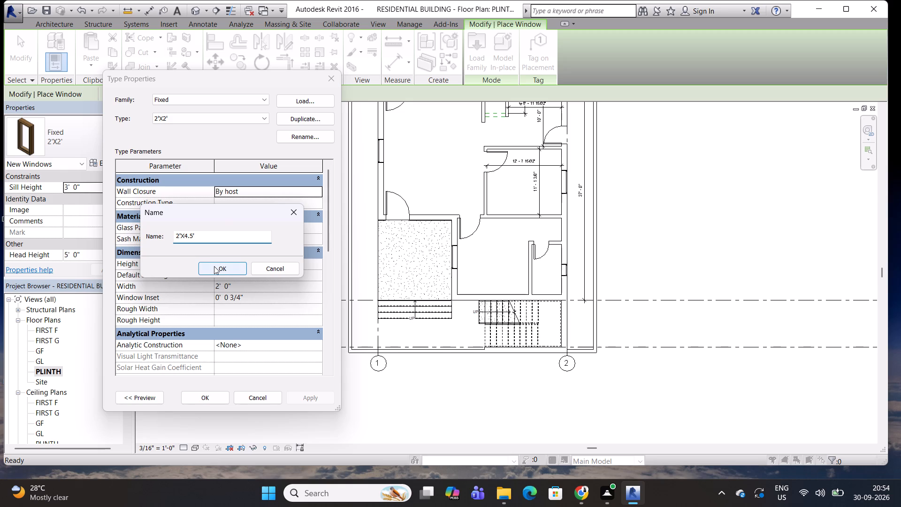
click(214, 266)
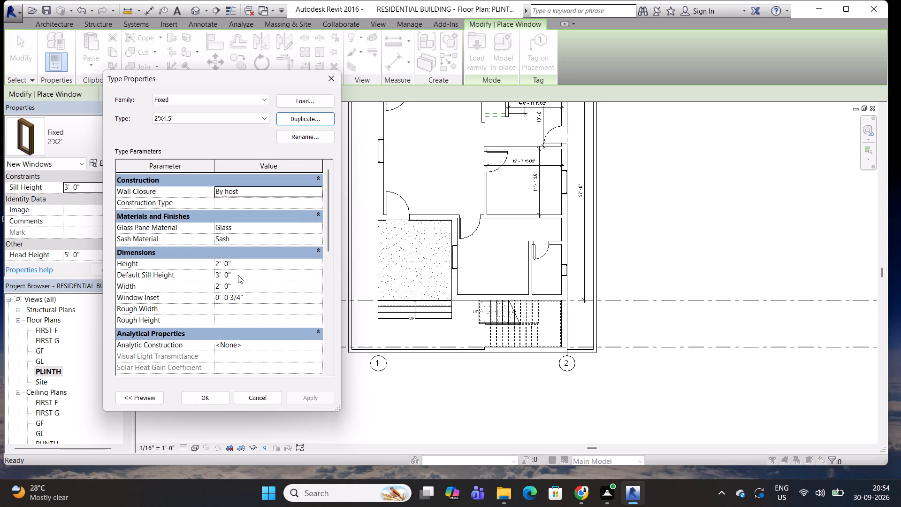
Set the 2'X4.5' window type's default sill height to 2.5'.
click(238, 275)
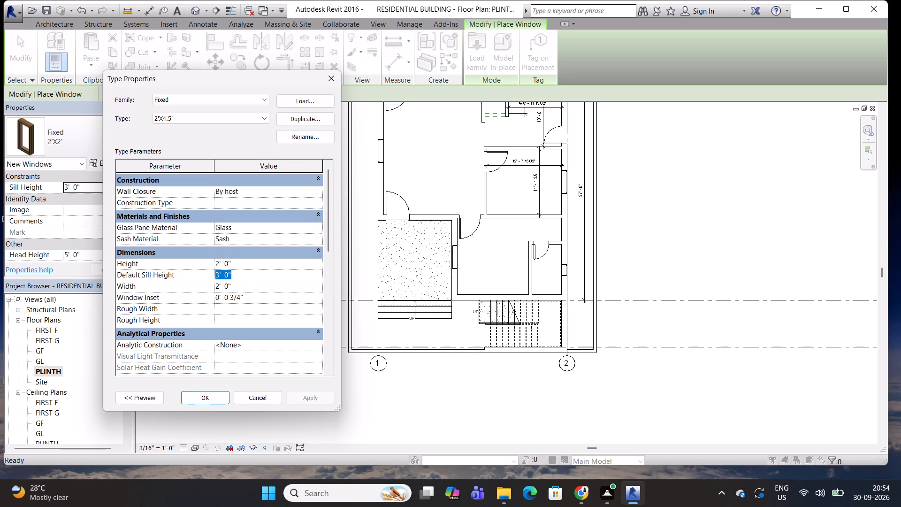
key(2)
text(.5)
key(apostrophe)
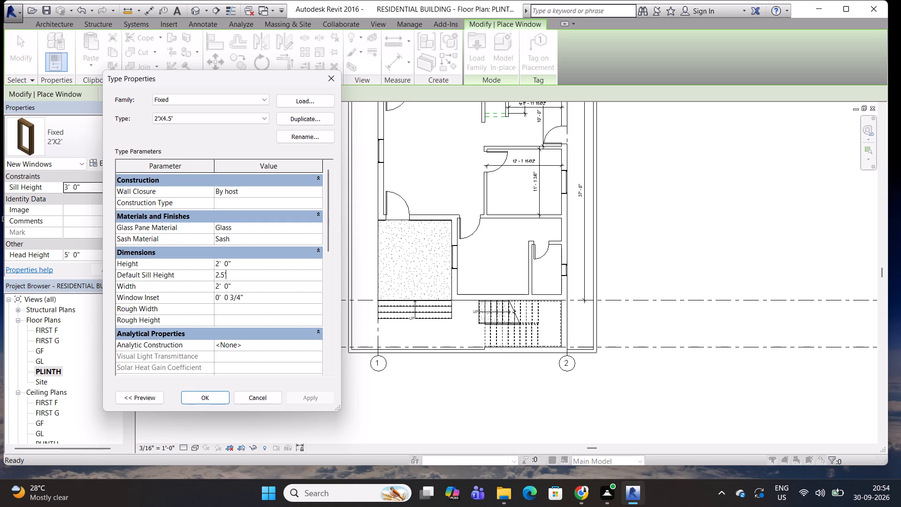
key(Return)
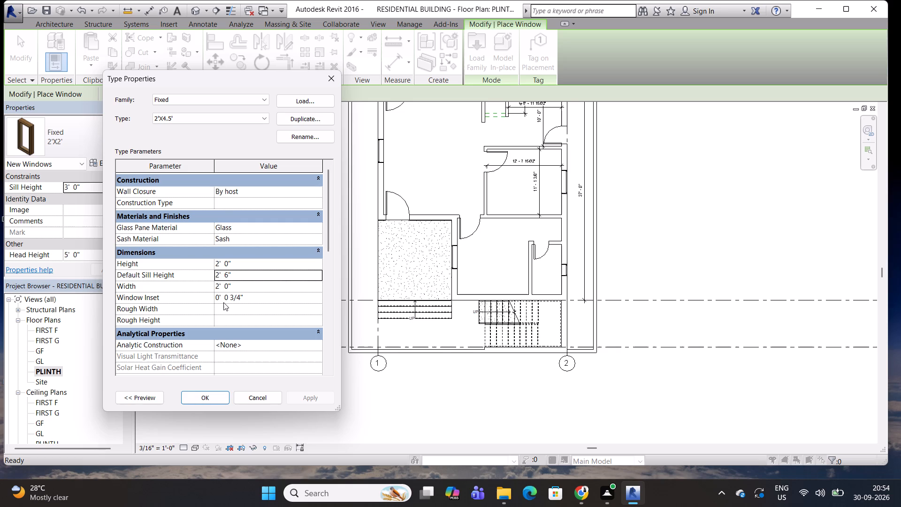
click(207, 399)
Place a 2'X4.5' window in the wall between the large room and the stippled porch, about 2' from the porch's inner corner.
scroll(444, 220, up, 5)
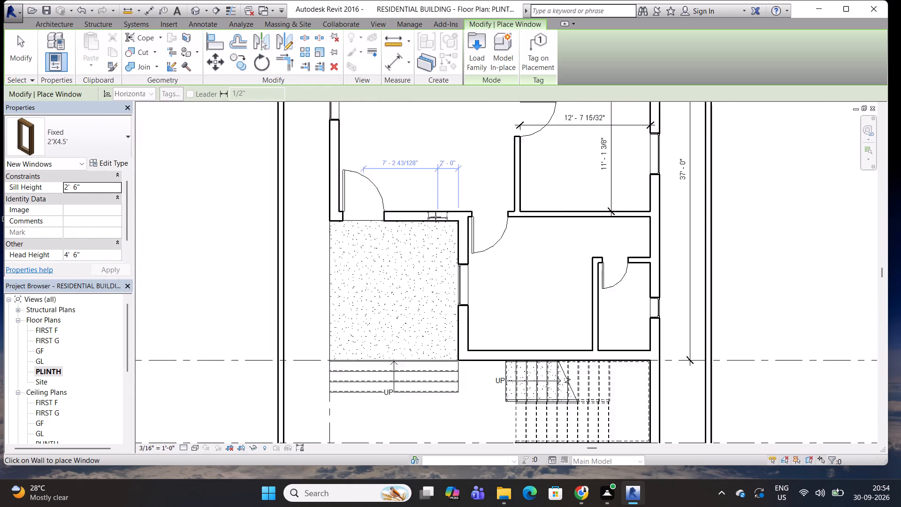
scroll(435, 217, up, 3)
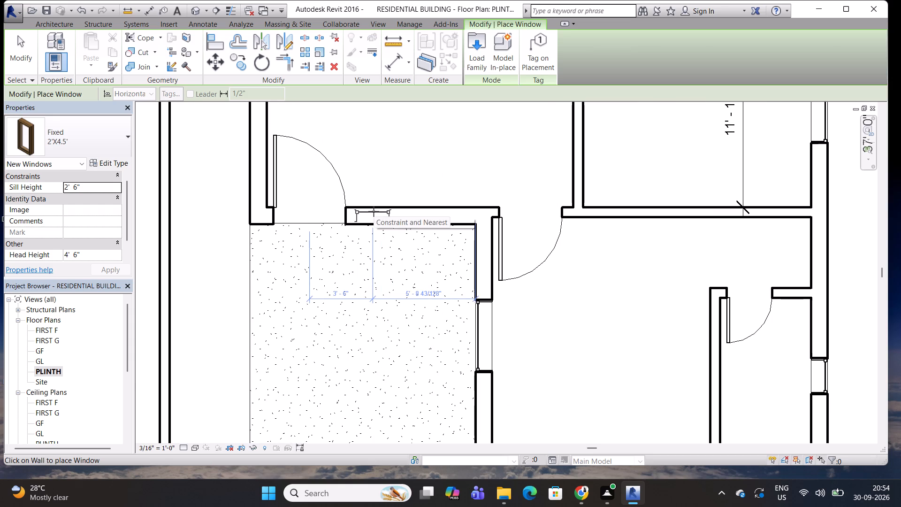
scroll(374, 211, down, 6)
middle_drag(375, 211, 367, 315)
scroll(367, 315, up, 4)
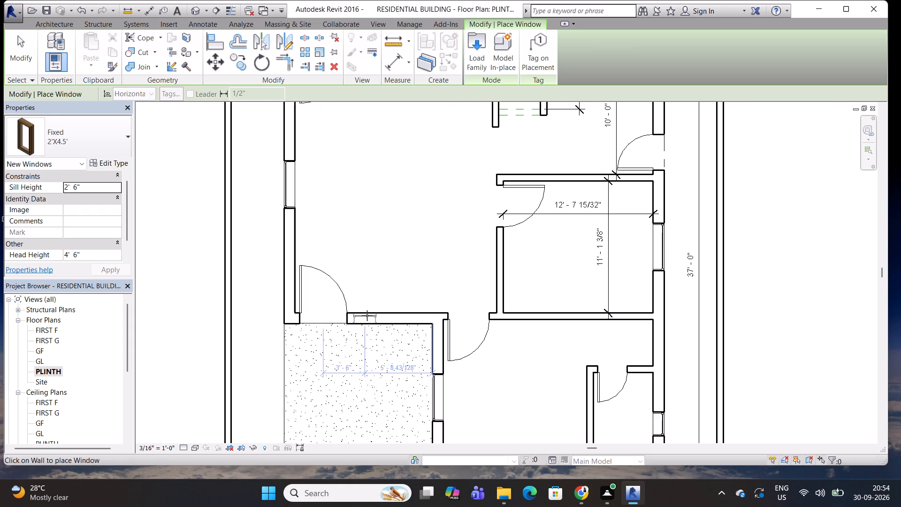
scroll(367, 315, up, 4)
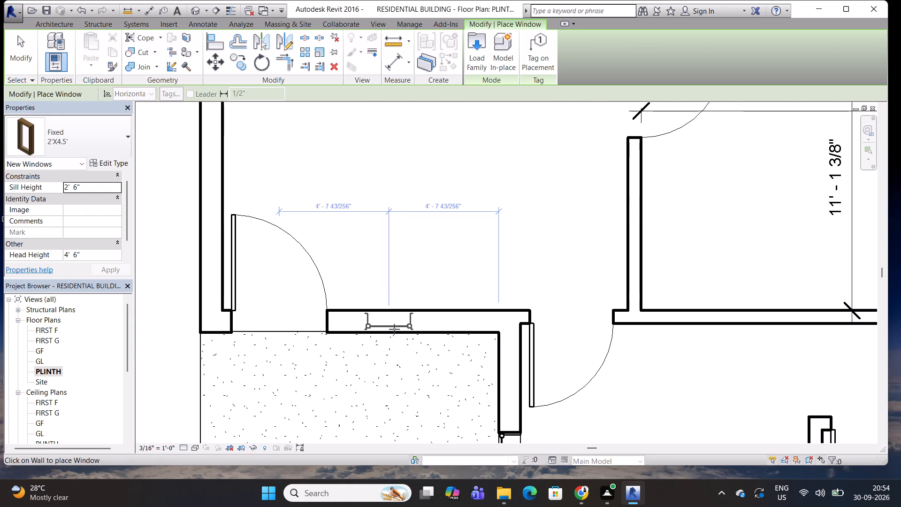
click(450, 330)
middle_drag(422, 319, 492, 288)
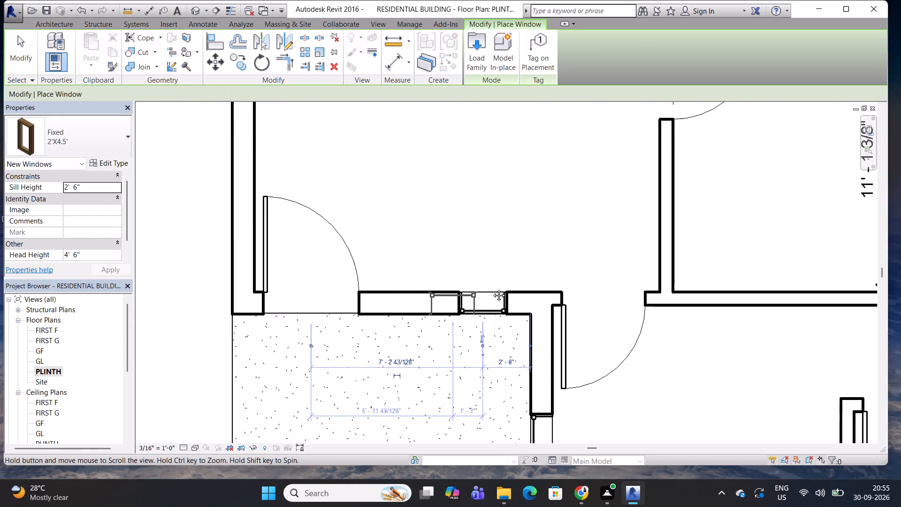
middle_drag(492, 288, 509, 283)
key(Escape)
key(Escape)
key(Escape)
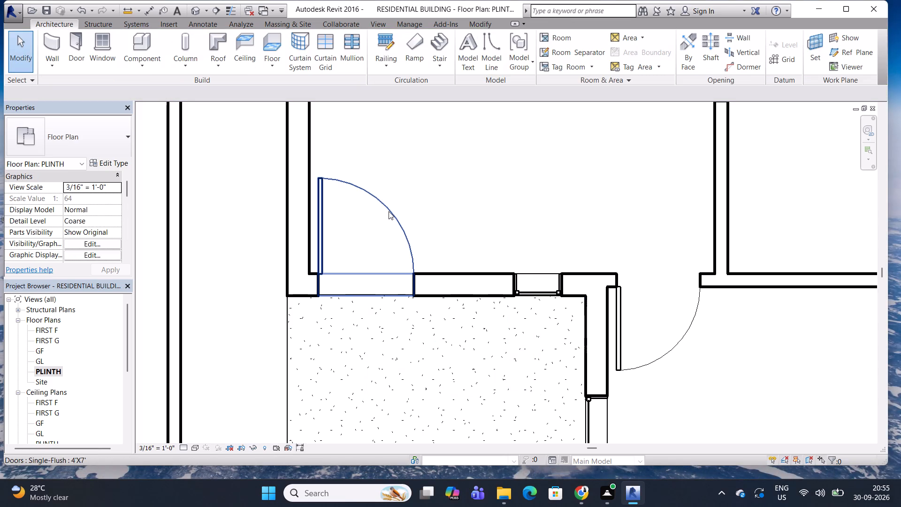
Move the 4'X7' porch door 4.5" along its wall, away from the grid 1 wall.
click(389, 211)
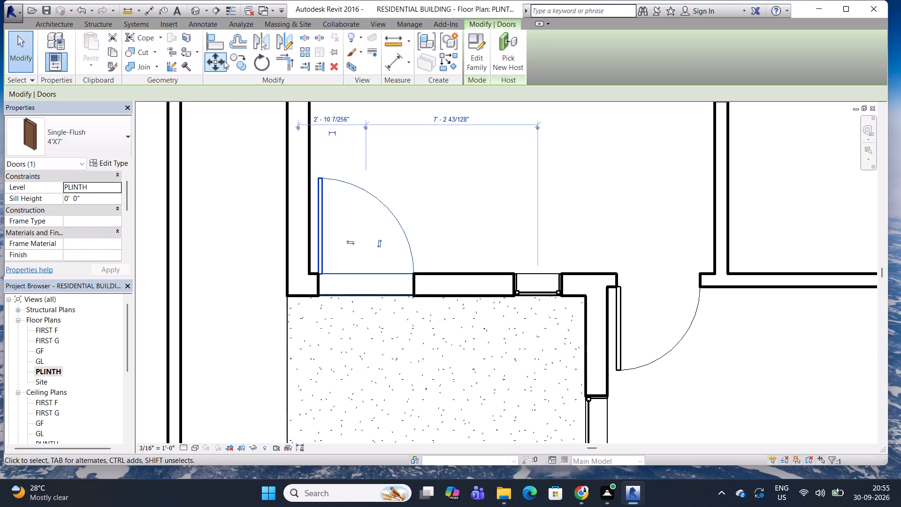
click(218, 60)
scroll(305, 264, up, 4)
click(322, 310)
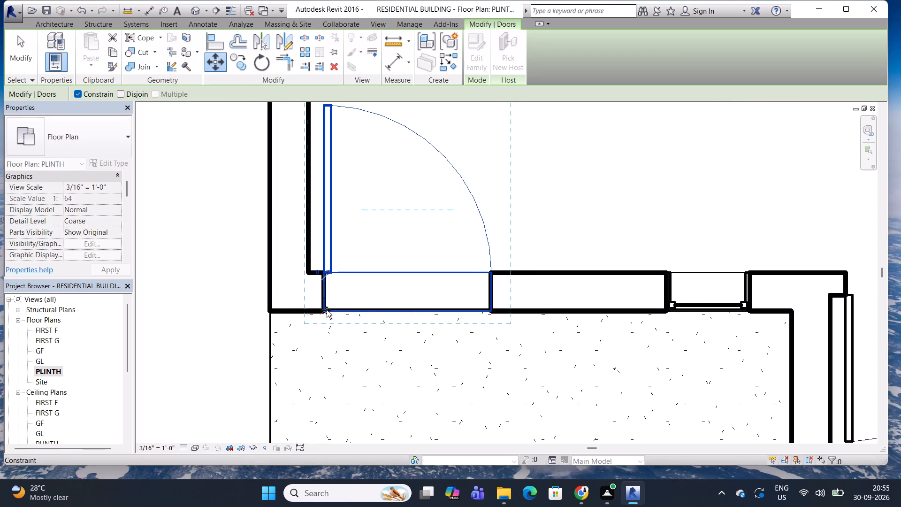
text(4.5)
key(shift+quotedbl)
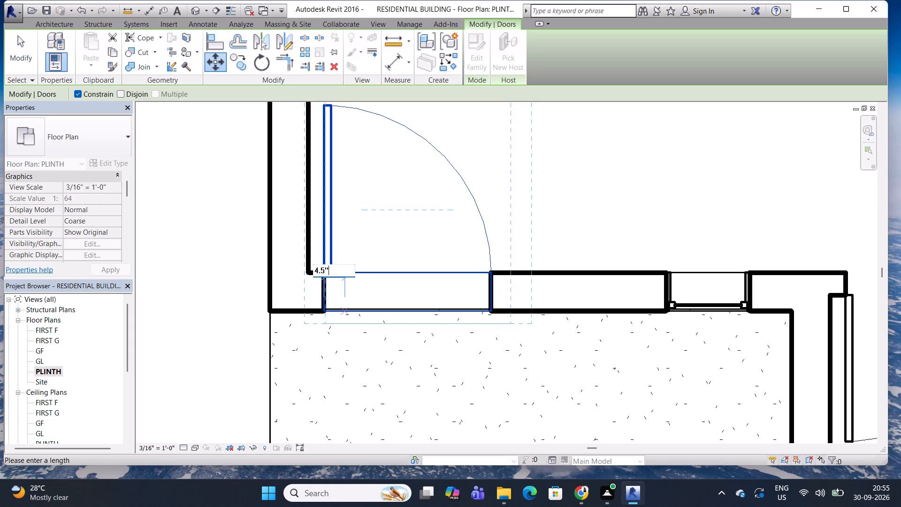
key(Return)
middle_drag(355, 299, 401, 277)
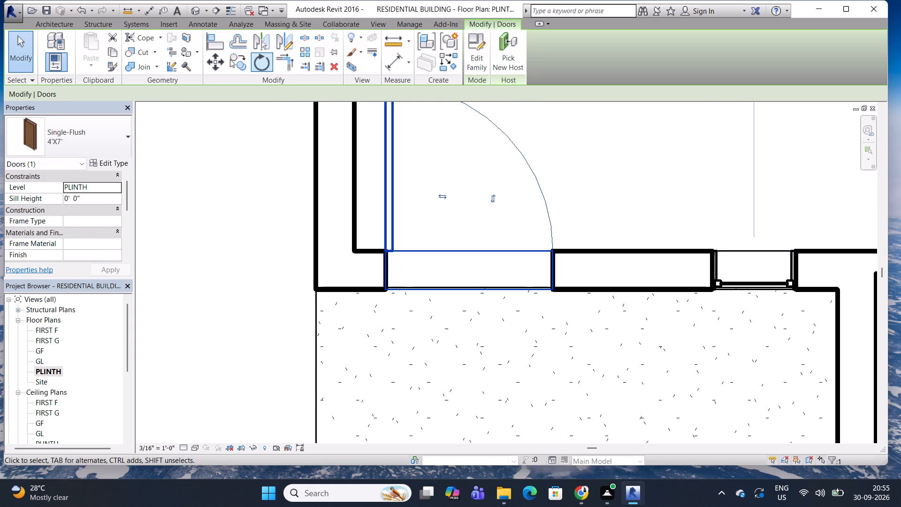
Move the 4'X7' porch door another 2' along its wall, towards the 2'X4.5' window.
click(219, 58)
click(385, 286)
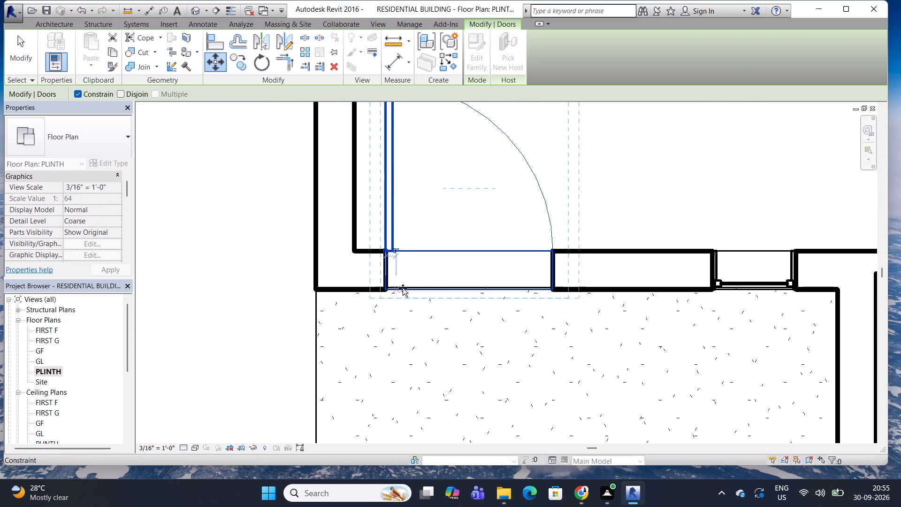
text(2')
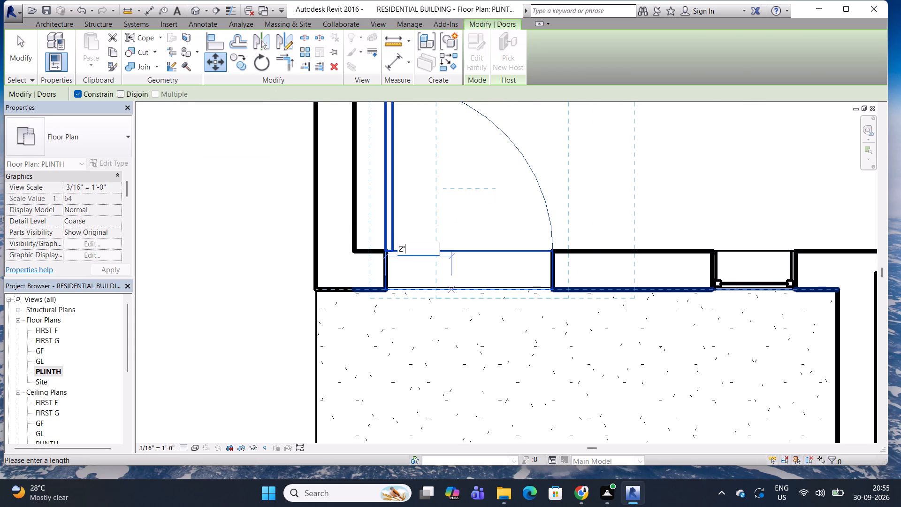
key(Return)
scroll(454, 288, down, 4)
middle_drag(472, 253, 415, 255)
middle_drag(552, 256, 547, 251)
scroll(423, 268, up, 4)
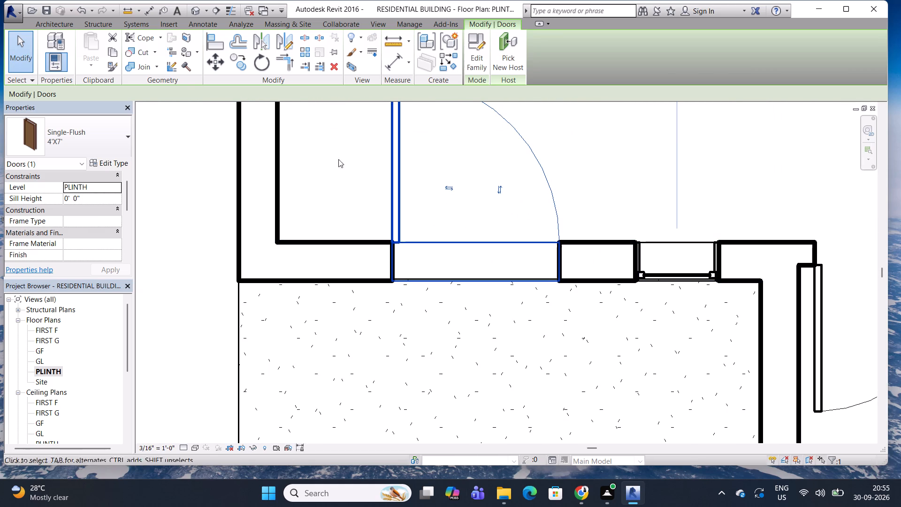
Move the 4'X7' porch door another 4.5" along its wall, towards the 2'X4.5' window.
click(209, 63)
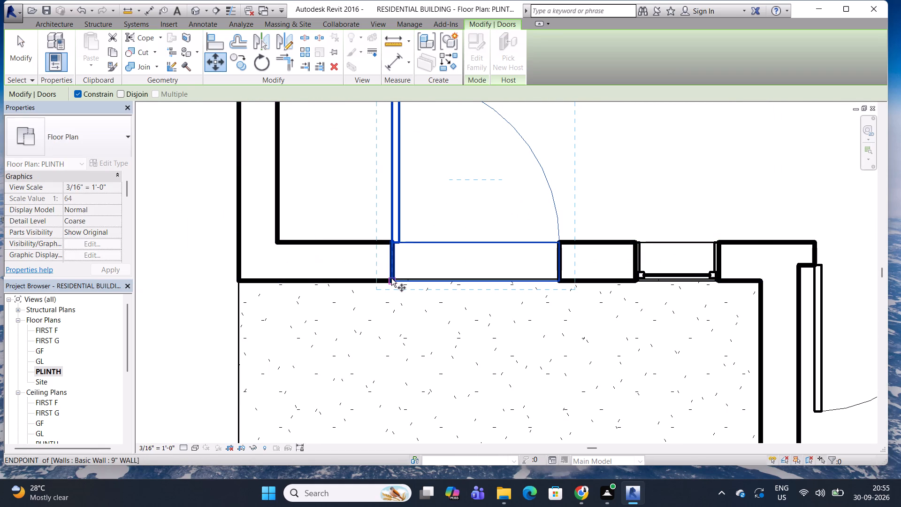
click(391, 278)
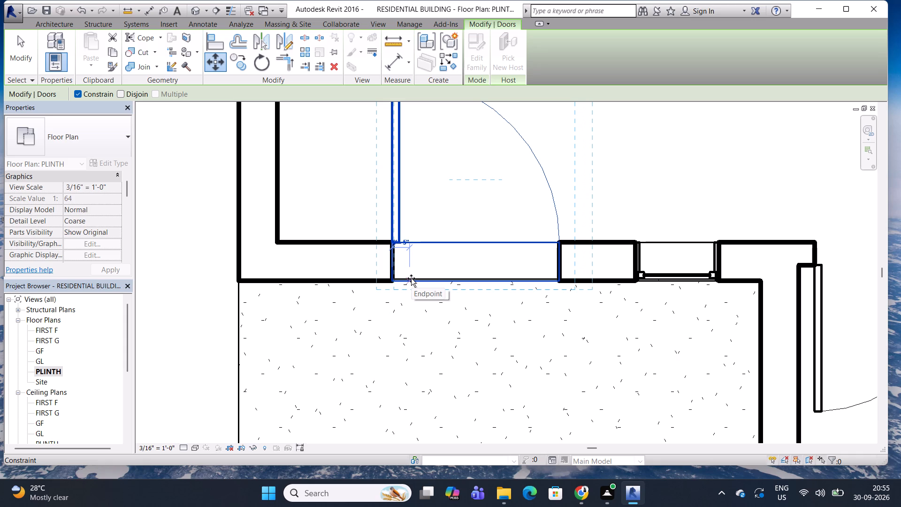
text(4.5")
key(Return)
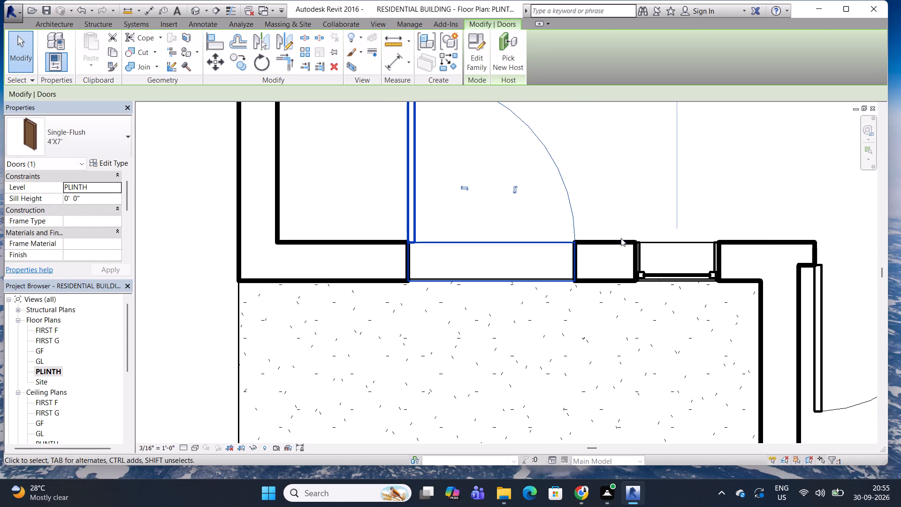
key(Escape)
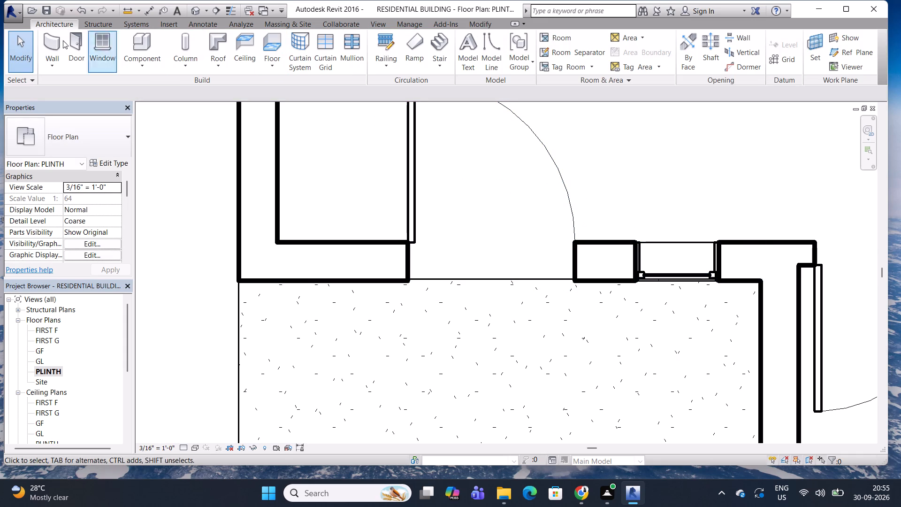
Place a second 2'X4.5' window in the porch wall between the 4'X7' door and the grid 1 wall, about 2'-1" from the grid 1 wall.
click(94, 42)
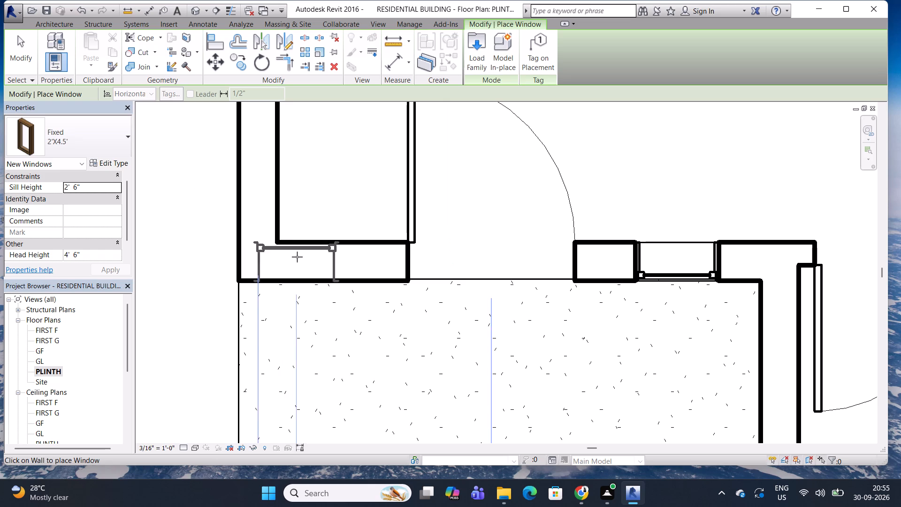
click(344, 267)
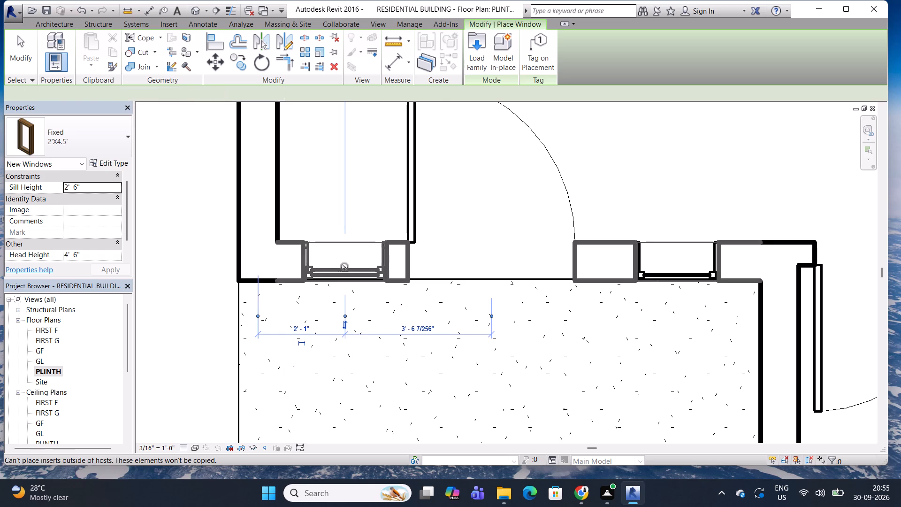
key(Escape)
key(Escape)
click(353, 240)
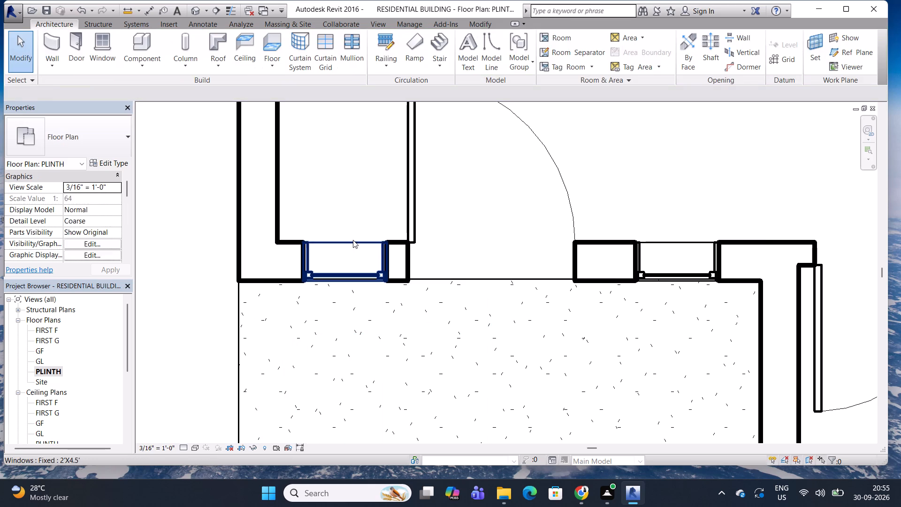
double_click(346, 307)
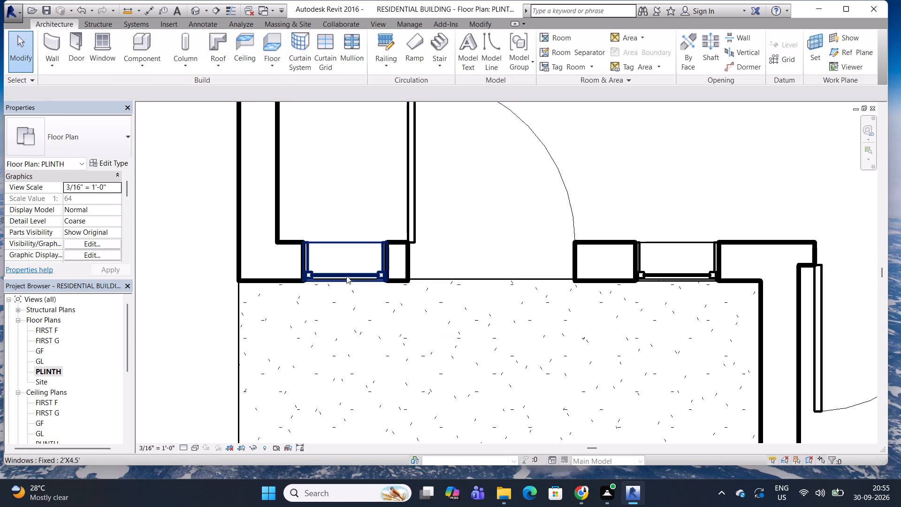
key(Escape)
Move the second 2'X4.5' window up to the porch door's edge and offset it 4.5" away from the door.
click(346, 274)
click(214, 56)
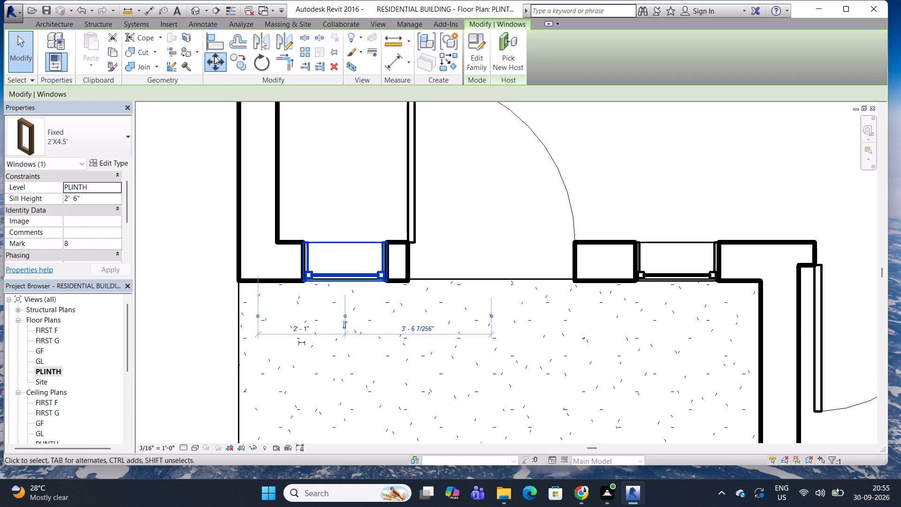
scroll(369, 272, up, 6)
click(397, 280)
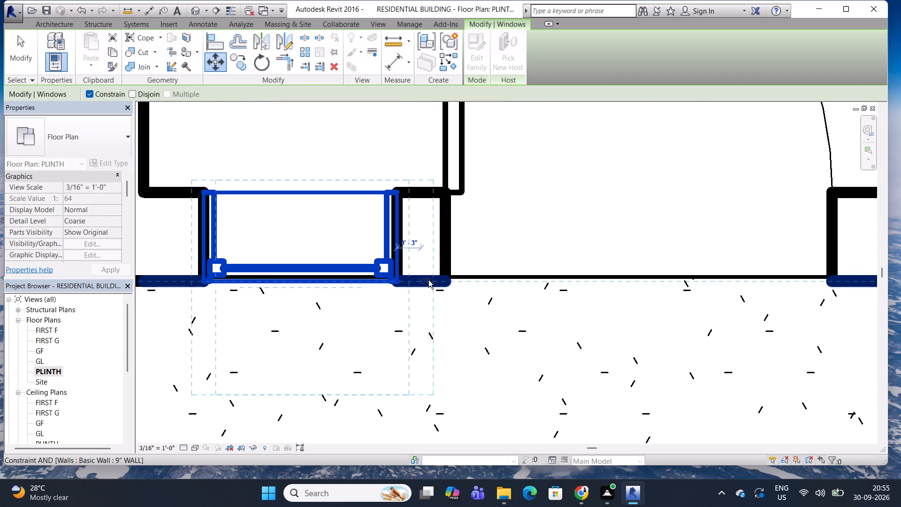
click(445, 280)
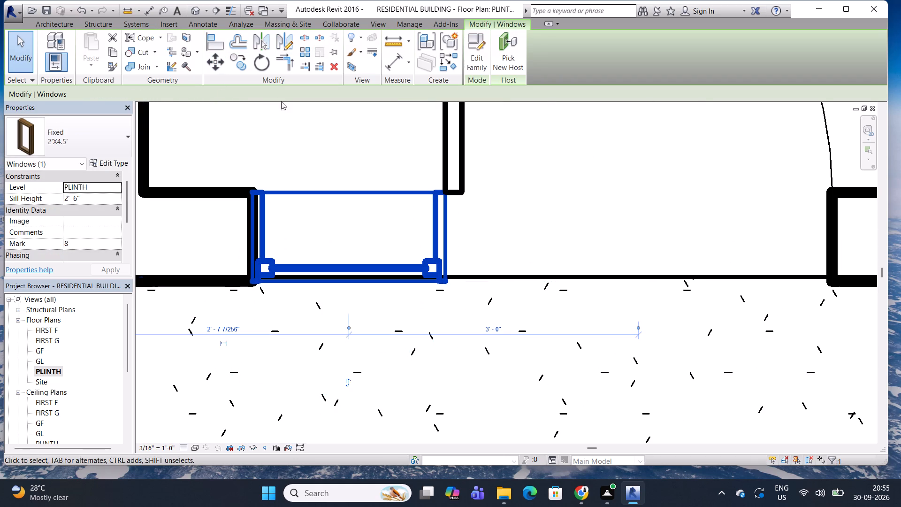
click(217, 61)
click(445, 279)
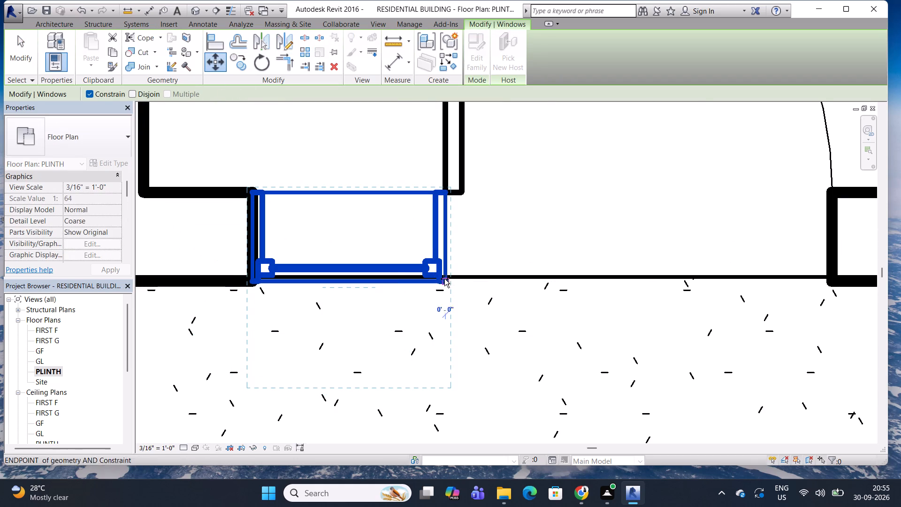
text(4.5")
key(Return)
Move the other 2'X4.5' window, near the porch's inner corner, up to the door's opposite edge and offset it 4.5" from the door.
scroll(374, 252, down, 5)
middle_drag(420, 193, 321, 199)
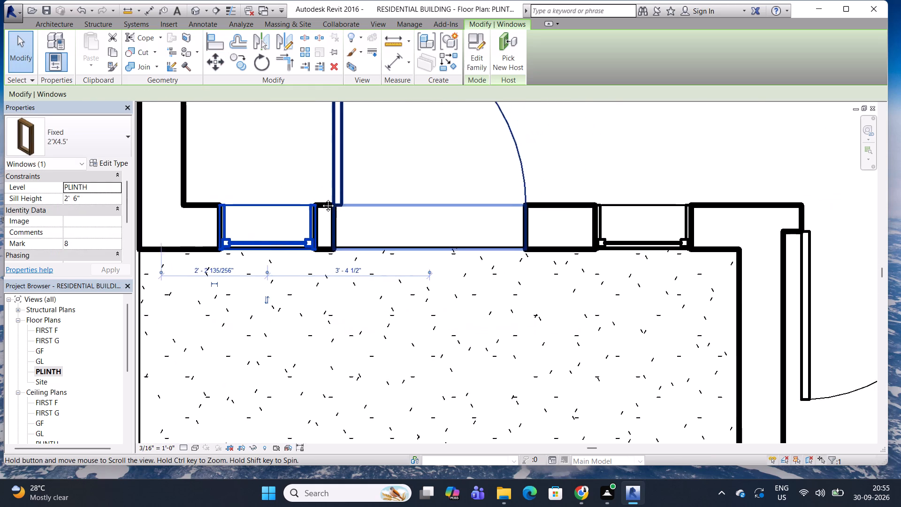
middle_drag(321, 199, 302, 202)
click(587, 210)
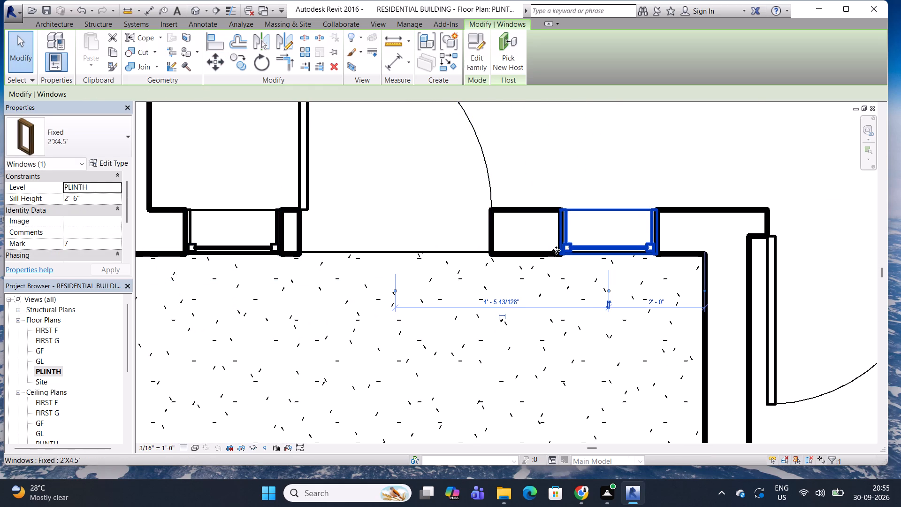
click(206, 59)
scroll(547, 196, up, 3)
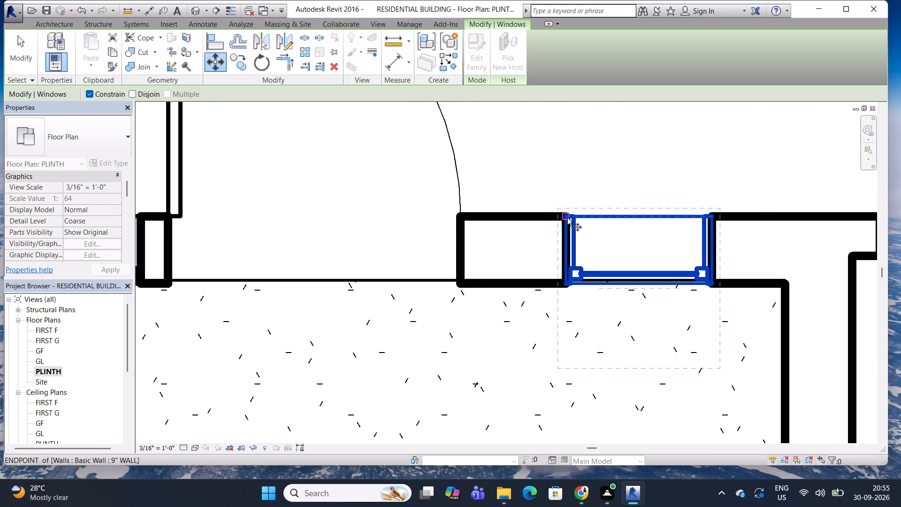
click(567, 218)
click(463, 216)
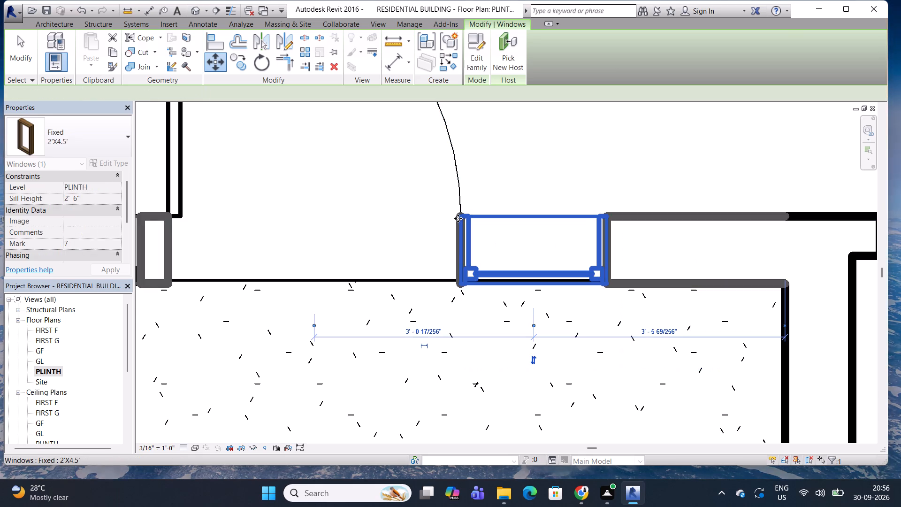
click(218, 65)
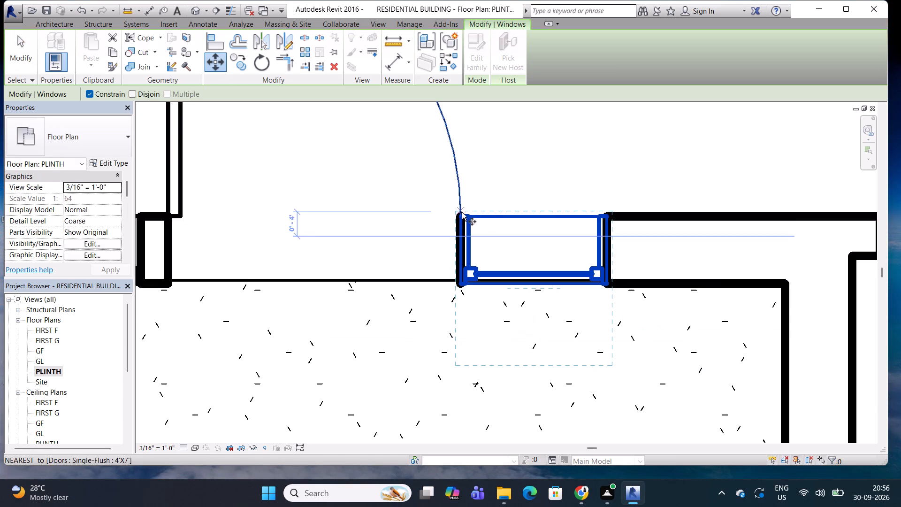
click(462, 216)
text(4.5")
key(Return)
scroll(489, 196, down, 6)
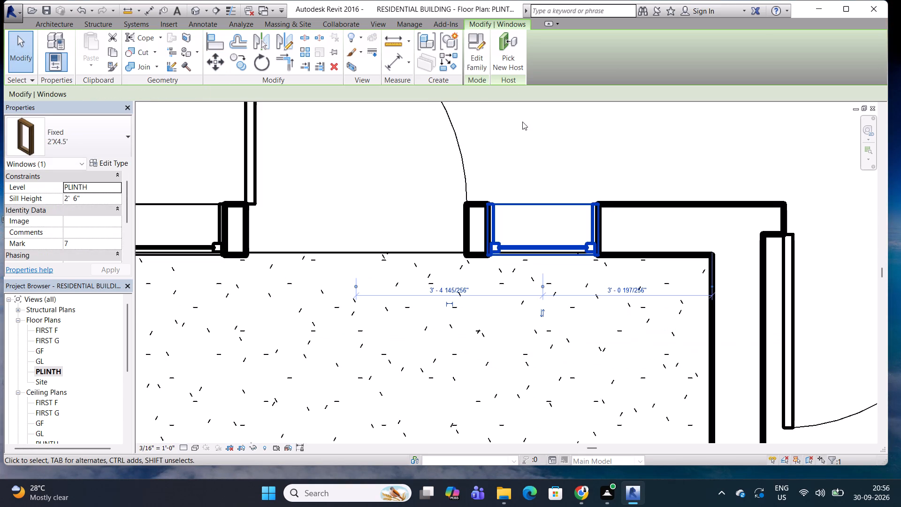
scroll(525, 128, down, 10)
middle_drag(532, 138, 513, 250)
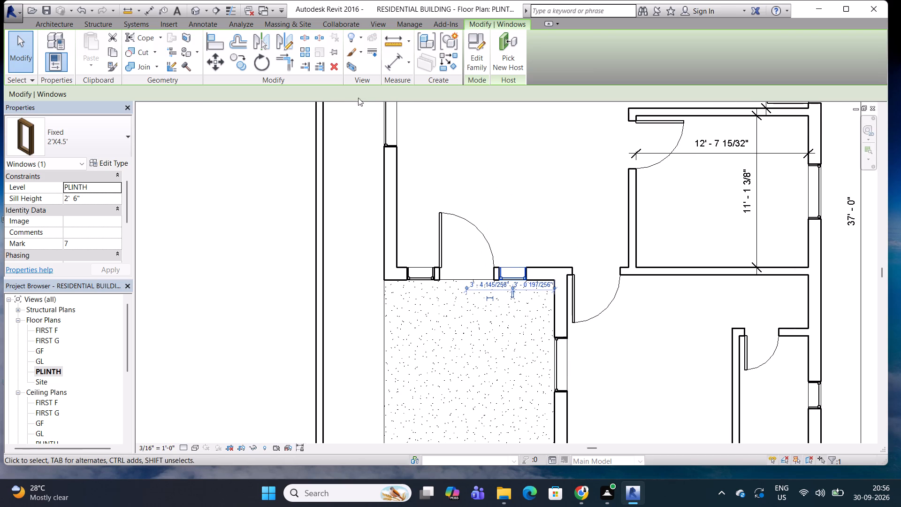
key(Escape)
key(Escape)
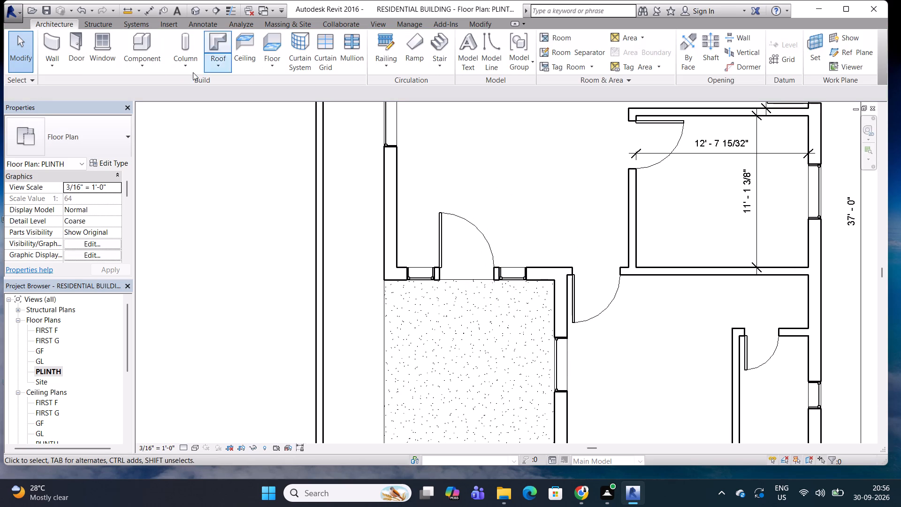
key(Escape)
key(Escape)
Examine the porch door and its two flanking windows in the 3D view.
click(193, 10)
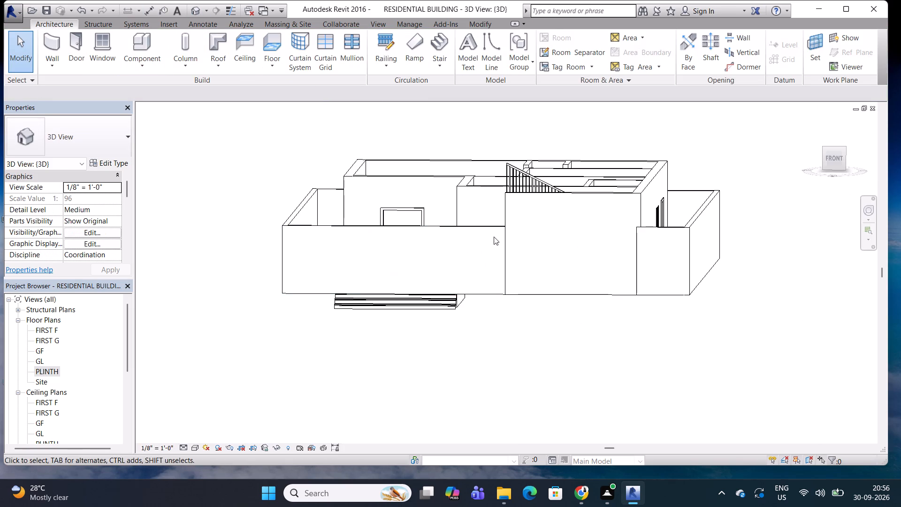
shift+middle_drag(422, 264, 451, 323)
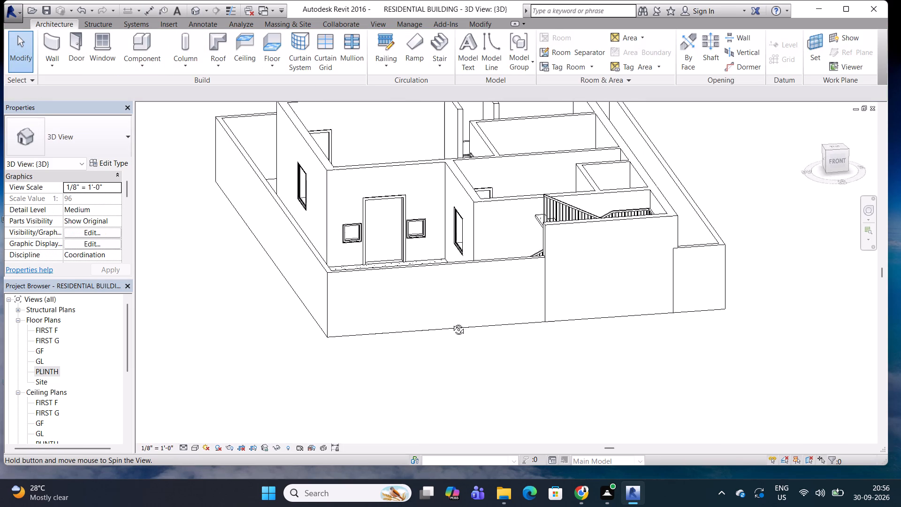
shift+middle_drag(451, 323, 446, 323)
scroll(430, 251, up, 4)
scroll(407, 216, up, 3)
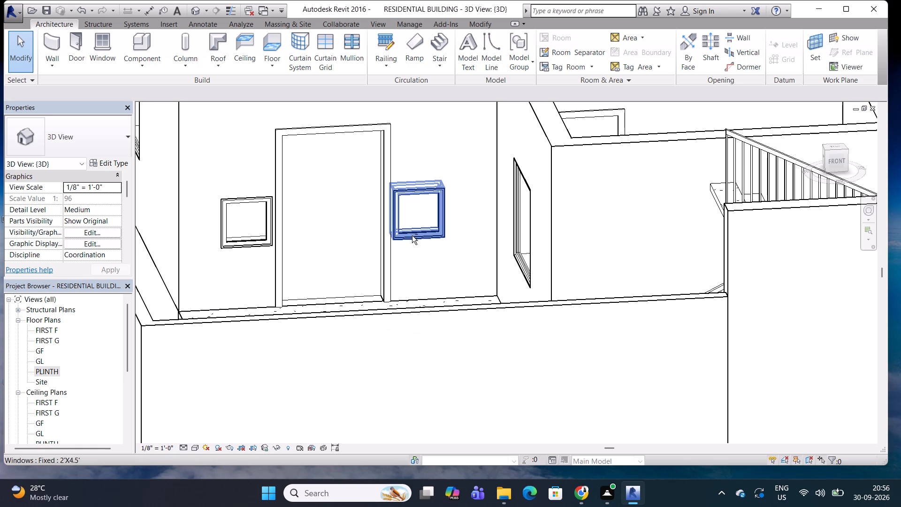
shift+middle_drag(412, 236, 418, 248)
shift+scroll(417, 248, up, 1)
scroll(407, 255, down, 5)
middle_drag(391, 236, 406, 248)
Set the 2'X4.5' window type's height to 4.5' using one of the windows beside the porch door.
click(398, 228)
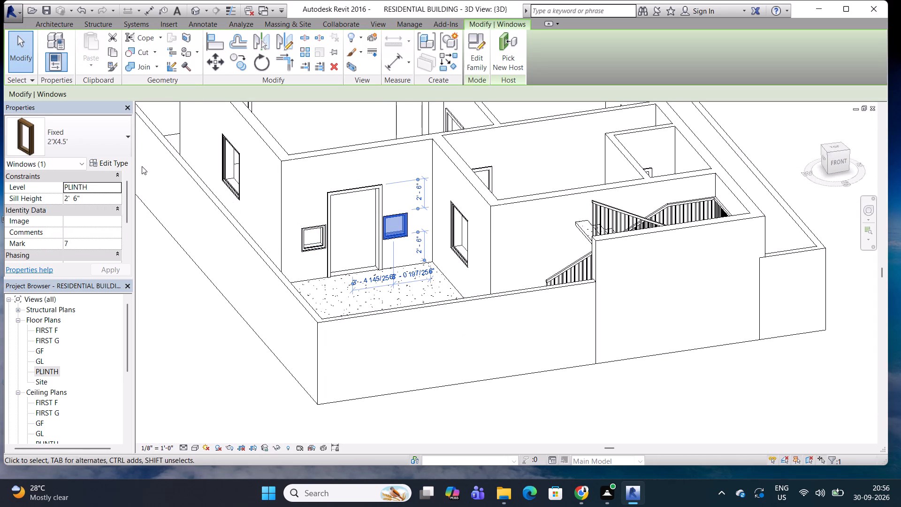
click(105, 161)
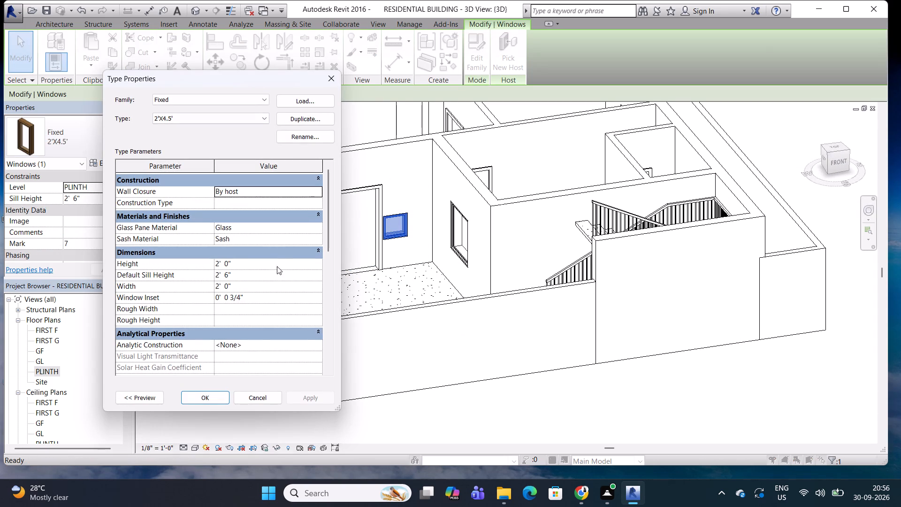
click(238, 263)
key(4)
text(.5')
key(Return)
click(298, 396)
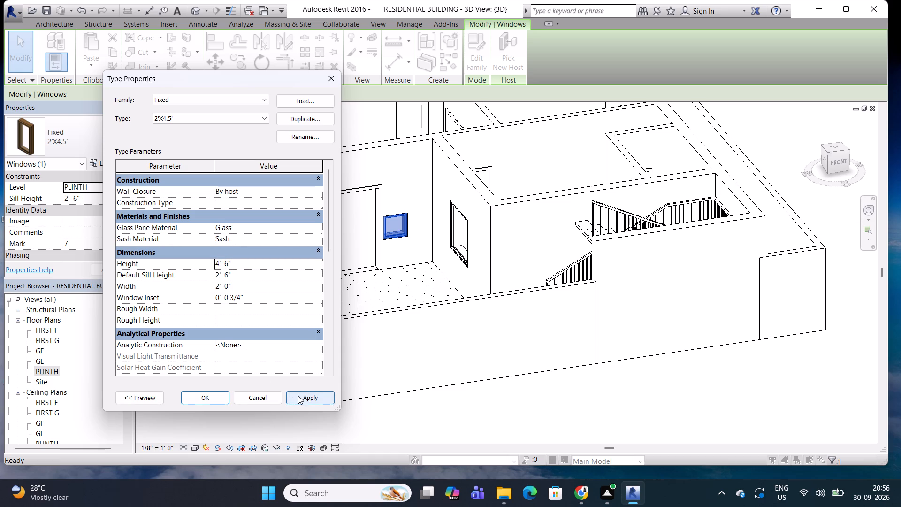
click(200, 398)
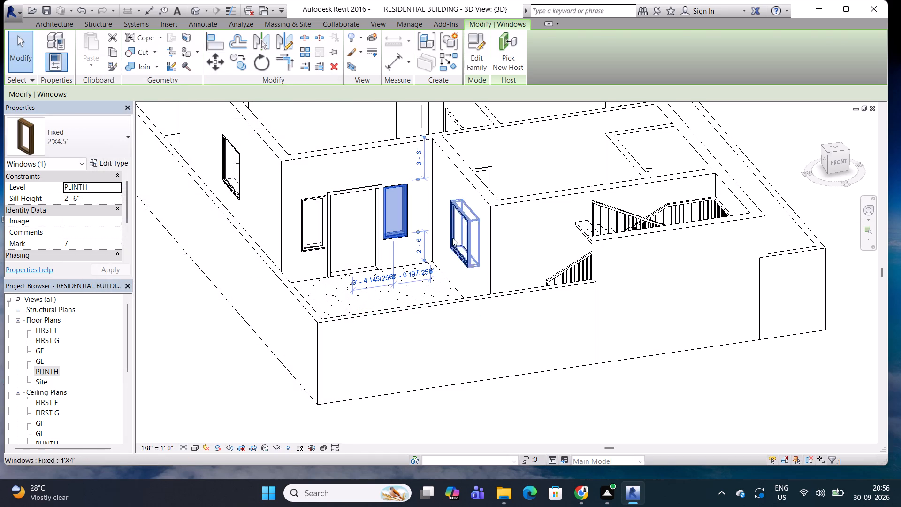
key(Escape)
key(Escape)
Inspect the 2'X4.5' windows flanking the porch door from several angles in the 3D view.
scroll(396, 215, up, 7)
shift+middle_drag(384, 239, 443, 260)
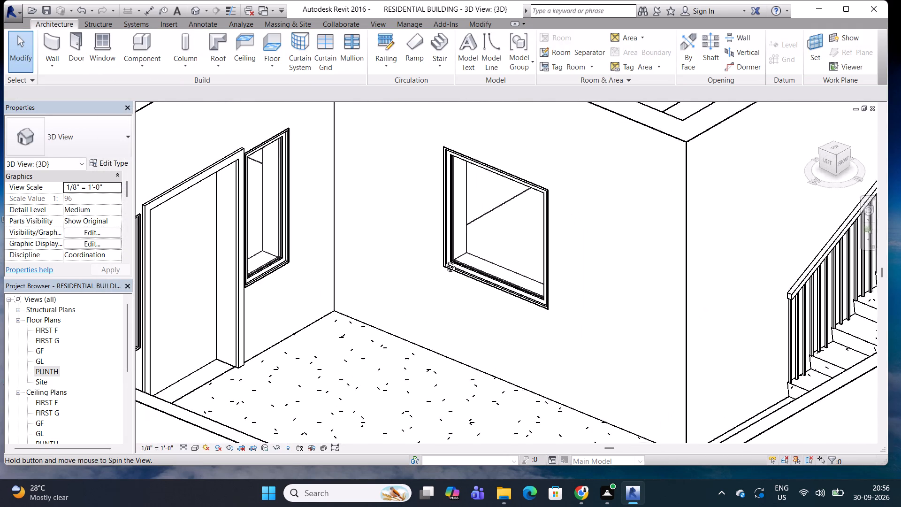
shift+middle_drag(443, 260, 334, 201)
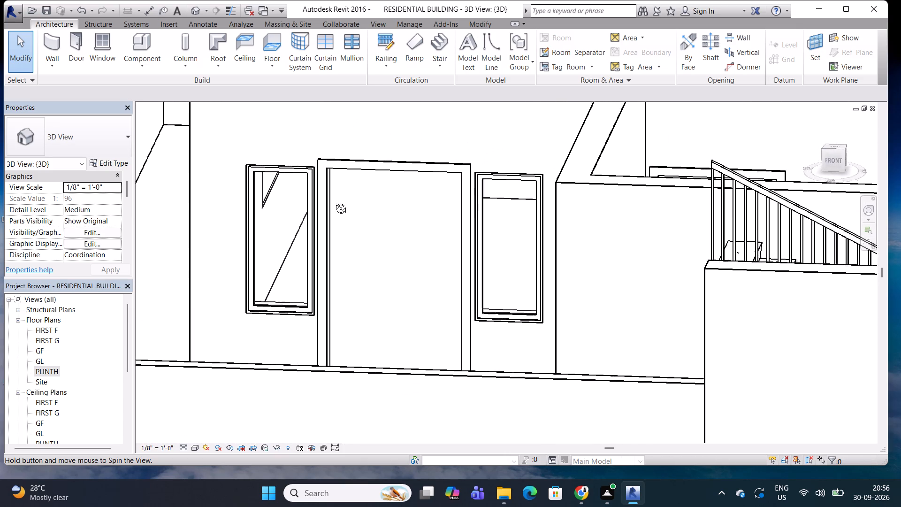
shift+middle_drag(334, 201, 375, 205)
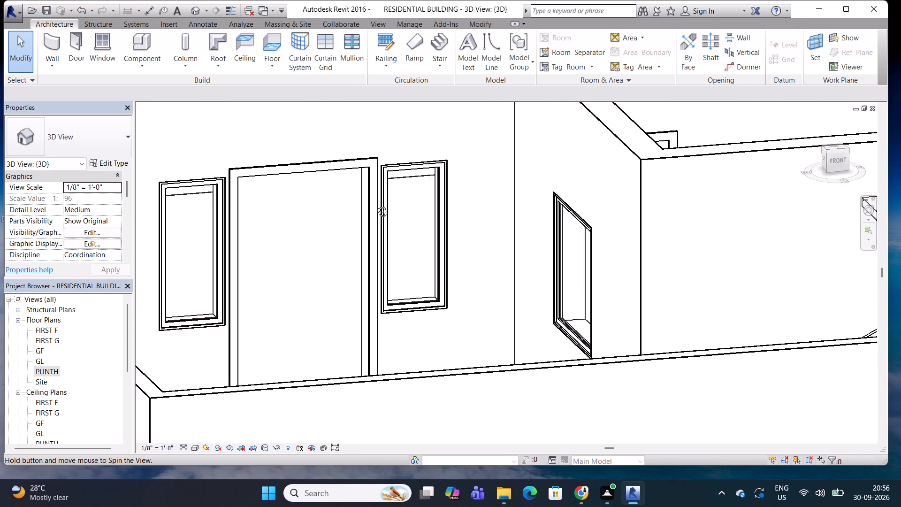
shift+middle_drag(375, 205, 430, 277)
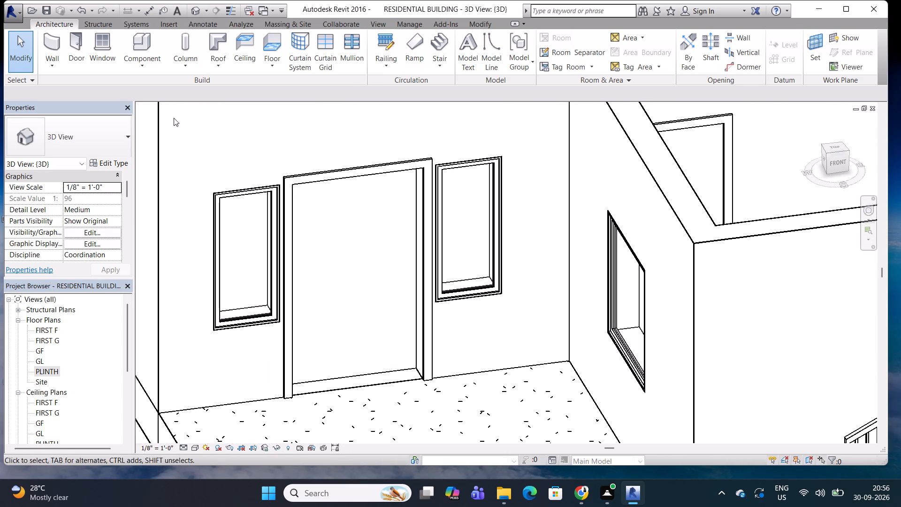
key(Escape)
key(Escape)
Return to the PLINTH floor plan and review the placement of doors and windows across the rooms.
double_click(49, 371)
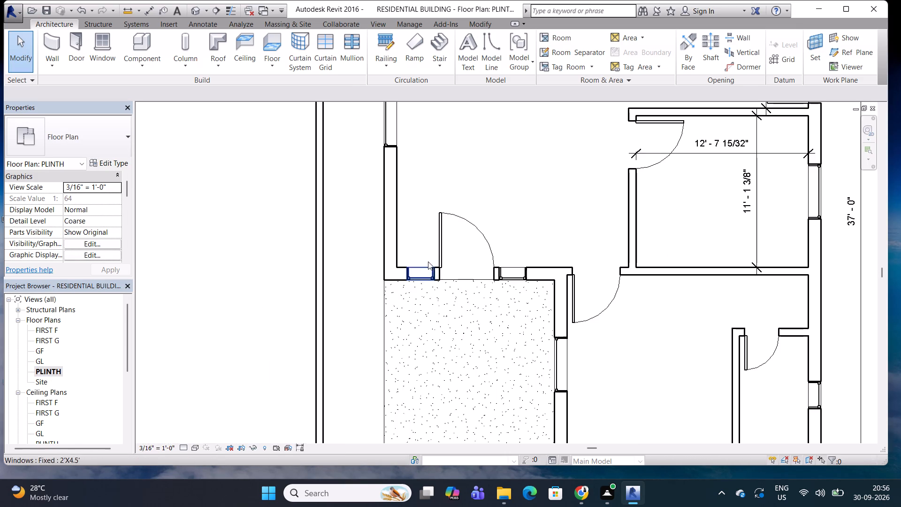
scroll(428, 261, down, 5)
scroll(482, 235, down, 3)
middle_drag(512, 194, 458, 292)
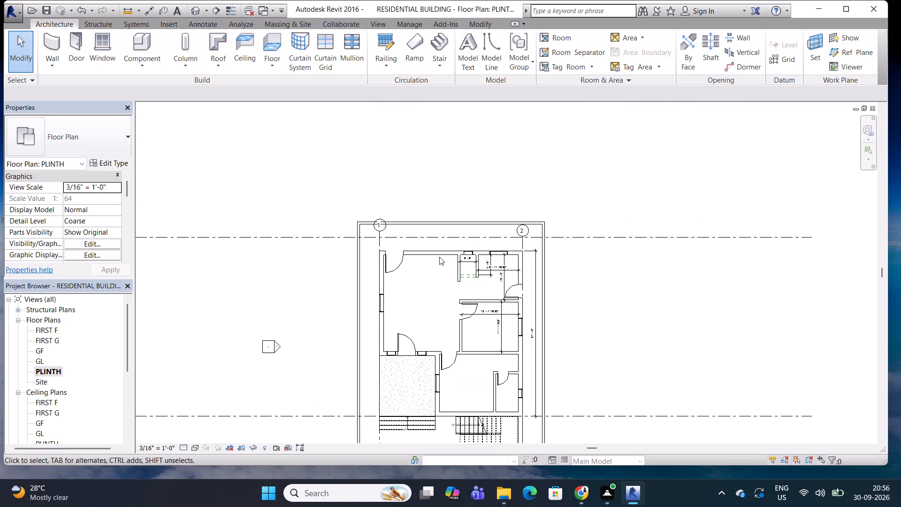
scroll(436, 252, up, 7)
middle_drag(548, 261, 470, 150)
scroll(481, 169, down, 3)
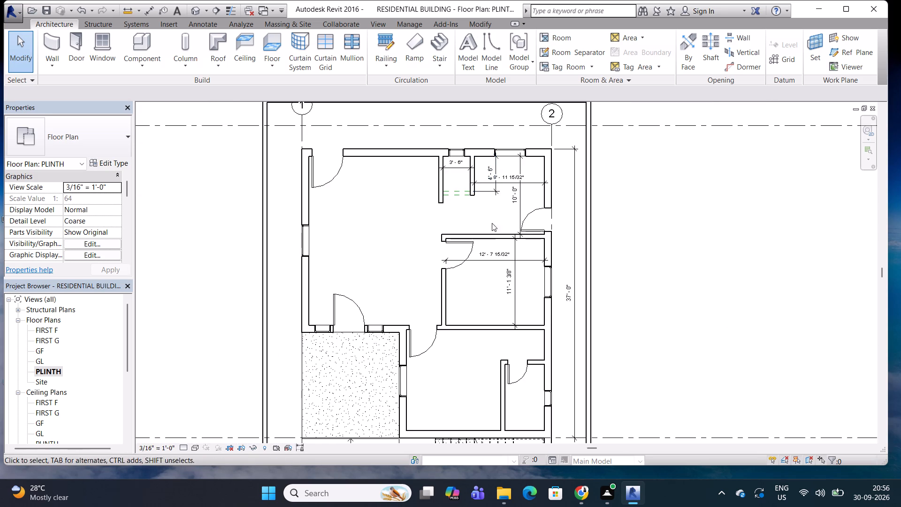
middle_drag(493, 227, 474, 184)
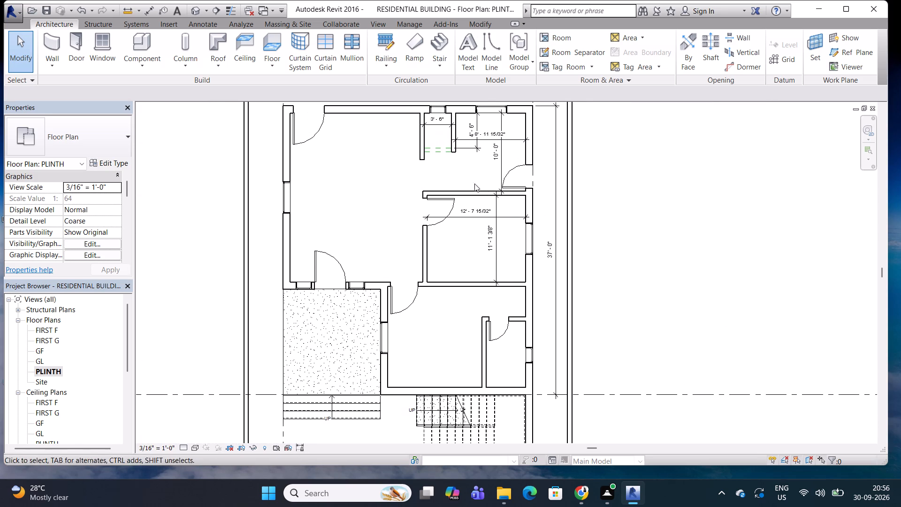
Review the whole PLINTH floor plan, checking door and window placement from the porch and staircase to the far outer wall.
middle_drag(471, 249, 473, 152)
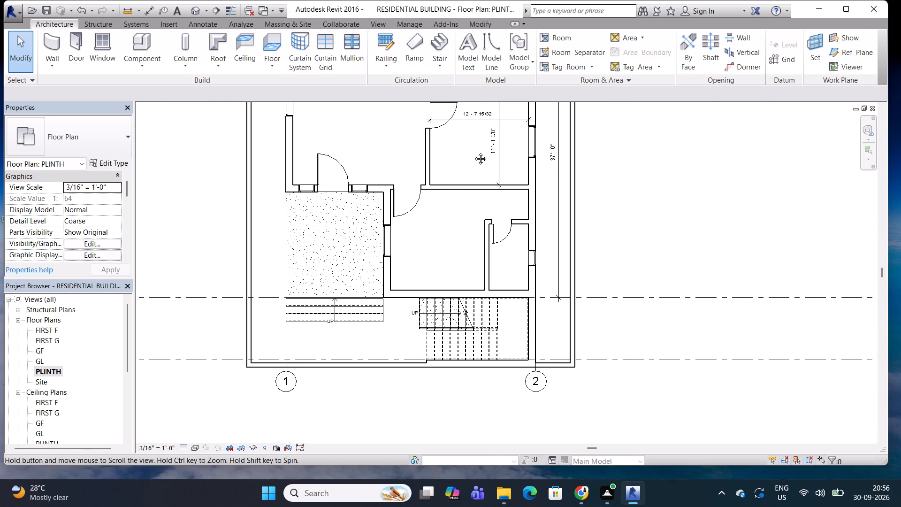
middle_drag(473, 152, 479, 151)
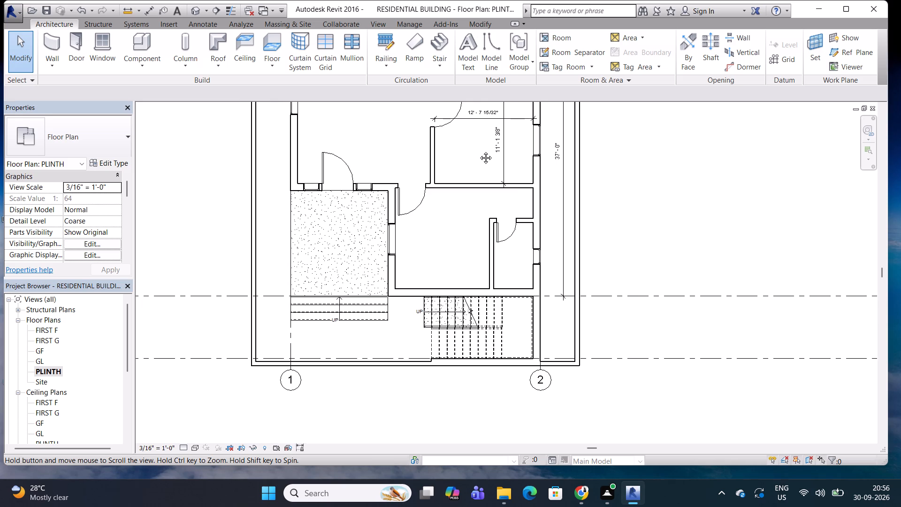
middle_drag(479, 151, 479, 225)
scroll(453, 229, down, 2)
middle_drag(454, 233, 485, 217)
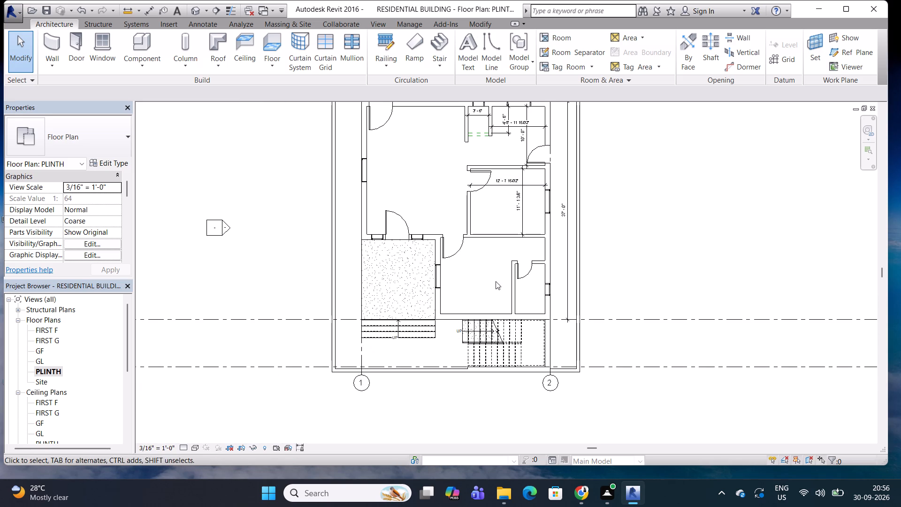
middle_drag(497, 249, 554, 332)
middle_drag(527, 326, 520, 284)
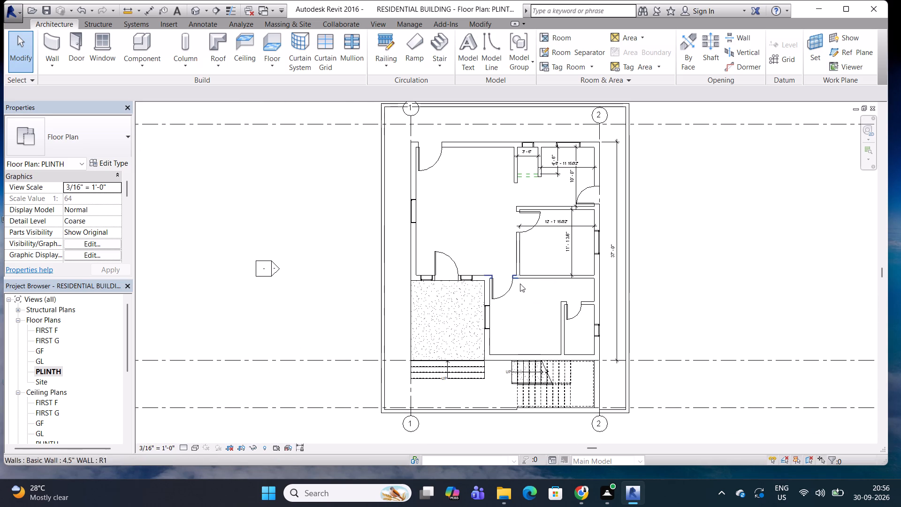
middle_drag(490, 140, 511, 196)
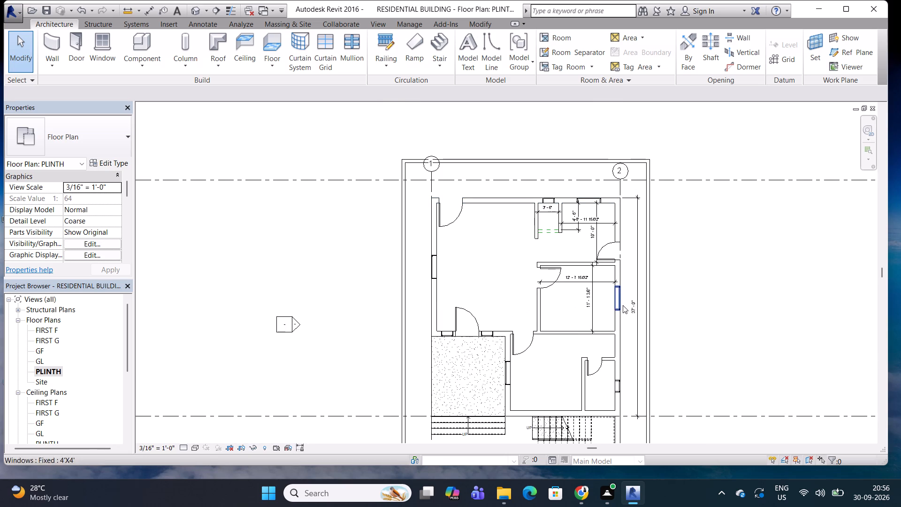
middle_drag(572, 262, 554, 223)
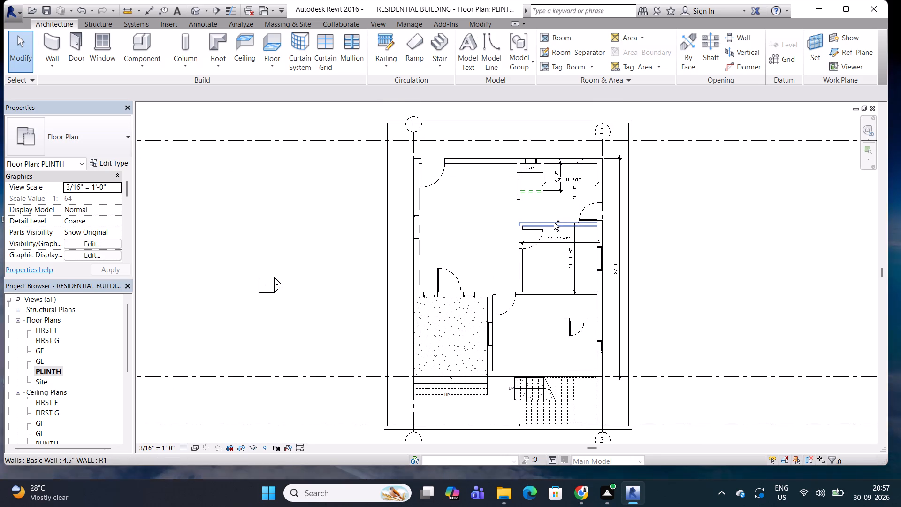
key(s)
scroll(554, 223, down, 1)
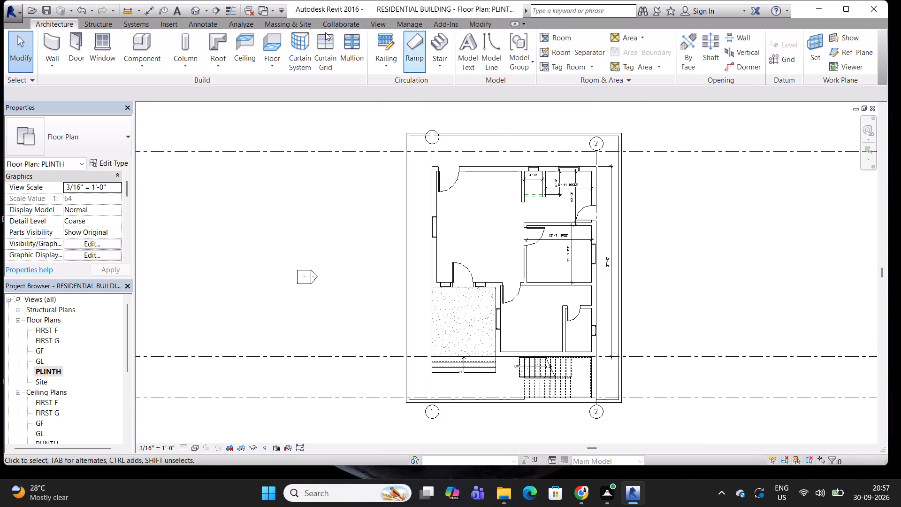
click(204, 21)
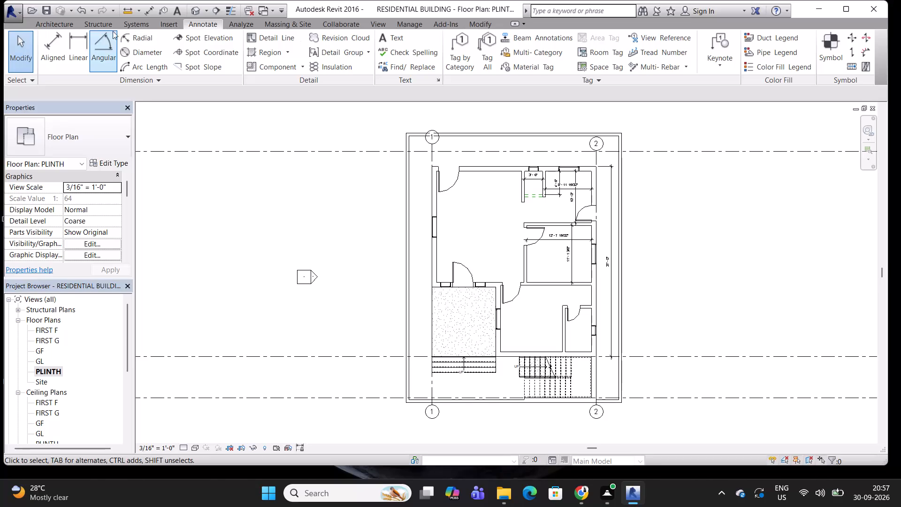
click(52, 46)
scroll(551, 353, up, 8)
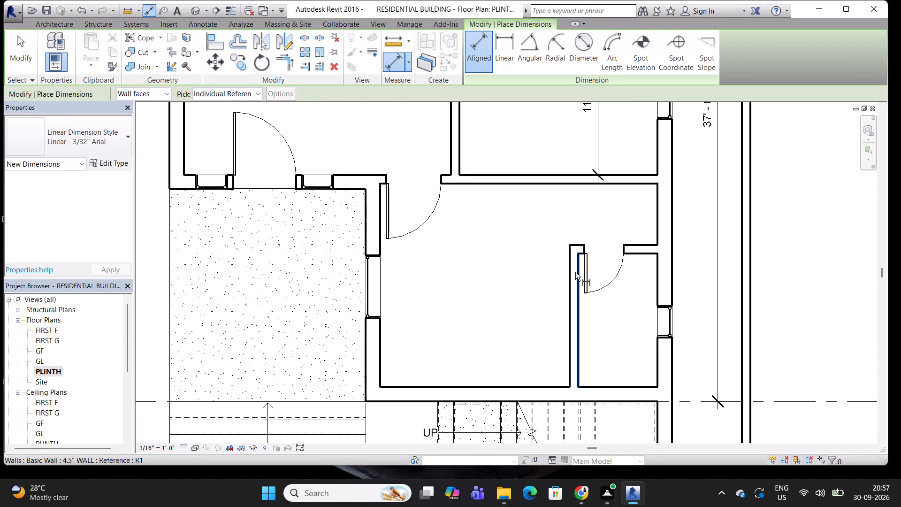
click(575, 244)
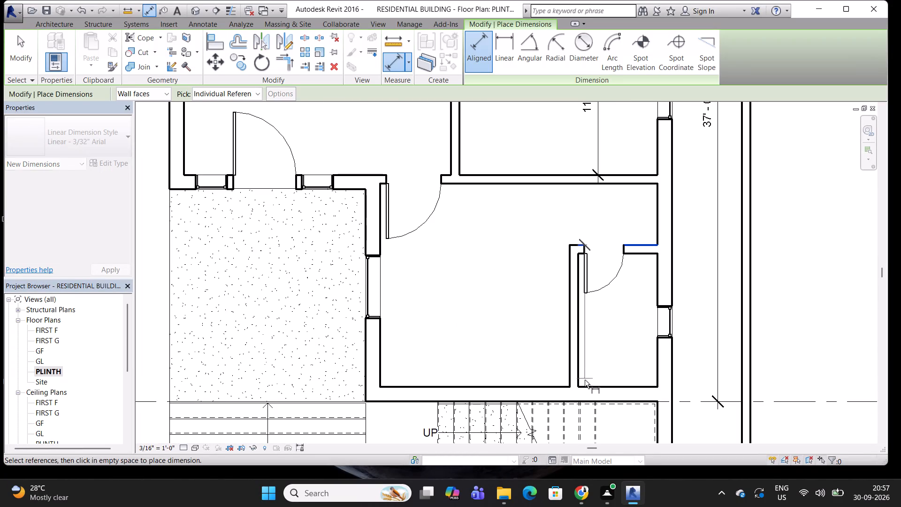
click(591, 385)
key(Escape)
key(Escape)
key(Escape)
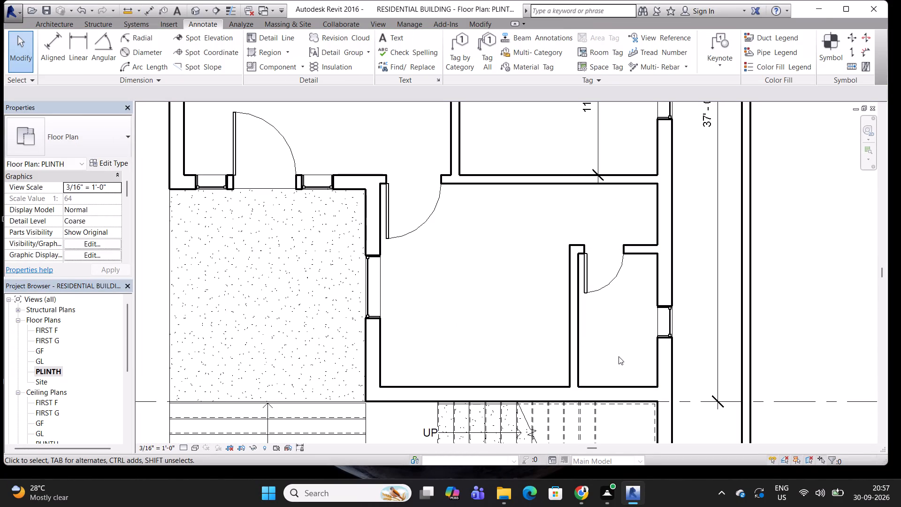
Save the residential building project.
key(ctrl+s)
Examine the plan's rooms and the outer-wall door beside grid 1 on the PLINTH floor plan.
scroll(585, 269, down, 5)
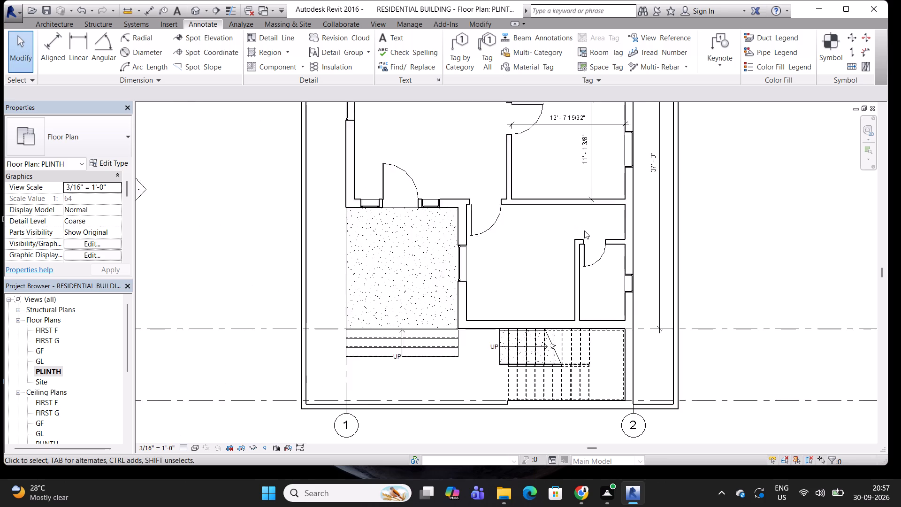
middle_drag(583, 230, 518, 220)
scroll(504, 290, down, 2)
middle_drag(512, 277, 590, 297)
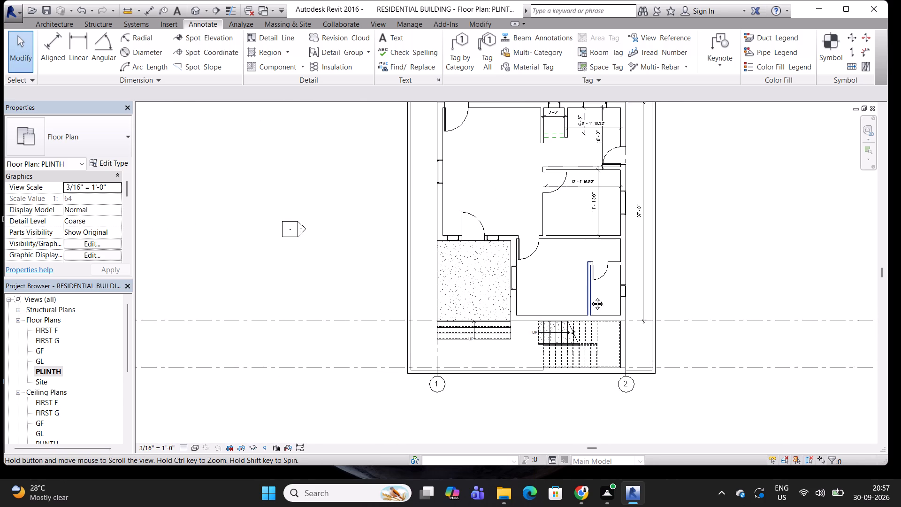
middle_drag(590, 297, 494, 344)
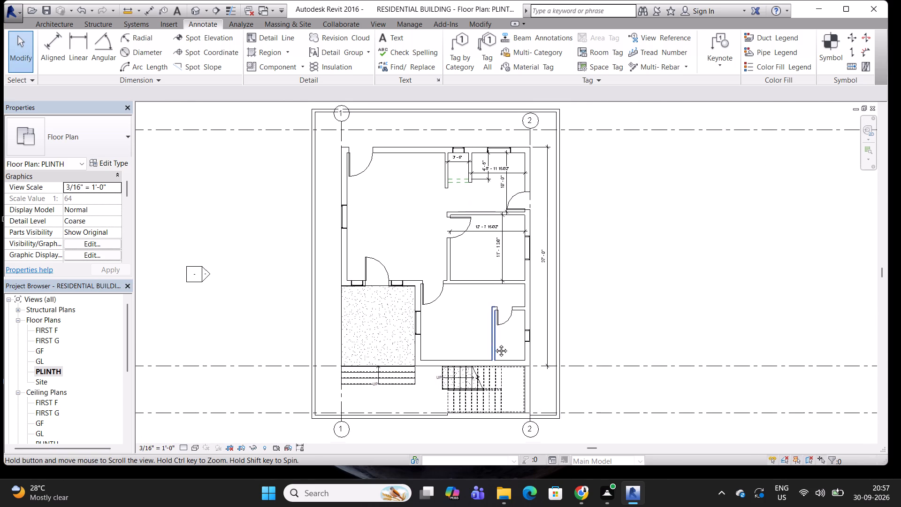
middle_drag(494, 344, 508, 386)
scroll(393, 178, up, 4)
scroll(336, 188, up, 4)
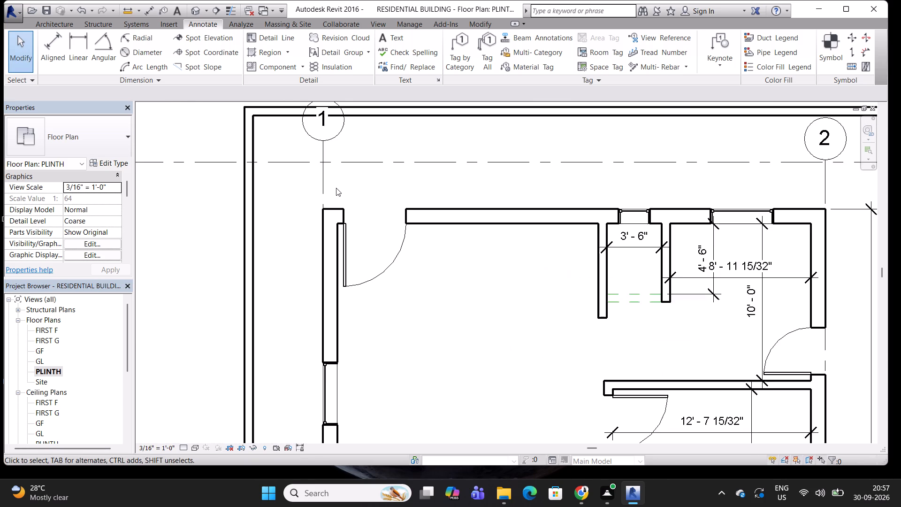
scroll(336, 188, down, 8)
middle_drag(373, 181, 387, 162)
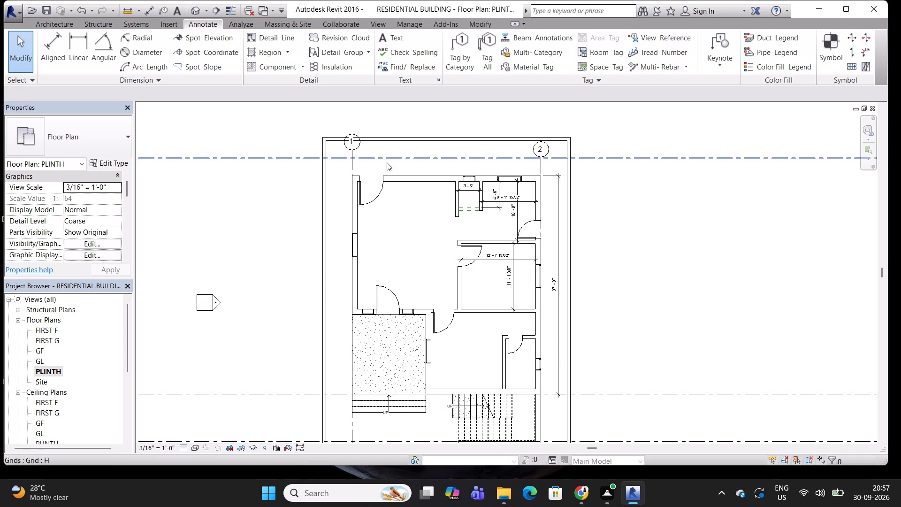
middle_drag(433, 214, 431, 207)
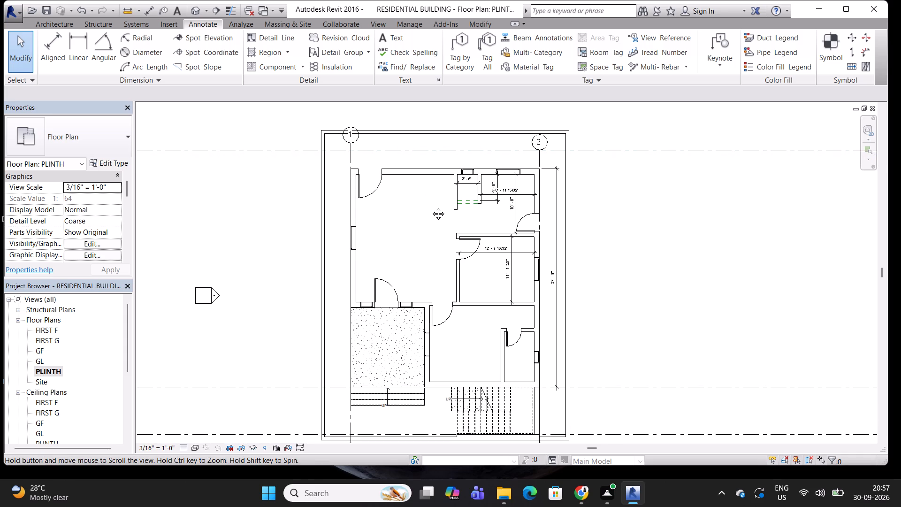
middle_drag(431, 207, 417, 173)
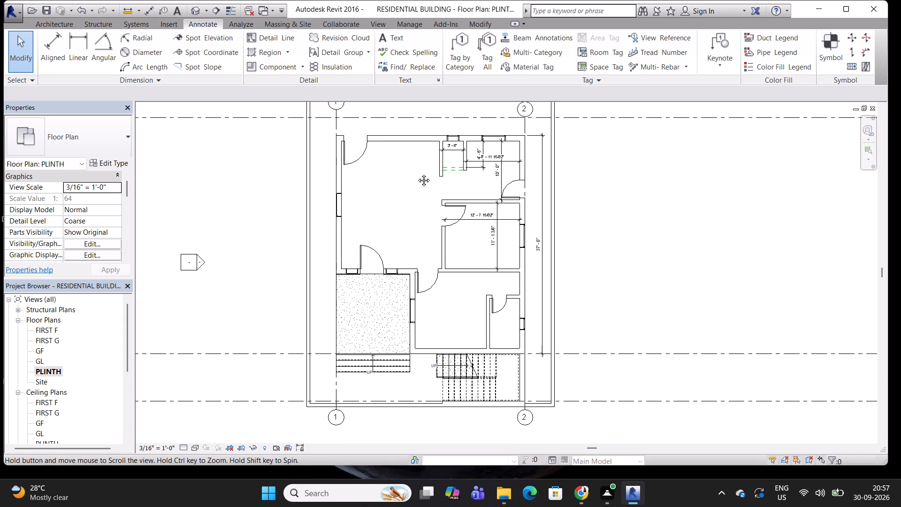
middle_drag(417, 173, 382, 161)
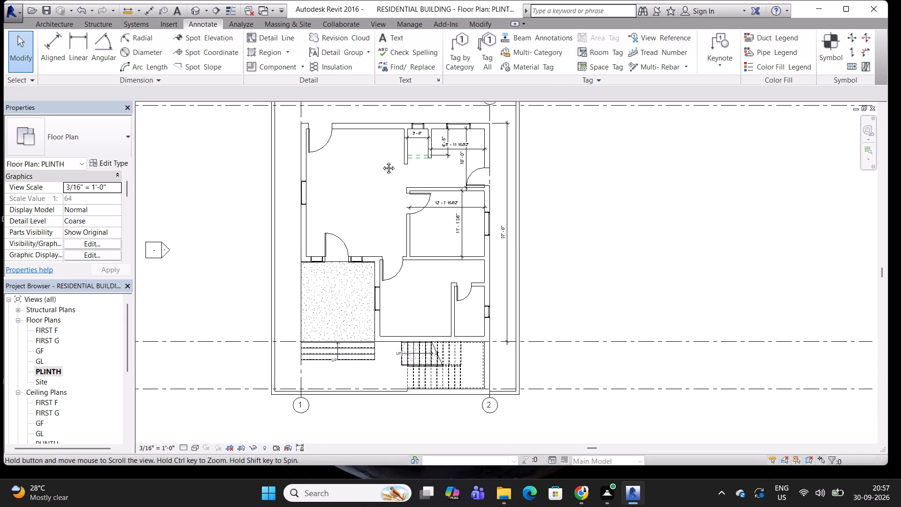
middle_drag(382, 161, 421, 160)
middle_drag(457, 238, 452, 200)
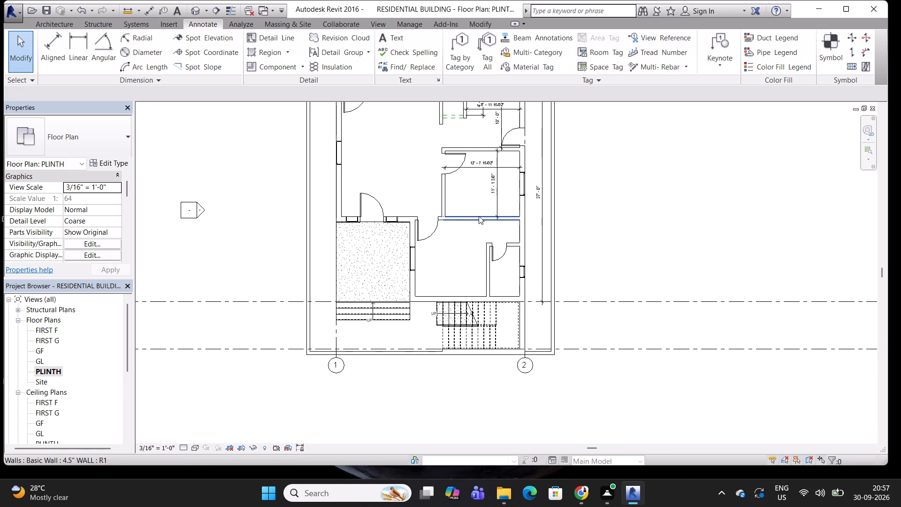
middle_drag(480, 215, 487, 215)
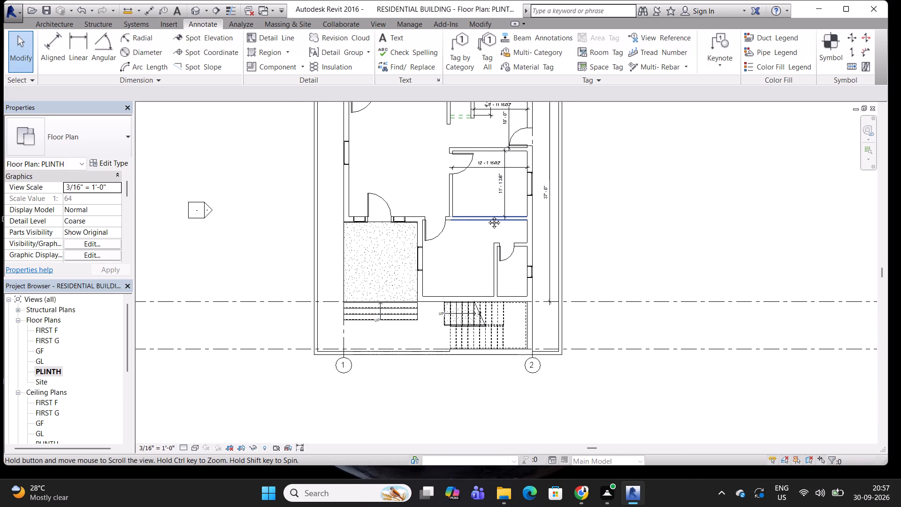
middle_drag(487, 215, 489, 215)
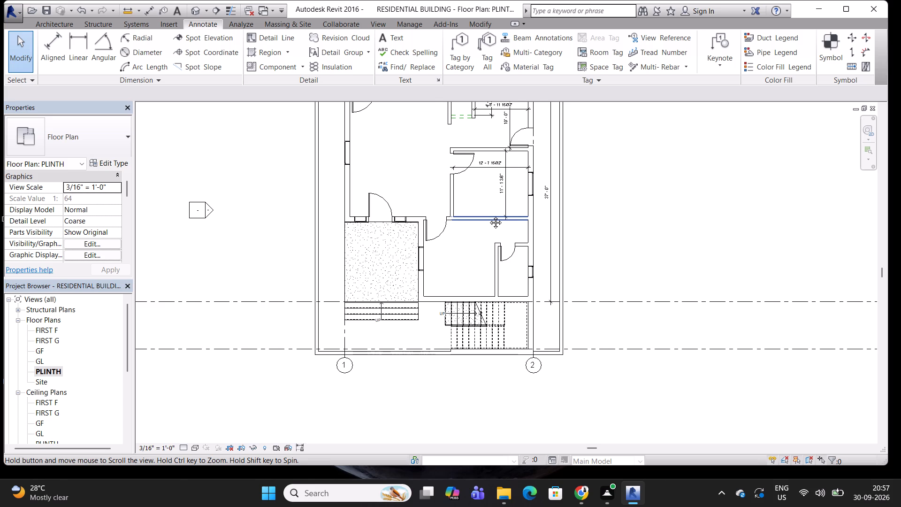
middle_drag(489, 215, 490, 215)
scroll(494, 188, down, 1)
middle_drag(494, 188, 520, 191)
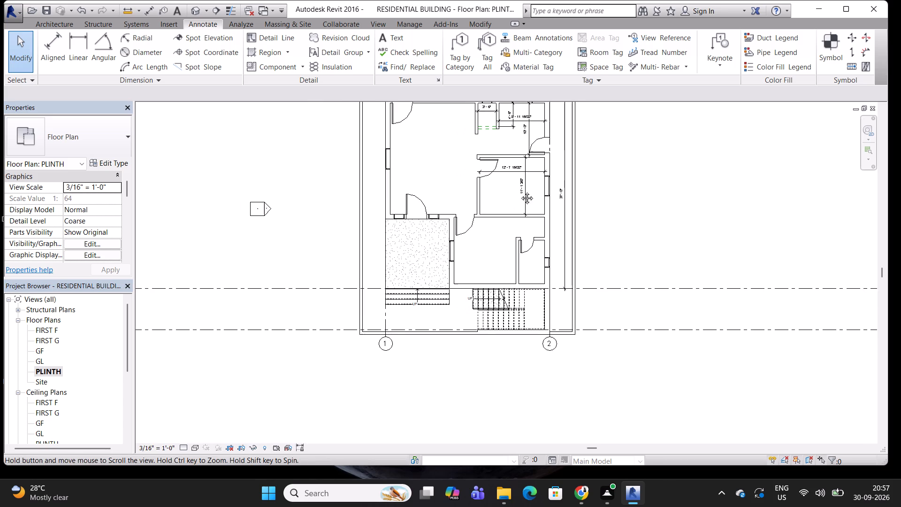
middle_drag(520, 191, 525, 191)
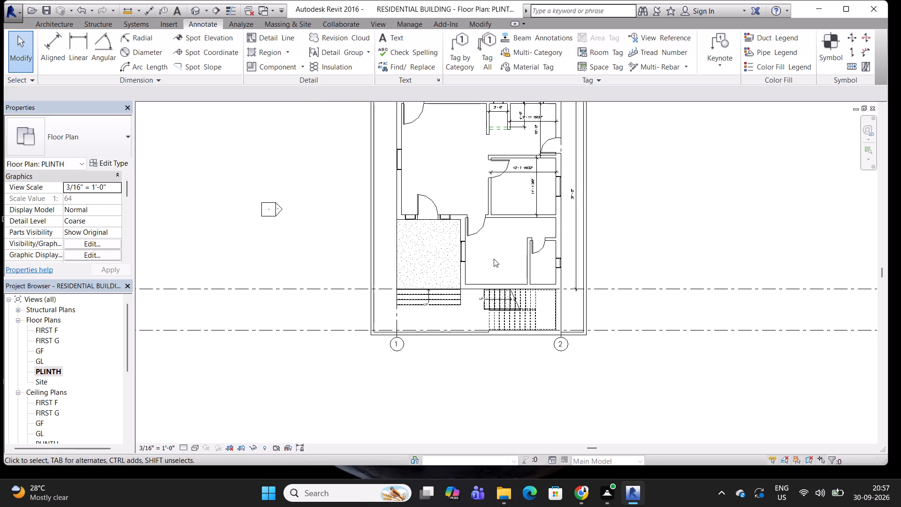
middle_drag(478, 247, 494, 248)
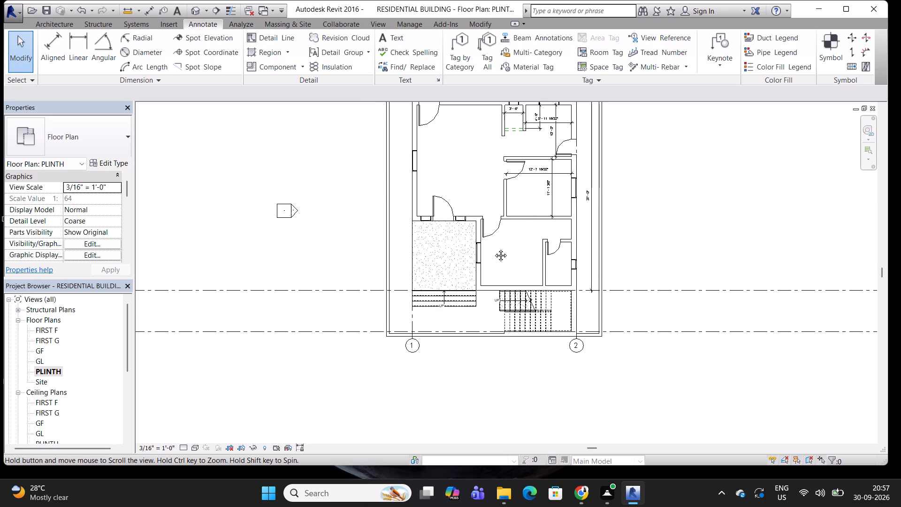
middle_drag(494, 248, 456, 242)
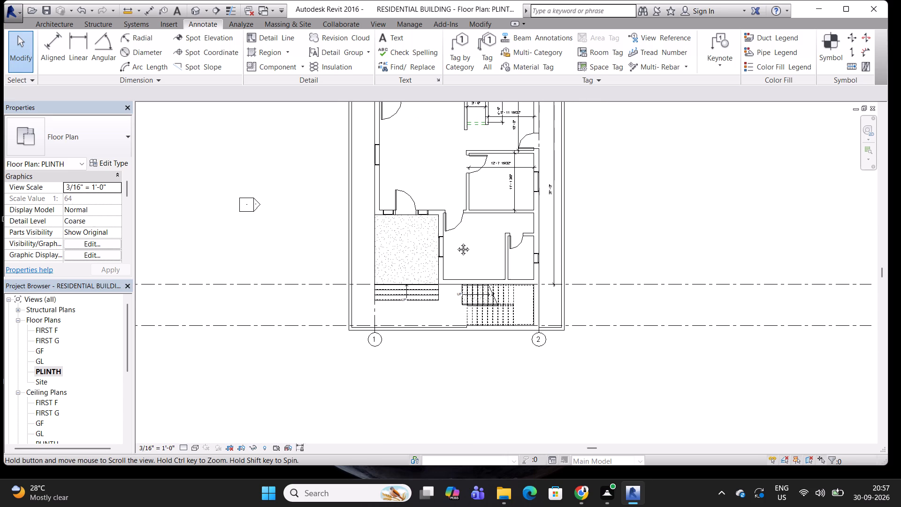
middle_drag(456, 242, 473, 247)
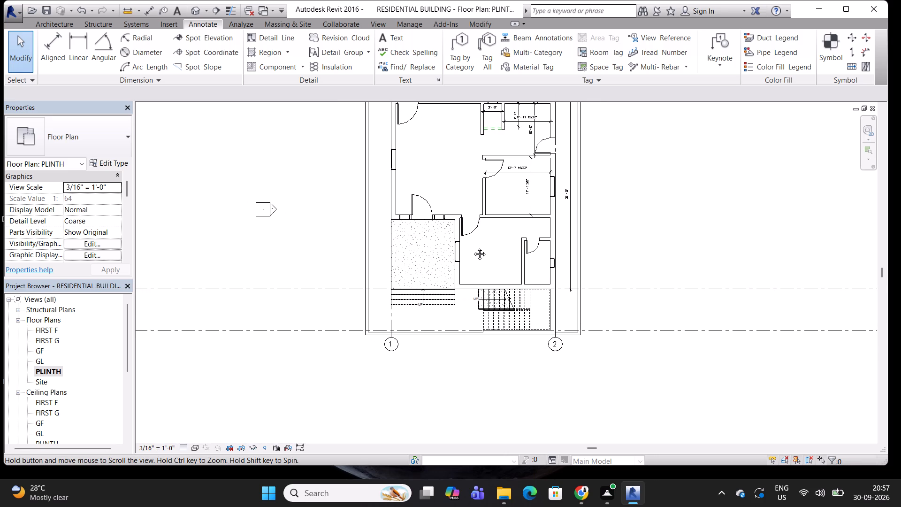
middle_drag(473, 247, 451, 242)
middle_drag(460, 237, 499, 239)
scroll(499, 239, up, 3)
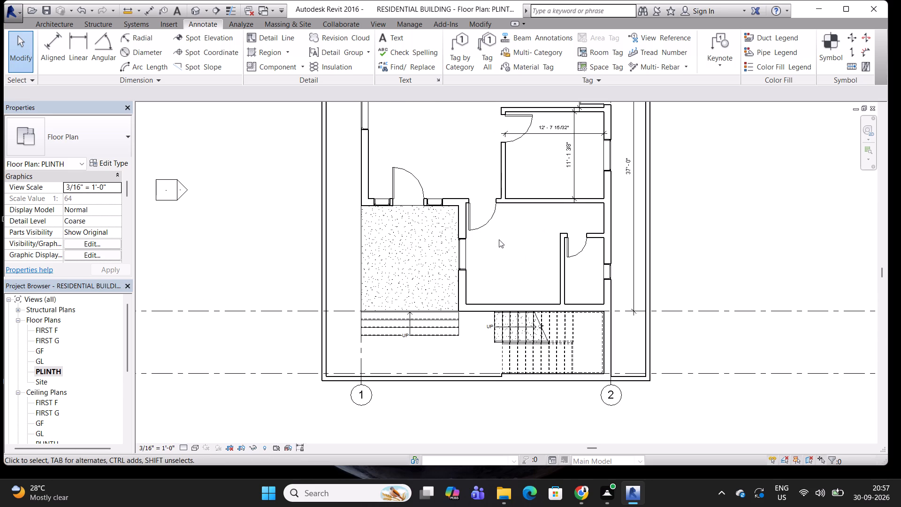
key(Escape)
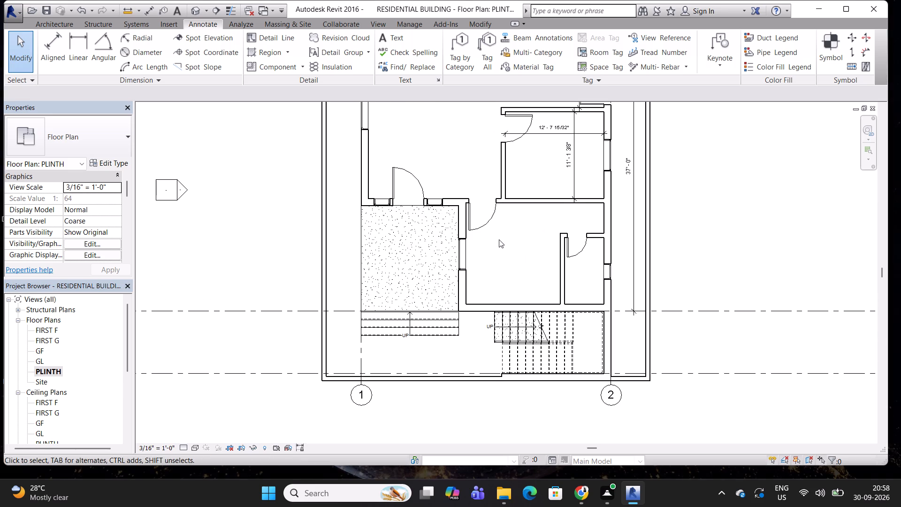
Save the project again.
key(ctrl+s)
Check the doors, windows and dimensioned rooms between grids 1 and 2 on the PLINTH floor plan.
scroll(499, 239, down, 5)
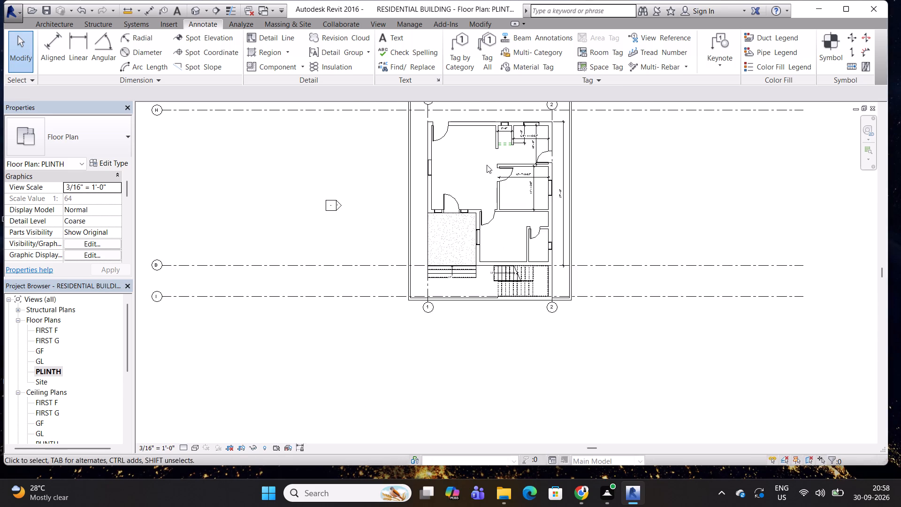
middle_drag(487, 165, 497, 268)
scroll(459, 233, up, 8)
scroll(443, 204, down, 2)
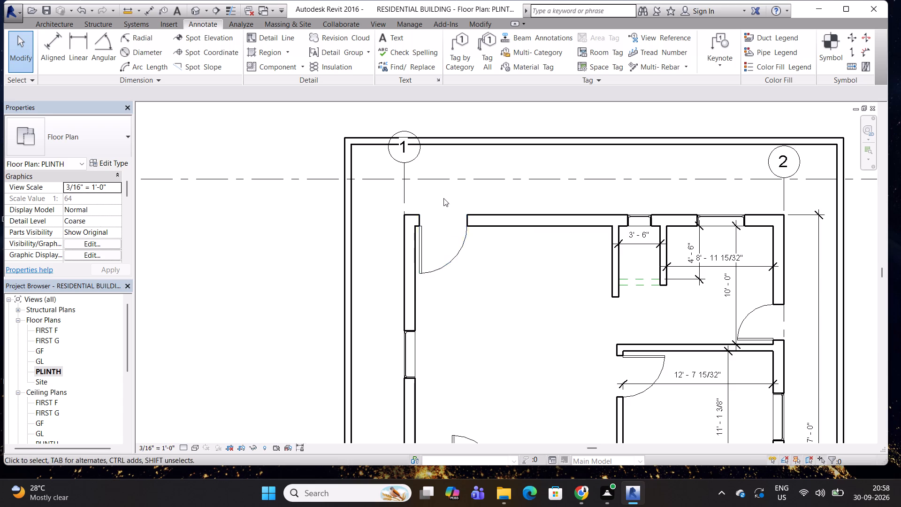
scroll(443, 198, down, 5)
scroll(562, 189, up, 4)
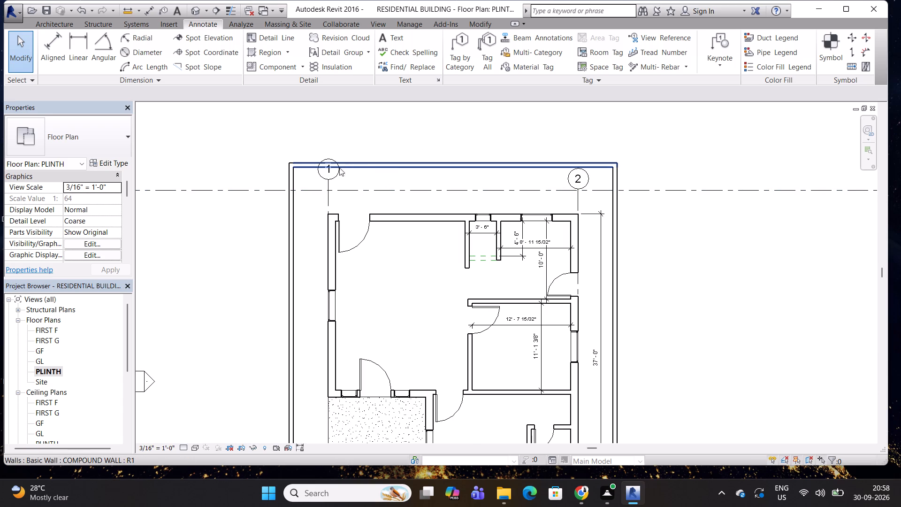
scroll(383, 169, down, 3)
middle_drag(394, 169, 428, 116)
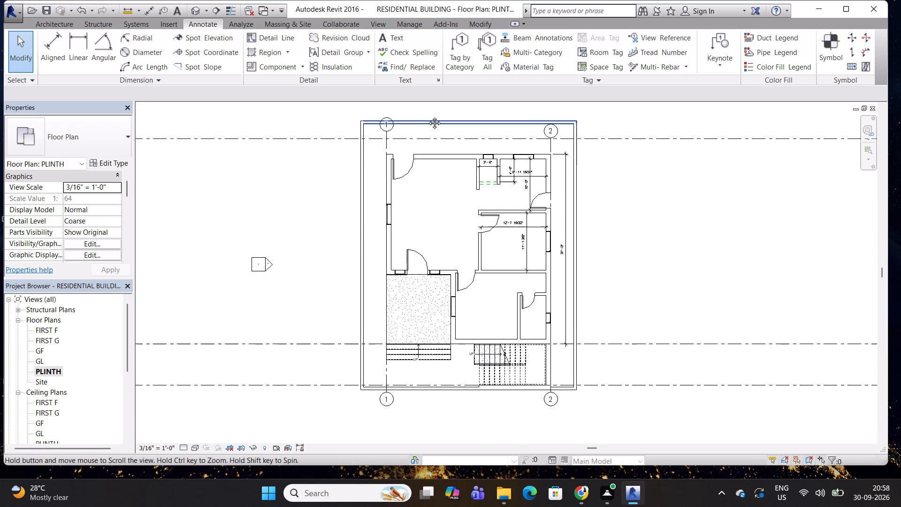
middle_drag(428, 116, 422, 106)
middle_drag(426, 194, 370, 211)
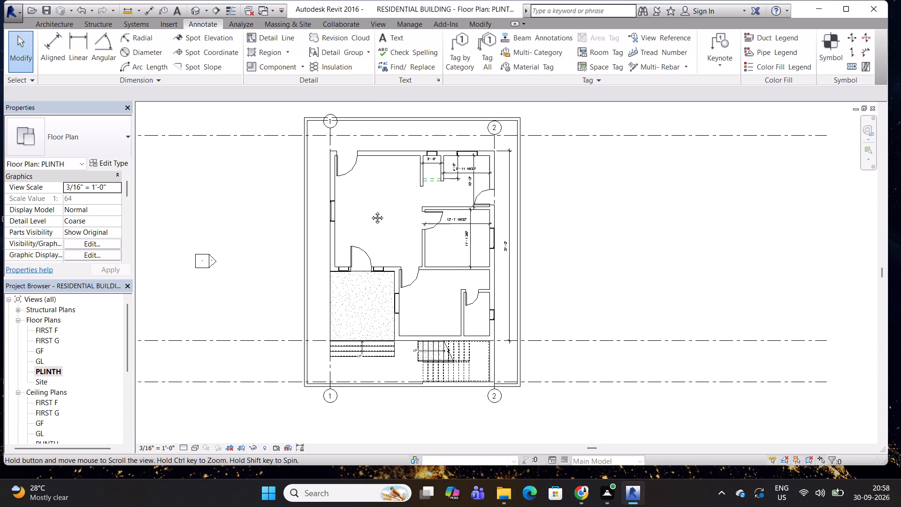
middle_drag(370, 211, 367, 212)
scroll(425, 156, up, 5)
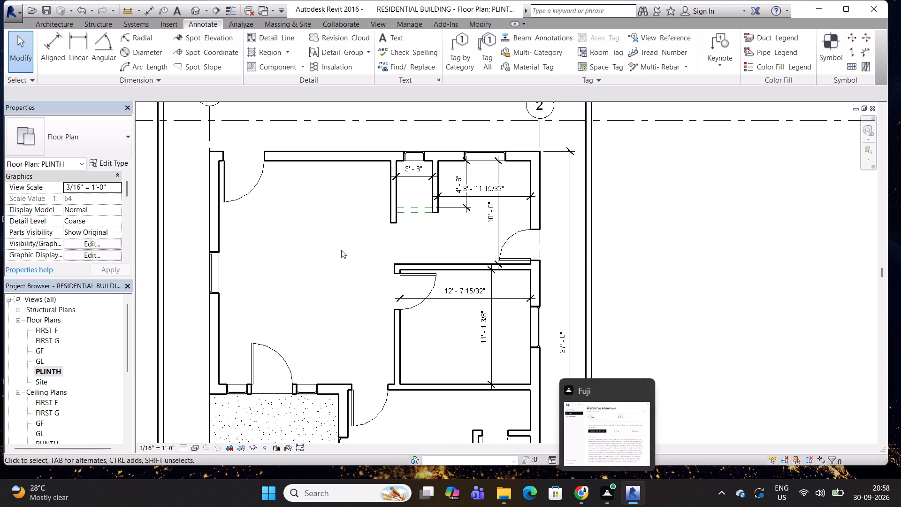
Save the residential building project.
key(ctrl+s)
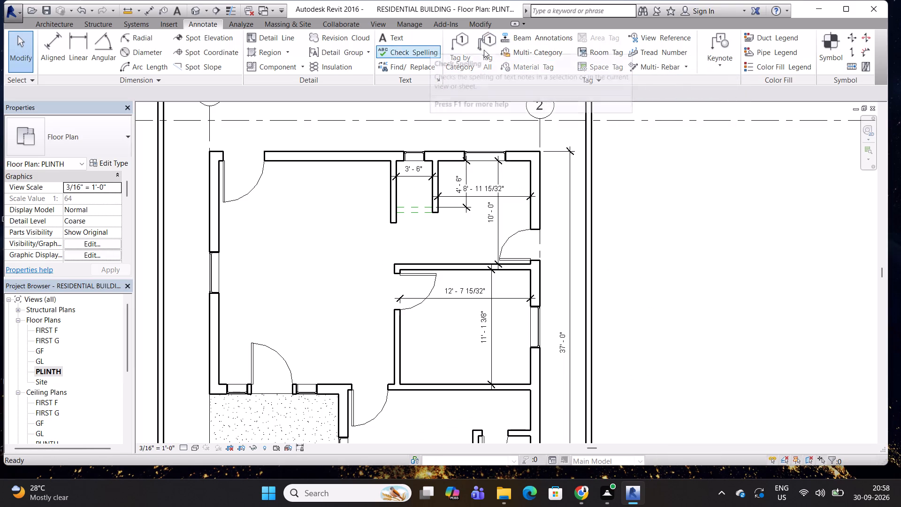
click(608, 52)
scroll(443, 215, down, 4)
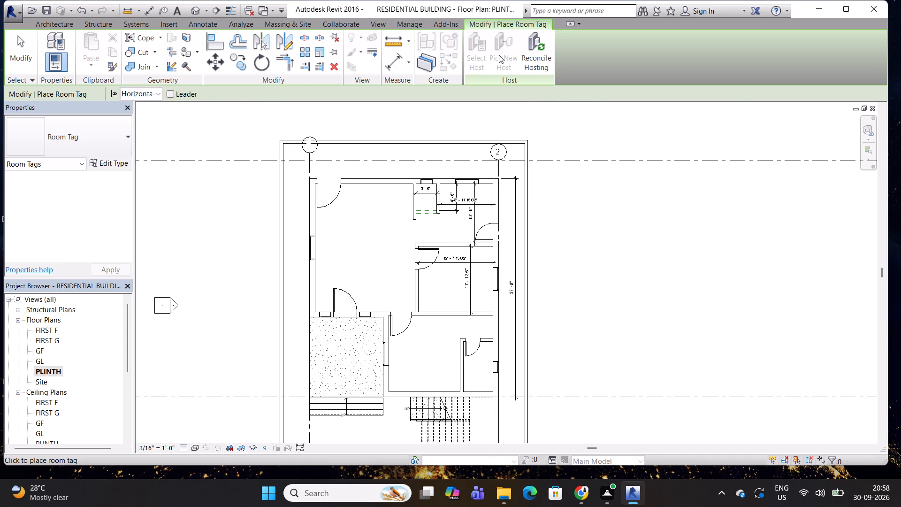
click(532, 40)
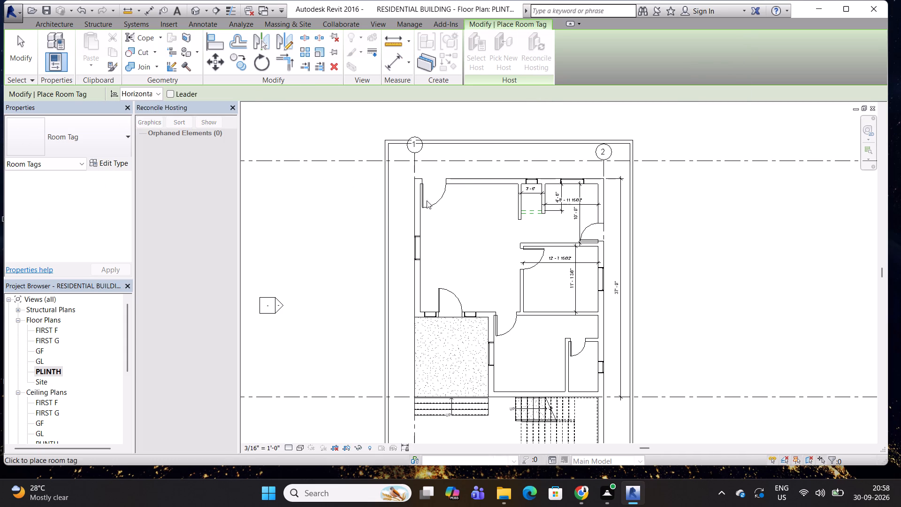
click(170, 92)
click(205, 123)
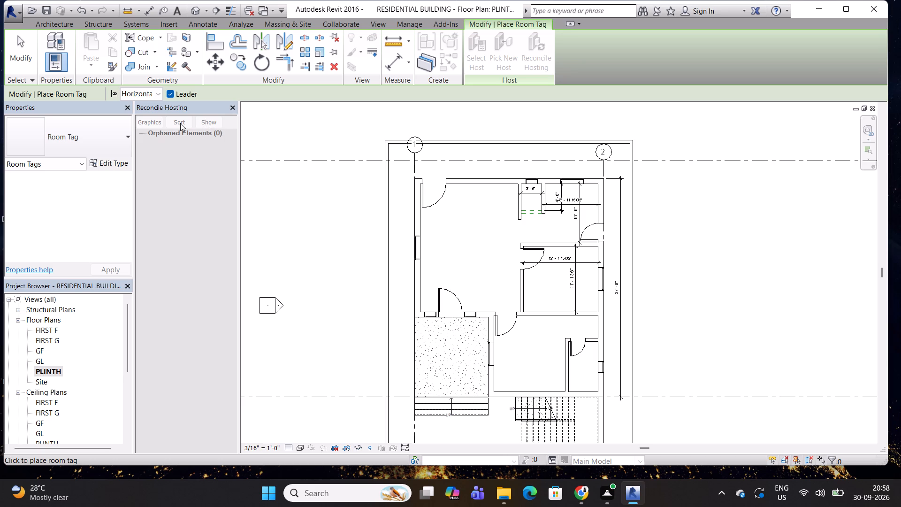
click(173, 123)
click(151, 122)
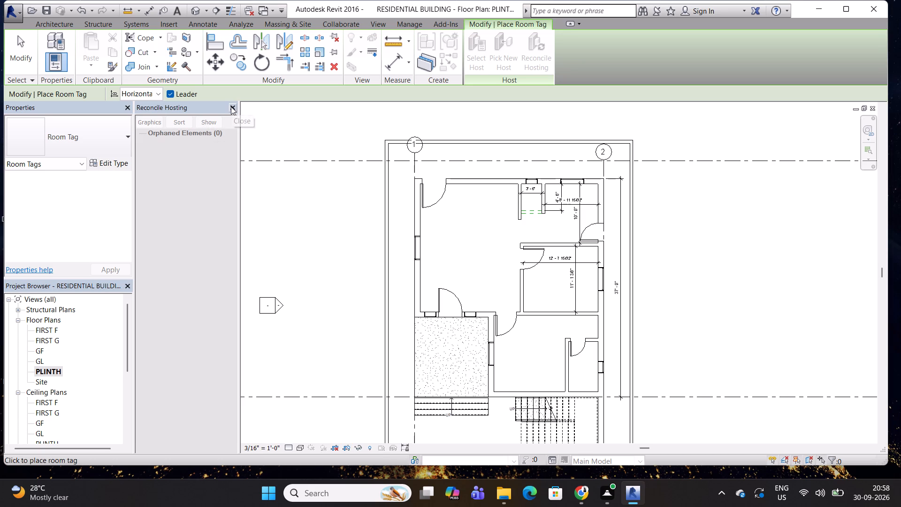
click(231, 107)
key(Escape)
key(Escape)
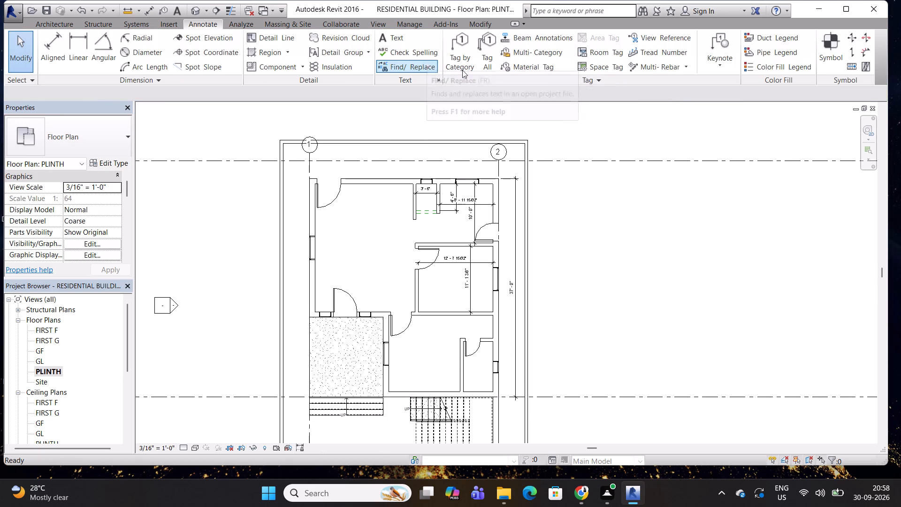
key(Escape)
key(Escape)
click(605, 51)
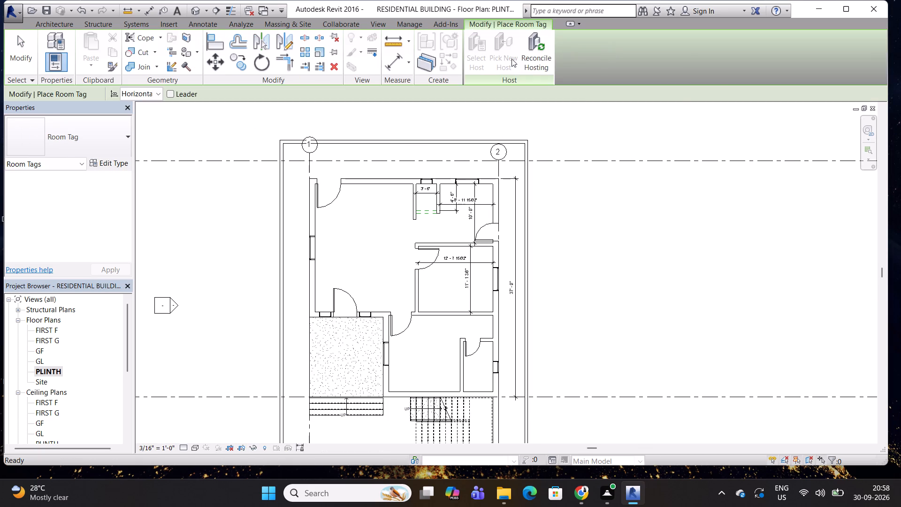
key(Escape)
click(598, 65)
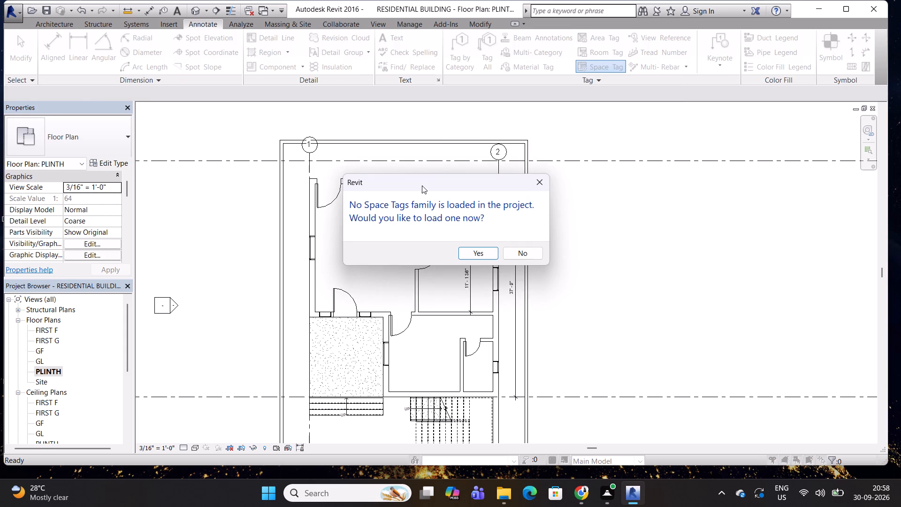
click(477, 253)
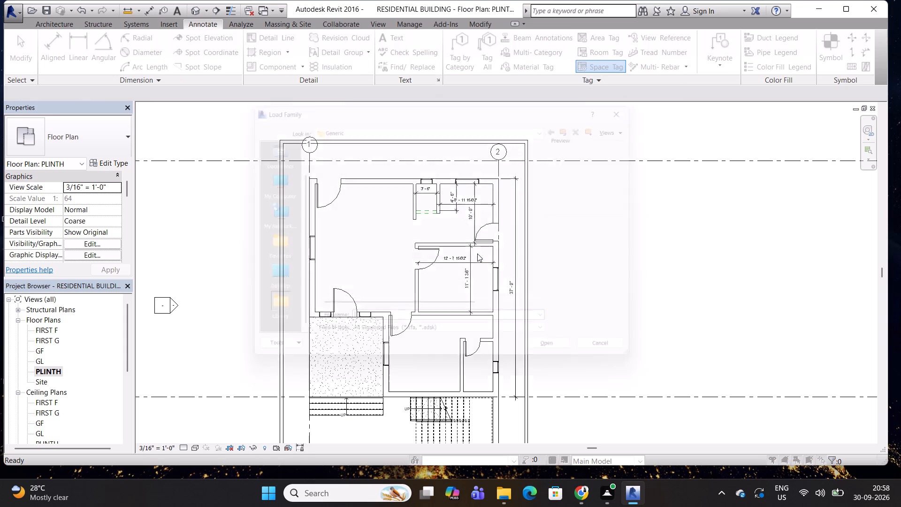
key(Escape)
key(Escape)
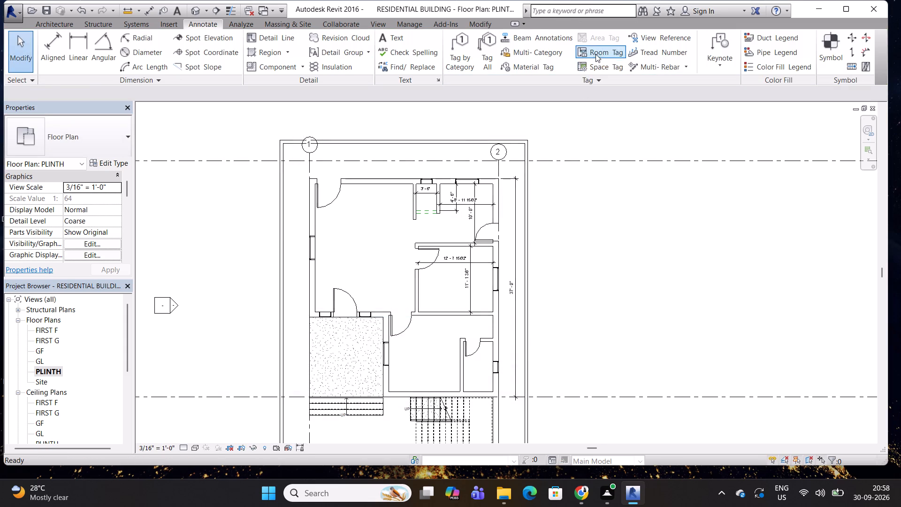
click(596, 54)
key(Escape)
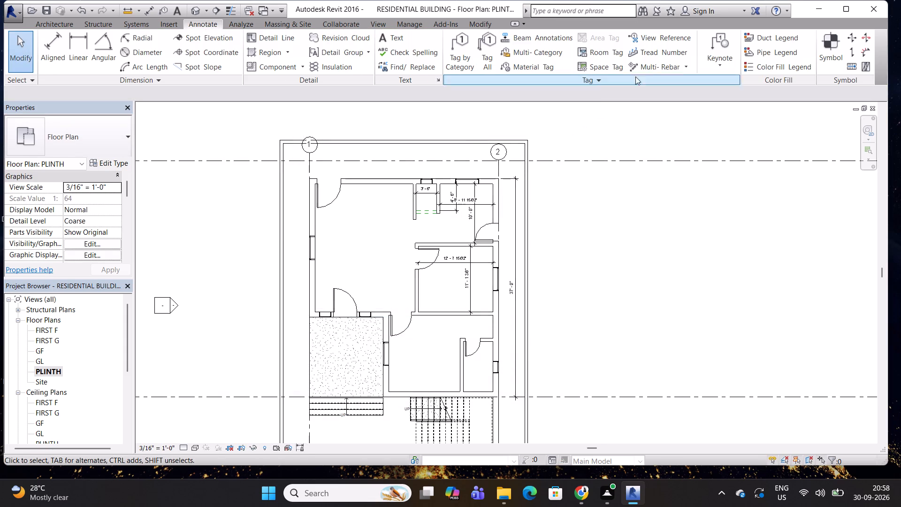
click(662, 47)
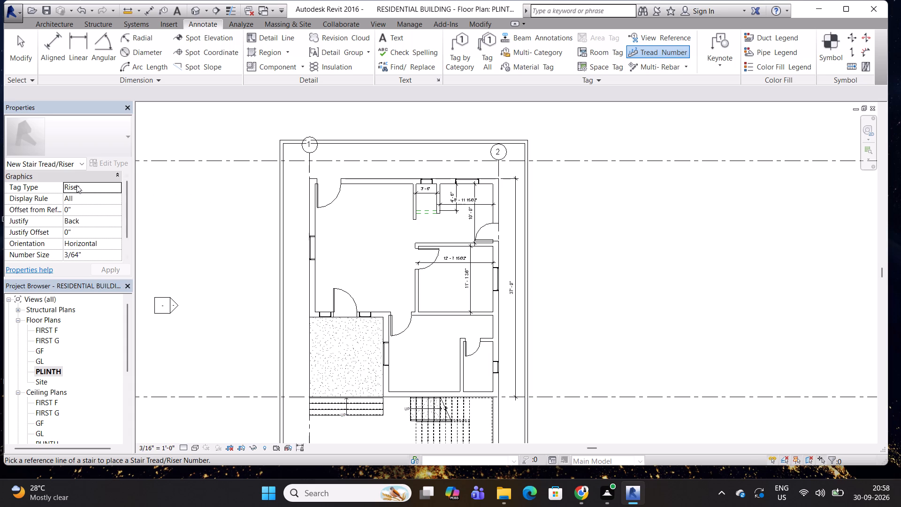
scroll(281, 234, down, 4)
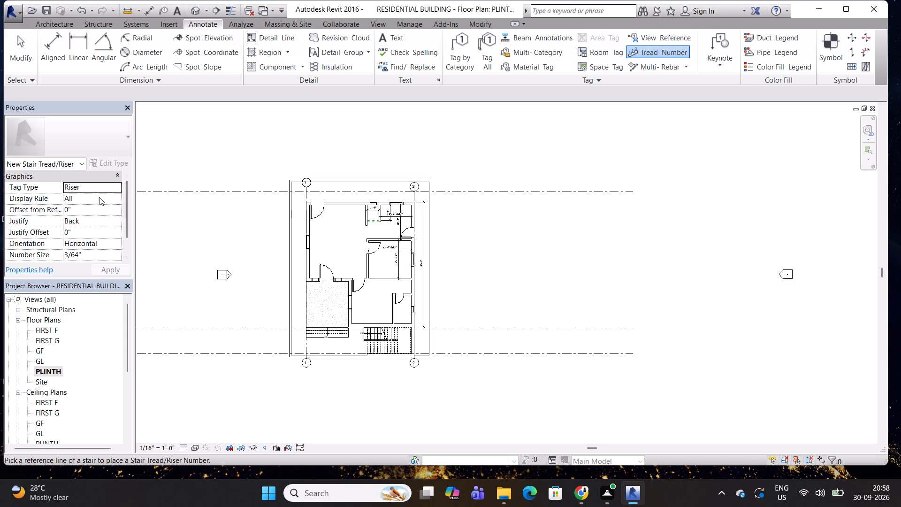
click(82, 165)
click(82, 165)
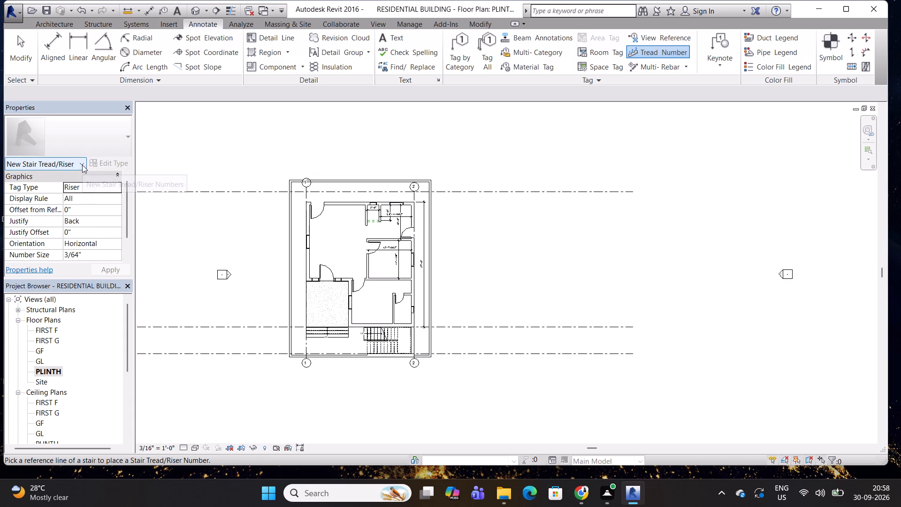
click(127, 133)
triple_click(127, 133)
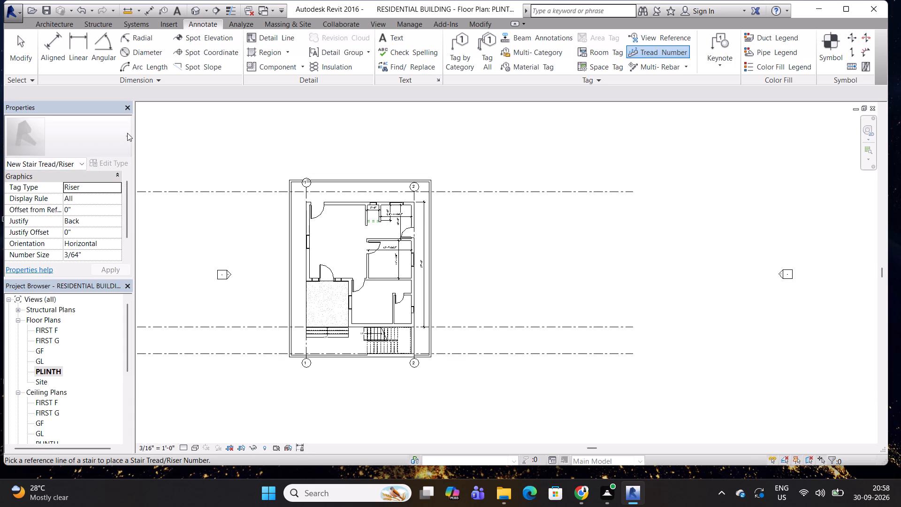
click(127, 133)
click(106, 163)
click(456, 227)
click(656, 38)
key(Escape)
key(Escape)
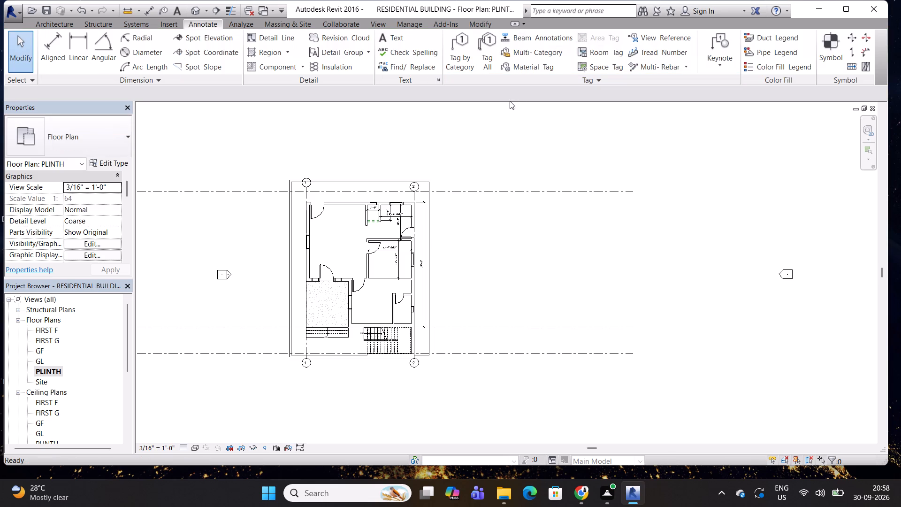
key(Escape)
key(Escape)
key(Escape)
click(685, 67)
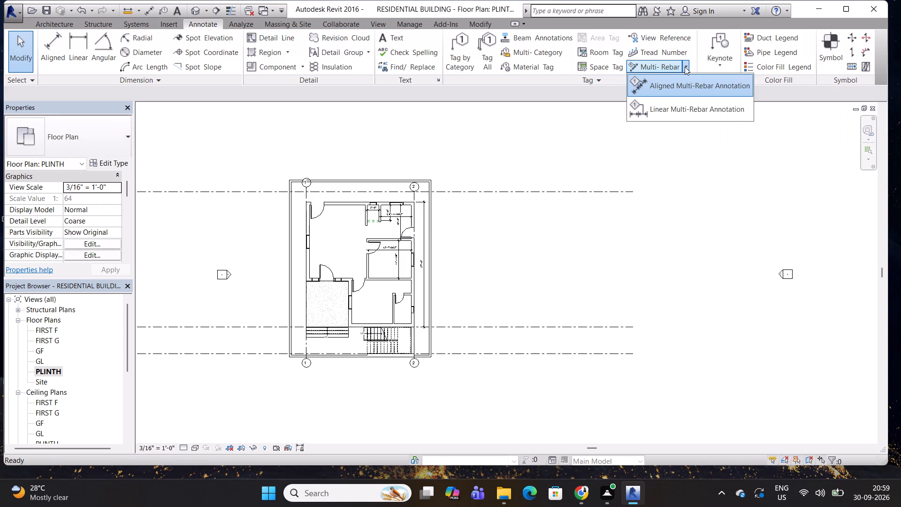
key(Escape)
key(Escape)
Save the residential building project again.
key(ctrl+s)
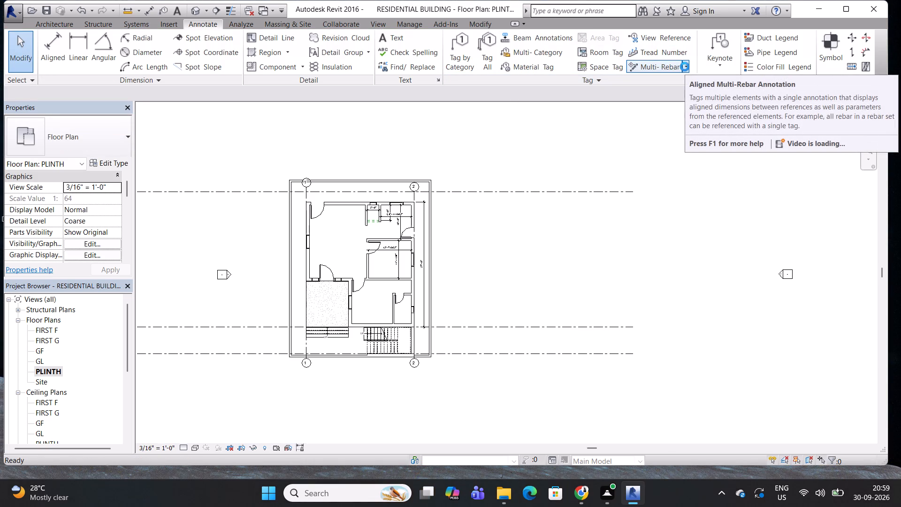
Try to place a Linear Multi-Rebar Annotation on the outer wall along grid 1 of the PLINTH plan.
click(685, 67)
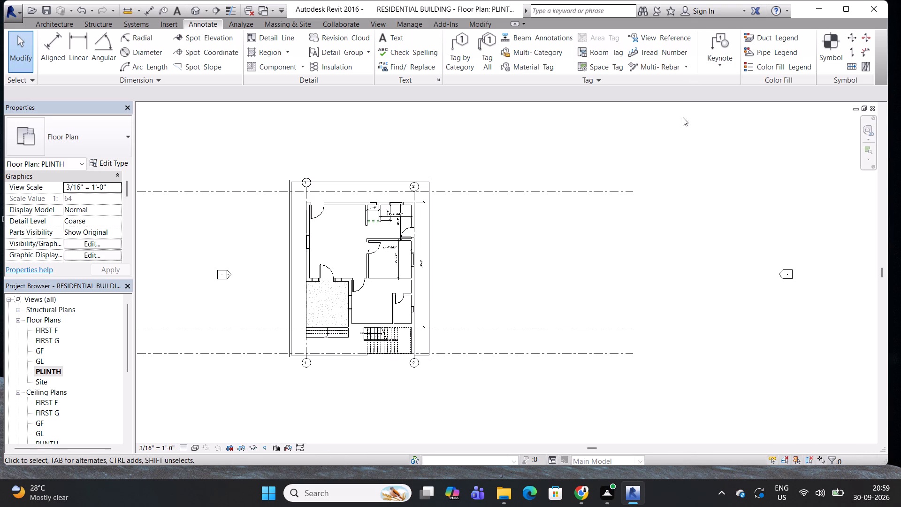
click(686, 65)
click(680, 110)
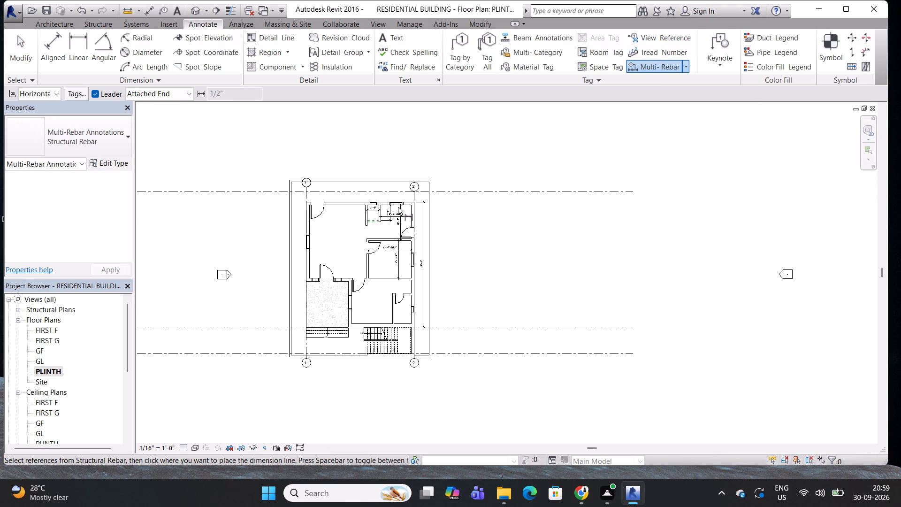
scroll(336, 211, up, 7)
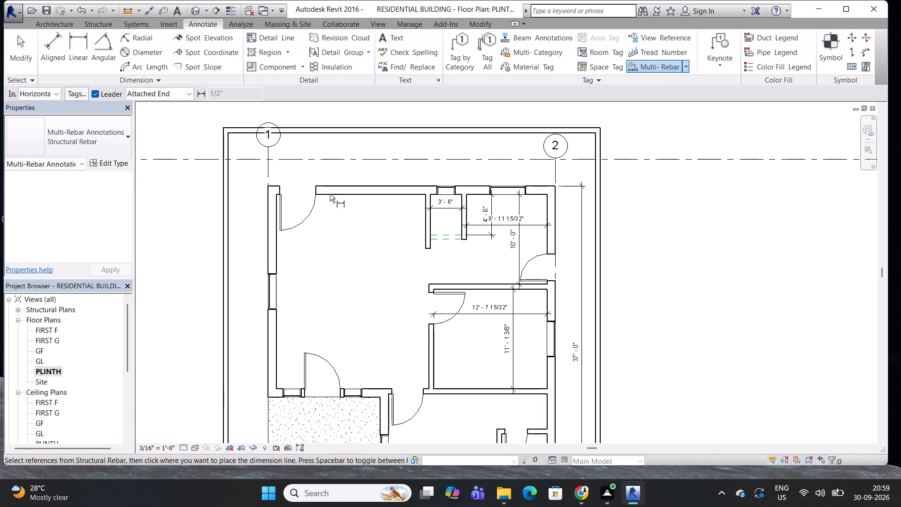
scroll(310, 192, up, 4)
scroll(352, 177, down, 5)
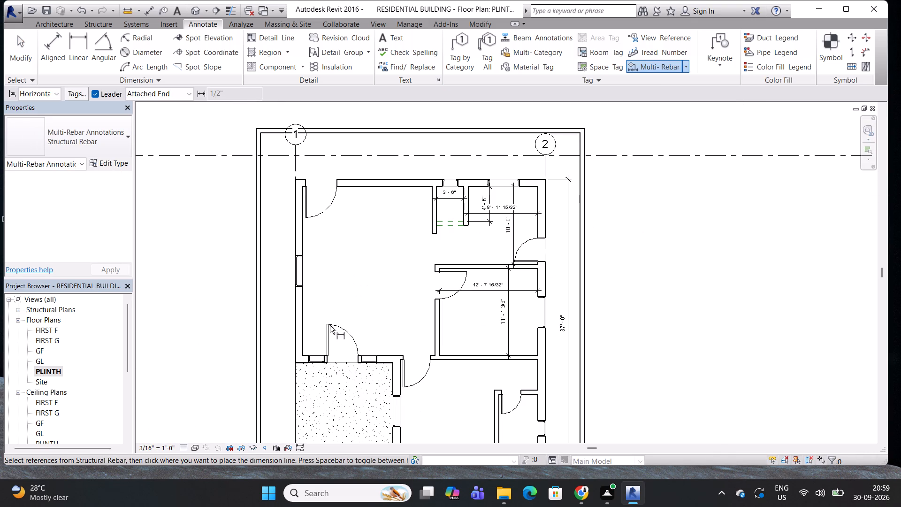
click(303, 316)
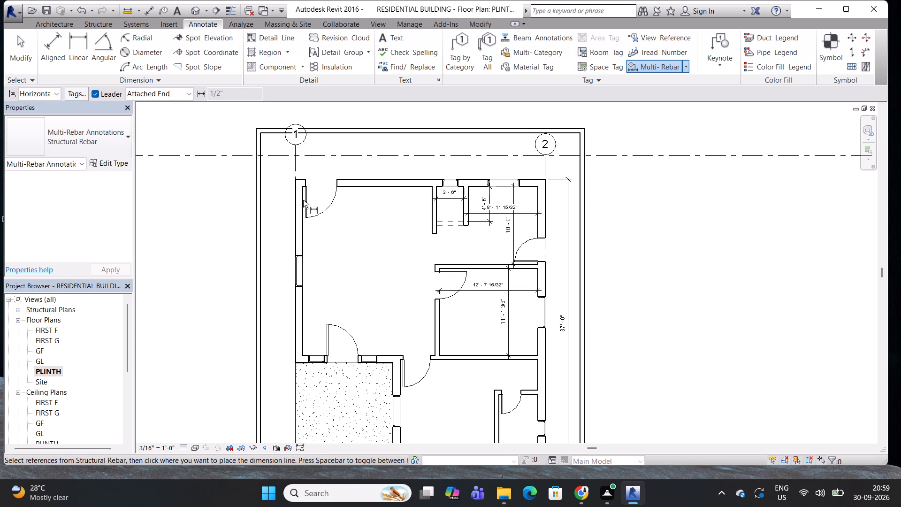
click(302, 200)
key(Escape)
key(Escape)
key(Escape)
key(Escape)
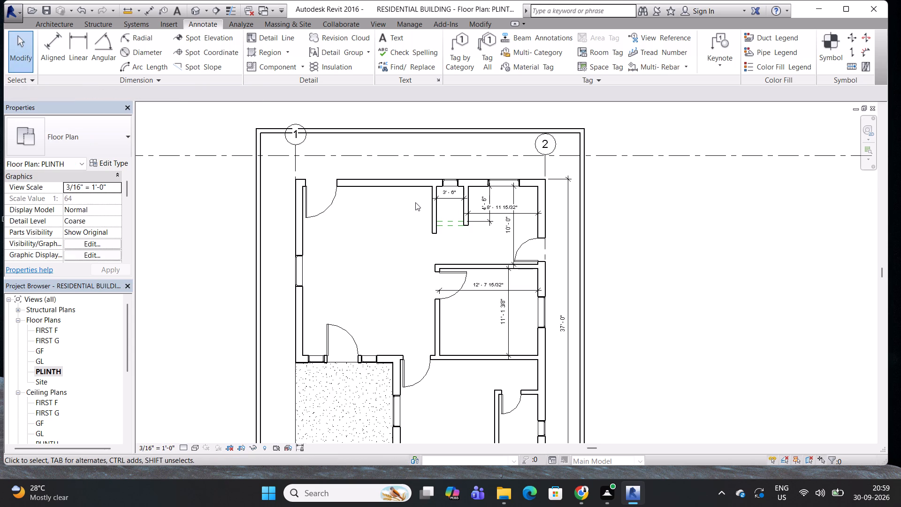
Save the project.
key(ctrl+s)
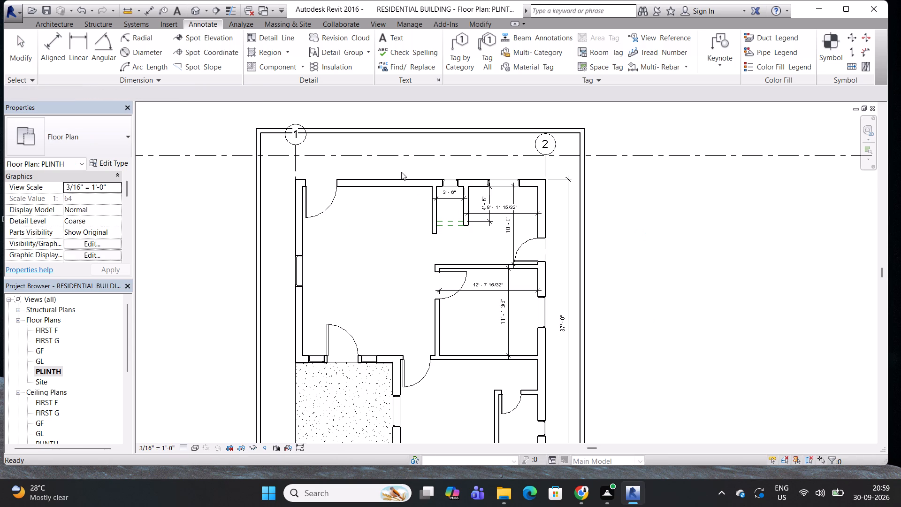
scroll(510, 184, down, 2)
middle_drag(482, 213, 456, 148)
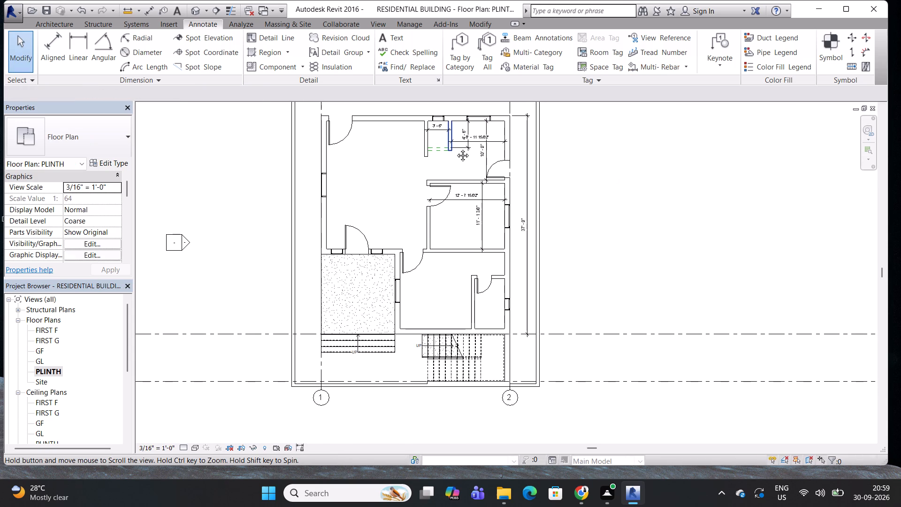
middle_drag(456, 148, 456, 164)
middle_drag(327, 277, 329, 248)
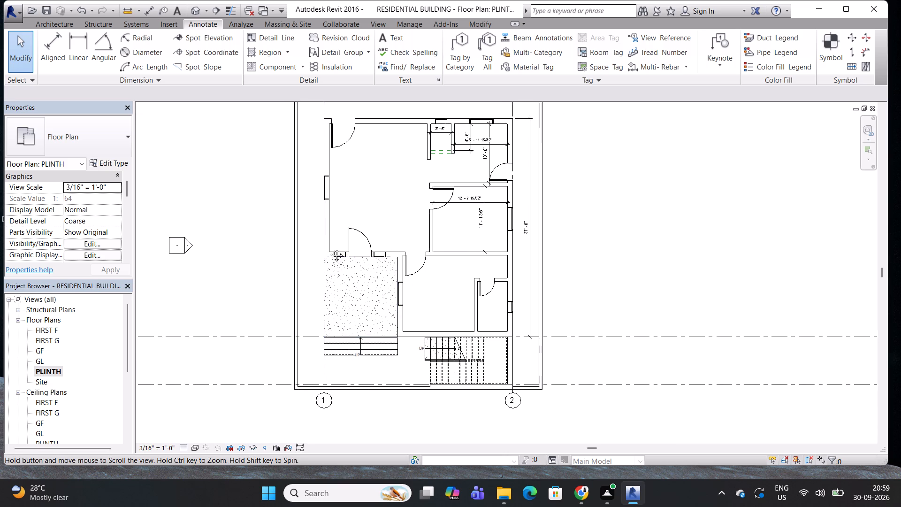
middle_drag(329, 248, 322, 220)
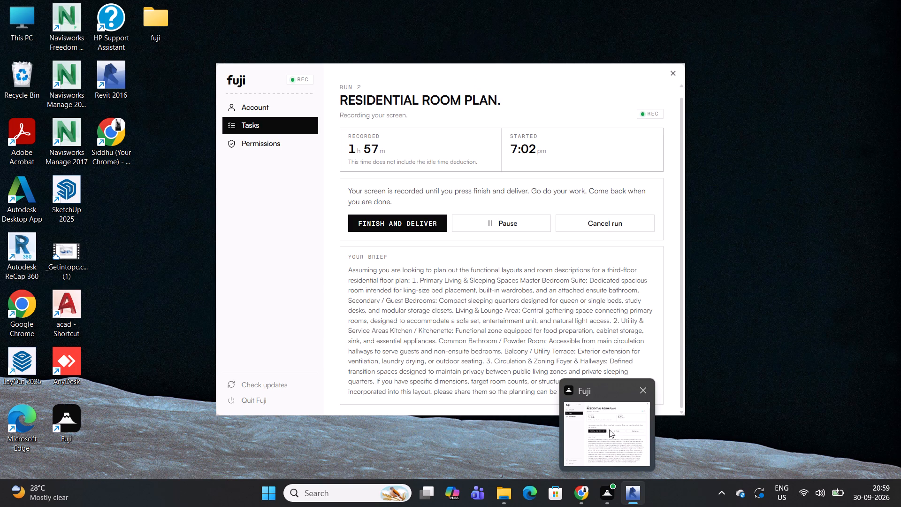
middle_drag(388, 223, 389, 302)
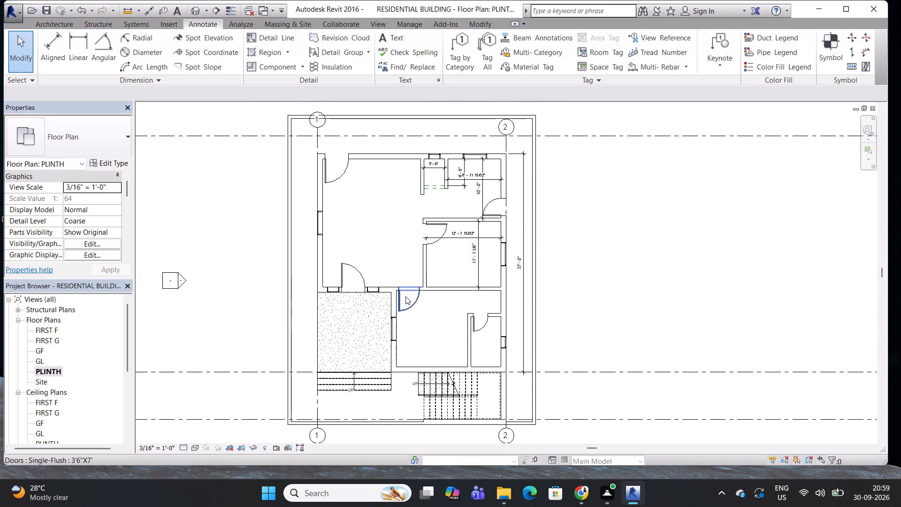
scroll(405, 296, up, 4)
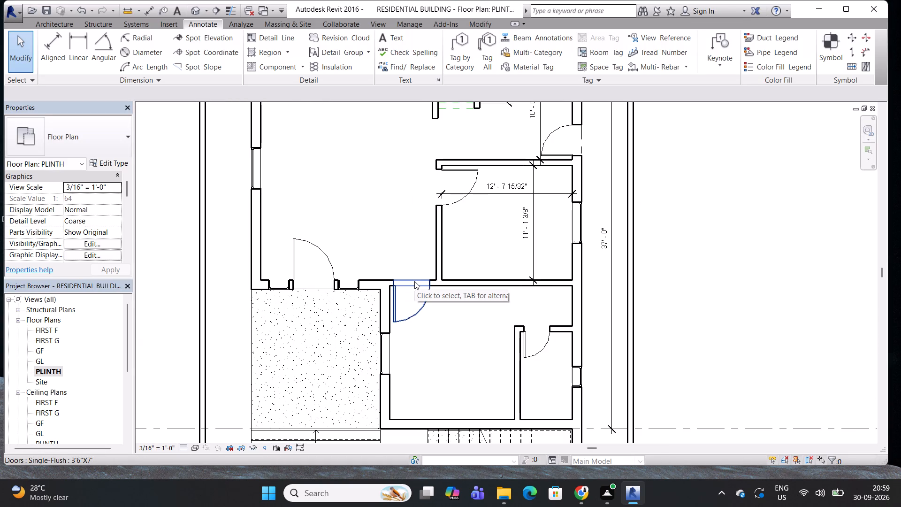
Save the project once more.
key(ctrl+s)
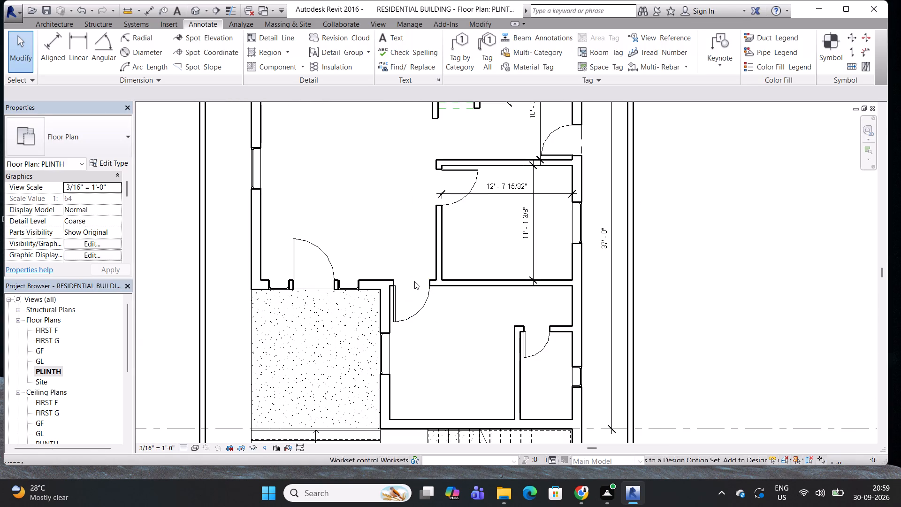
Open the default 3D view and look over the whole building model.
scroll(430, 220, down, 3)
middle_drag(442, 214, 448, 221)
middle_drag(292, 265, 347, 268)
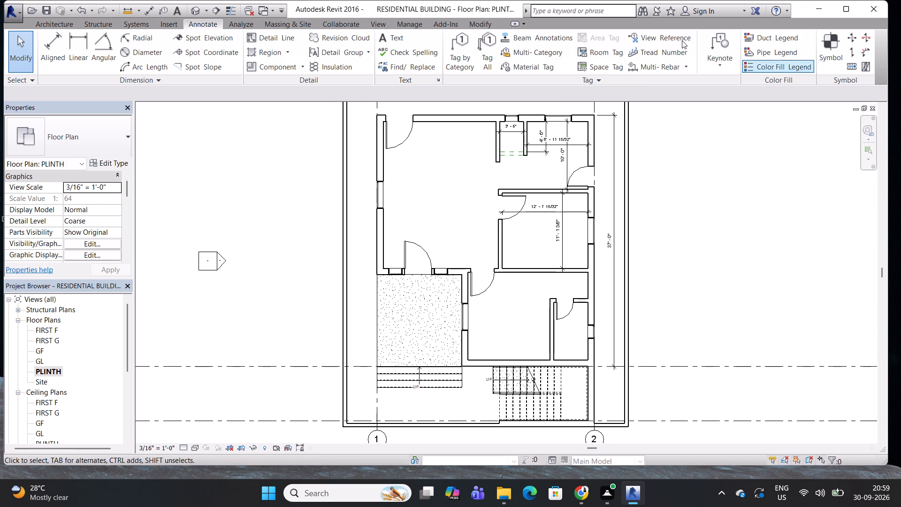
click(194, 11)
scroll(373, 160, down, 4)
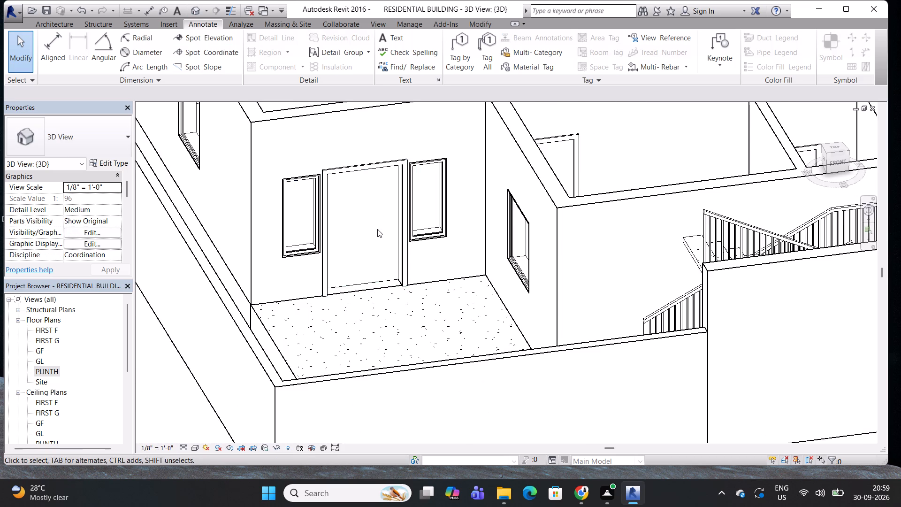
scroll(379, 246, down, 9)
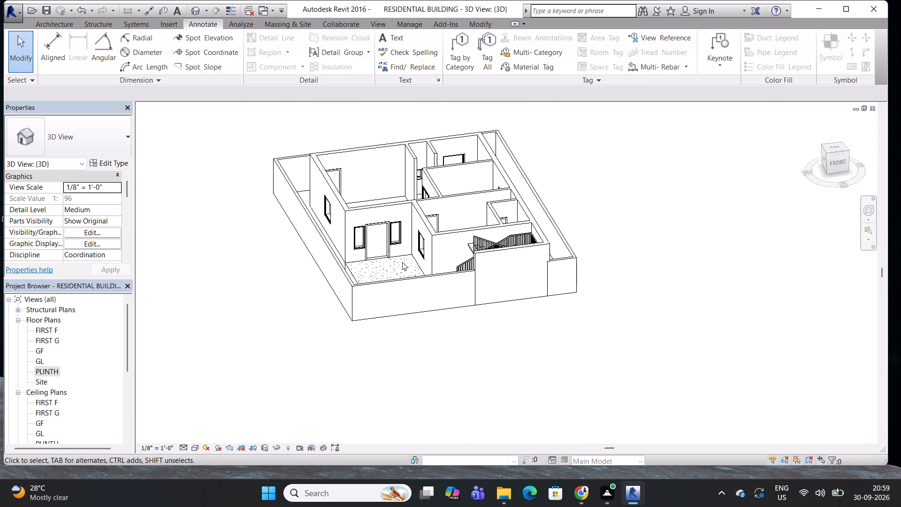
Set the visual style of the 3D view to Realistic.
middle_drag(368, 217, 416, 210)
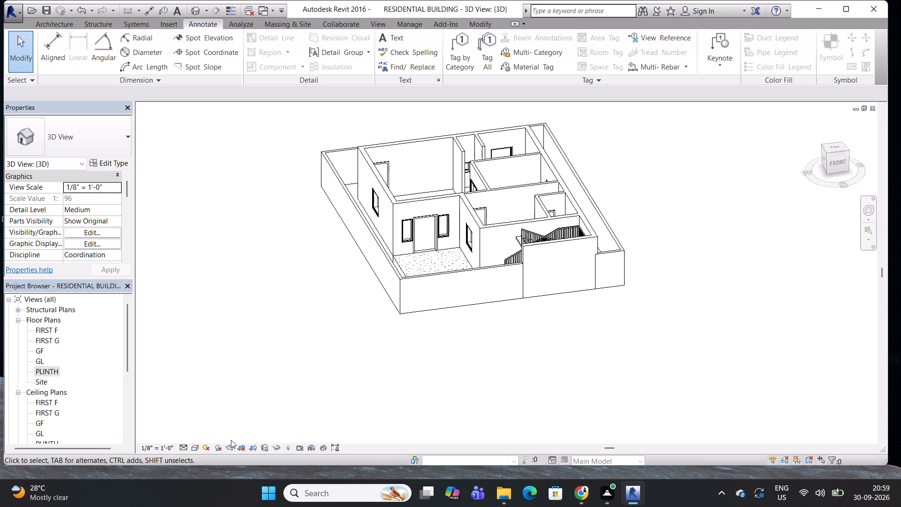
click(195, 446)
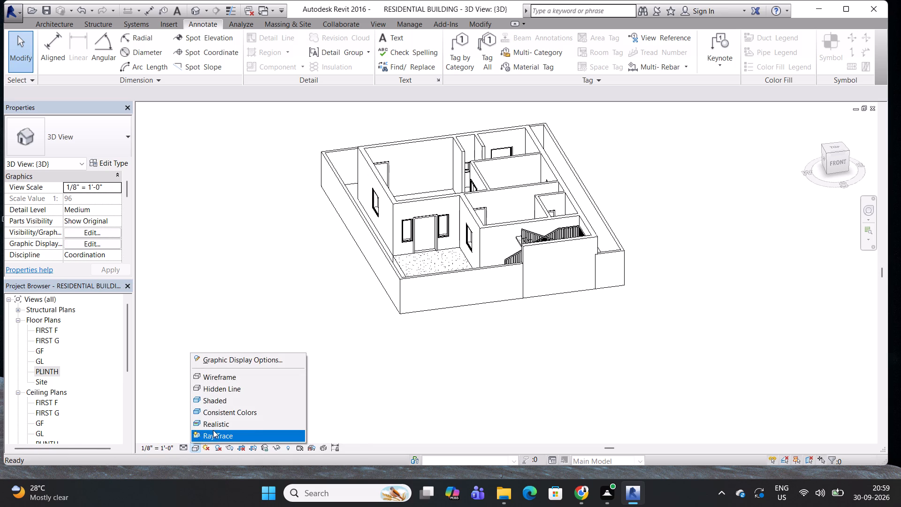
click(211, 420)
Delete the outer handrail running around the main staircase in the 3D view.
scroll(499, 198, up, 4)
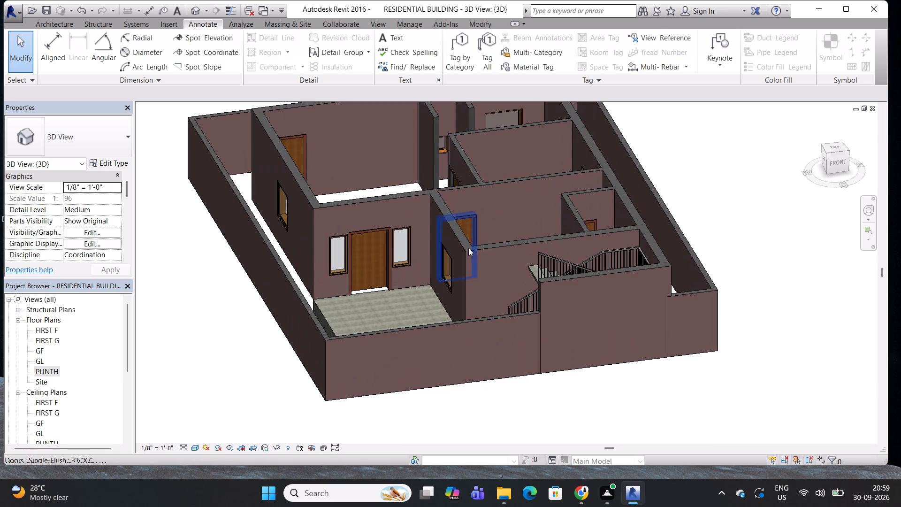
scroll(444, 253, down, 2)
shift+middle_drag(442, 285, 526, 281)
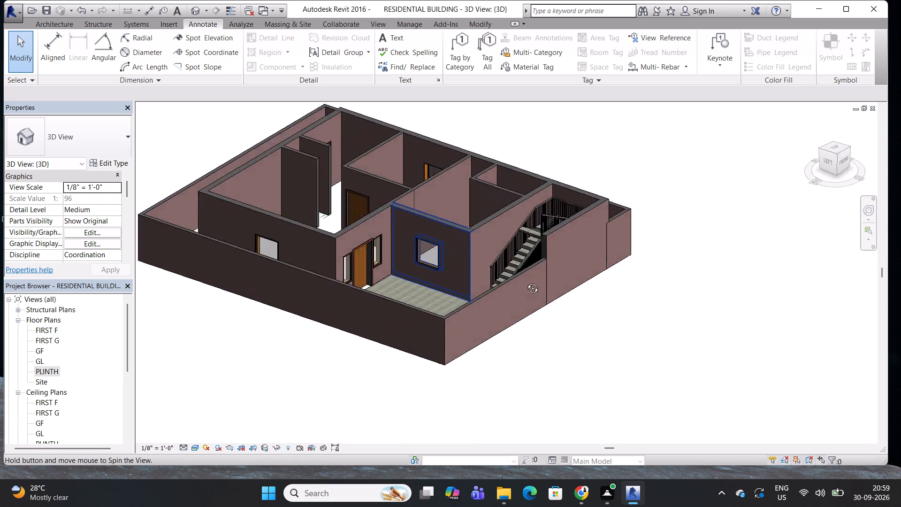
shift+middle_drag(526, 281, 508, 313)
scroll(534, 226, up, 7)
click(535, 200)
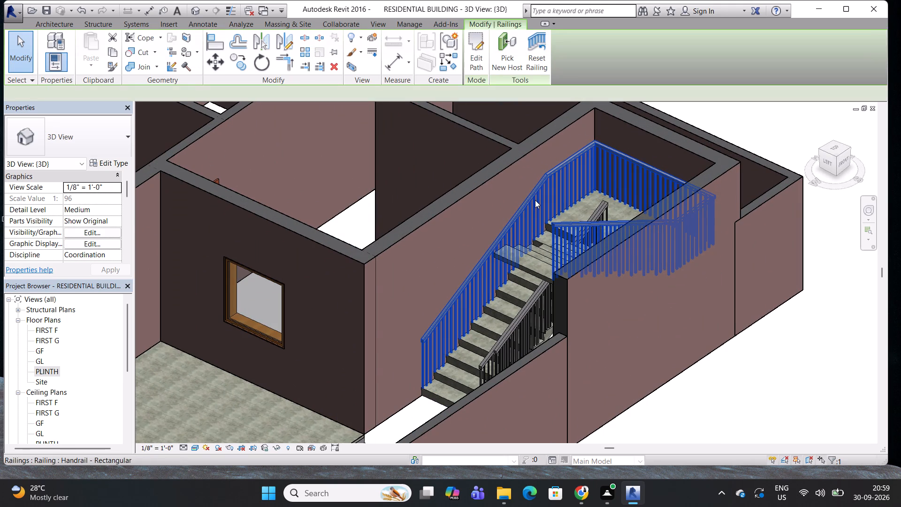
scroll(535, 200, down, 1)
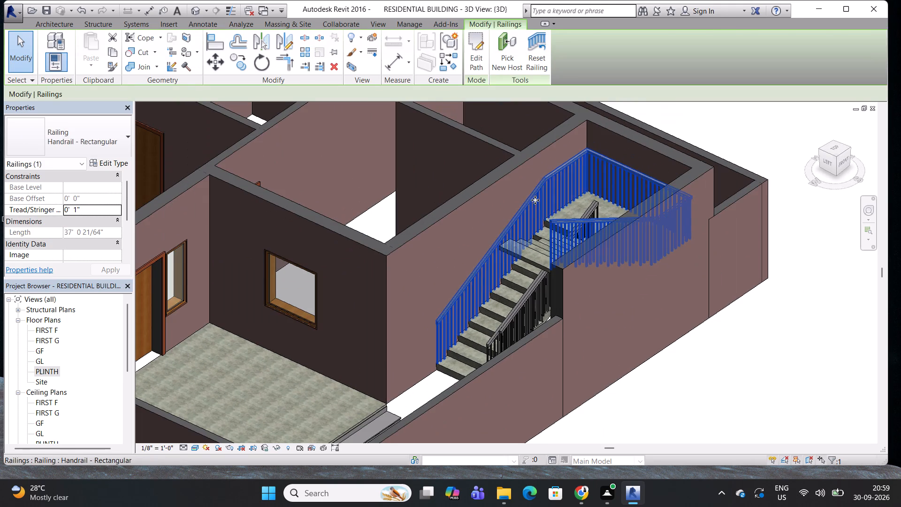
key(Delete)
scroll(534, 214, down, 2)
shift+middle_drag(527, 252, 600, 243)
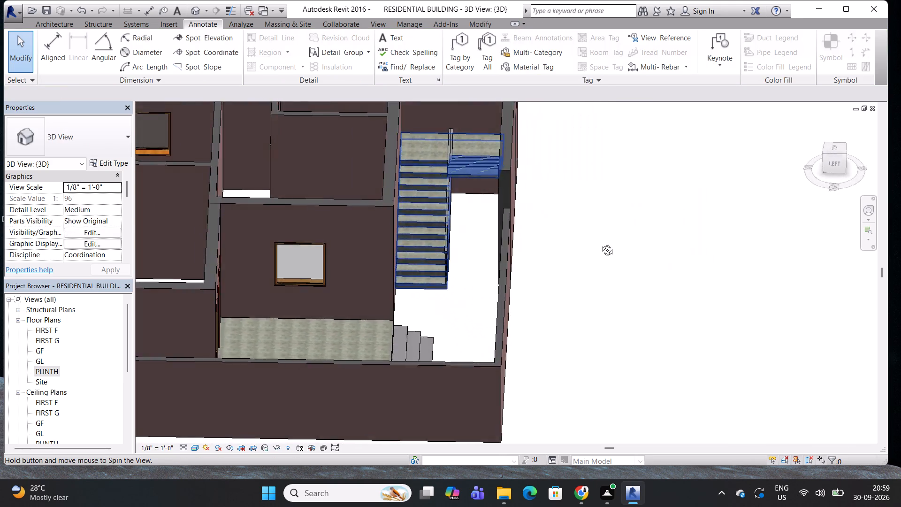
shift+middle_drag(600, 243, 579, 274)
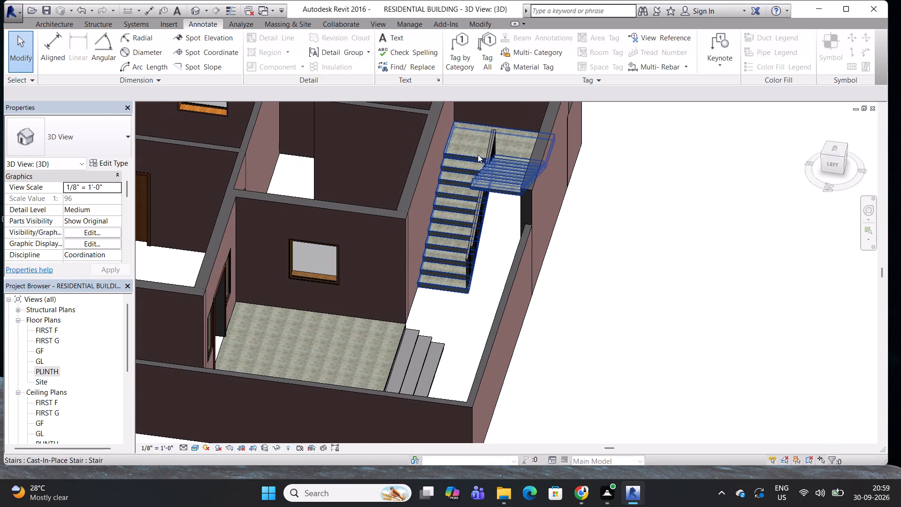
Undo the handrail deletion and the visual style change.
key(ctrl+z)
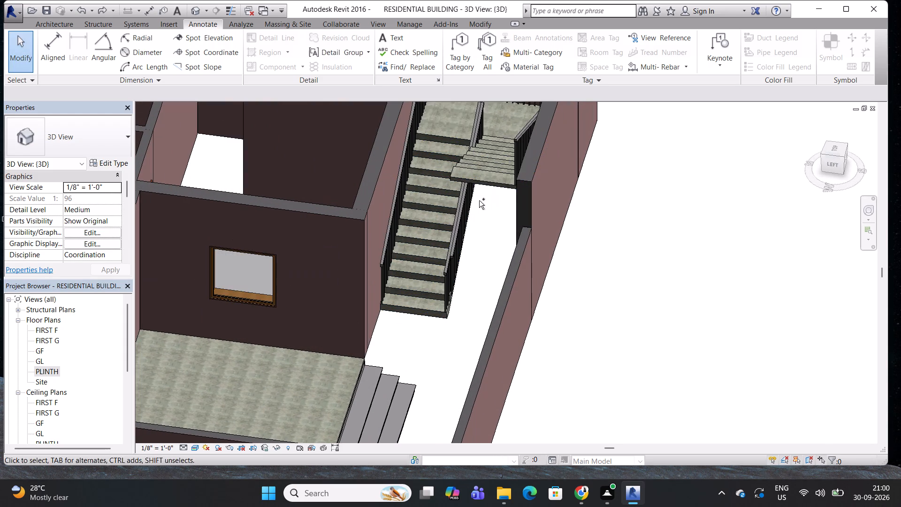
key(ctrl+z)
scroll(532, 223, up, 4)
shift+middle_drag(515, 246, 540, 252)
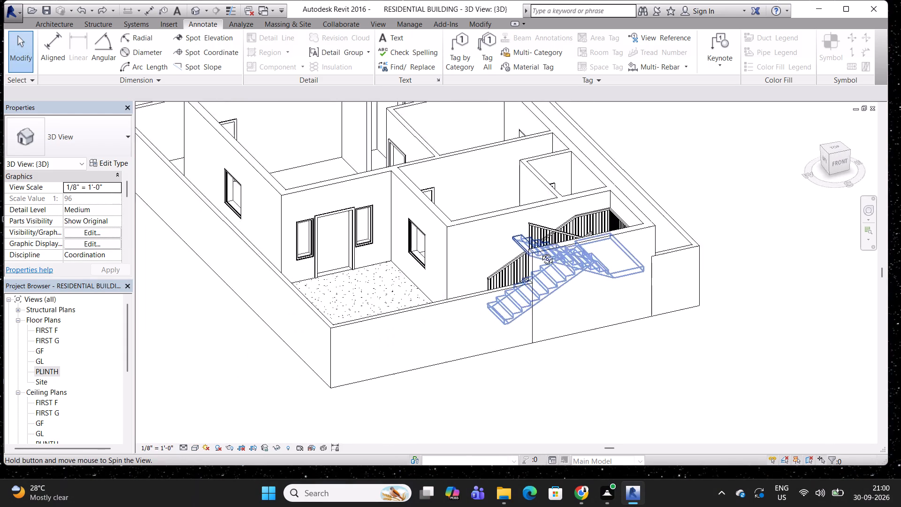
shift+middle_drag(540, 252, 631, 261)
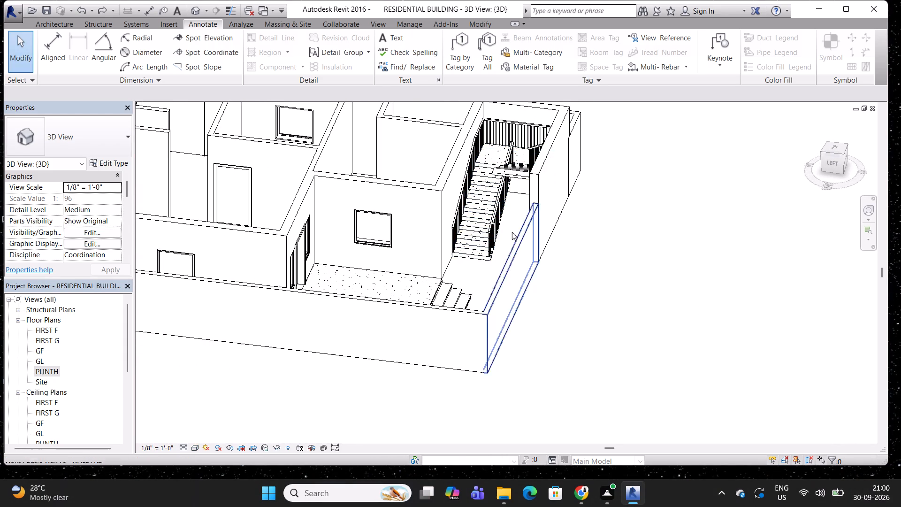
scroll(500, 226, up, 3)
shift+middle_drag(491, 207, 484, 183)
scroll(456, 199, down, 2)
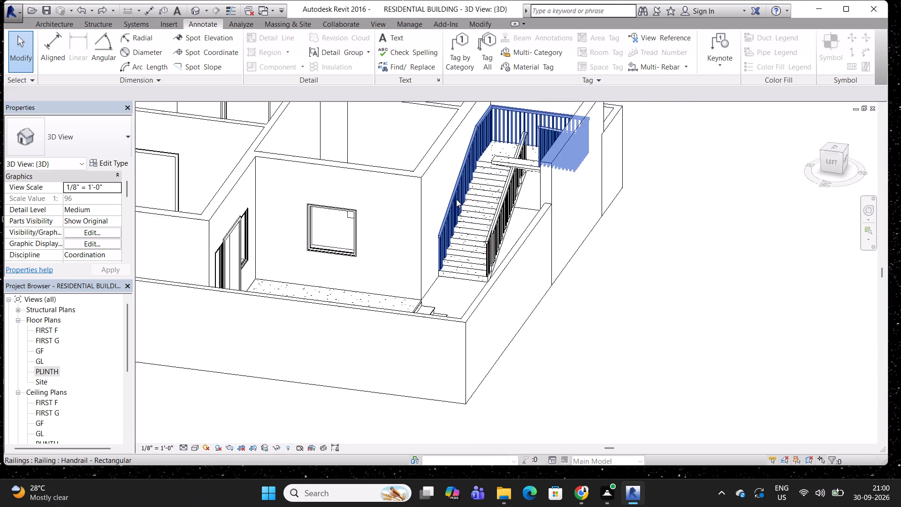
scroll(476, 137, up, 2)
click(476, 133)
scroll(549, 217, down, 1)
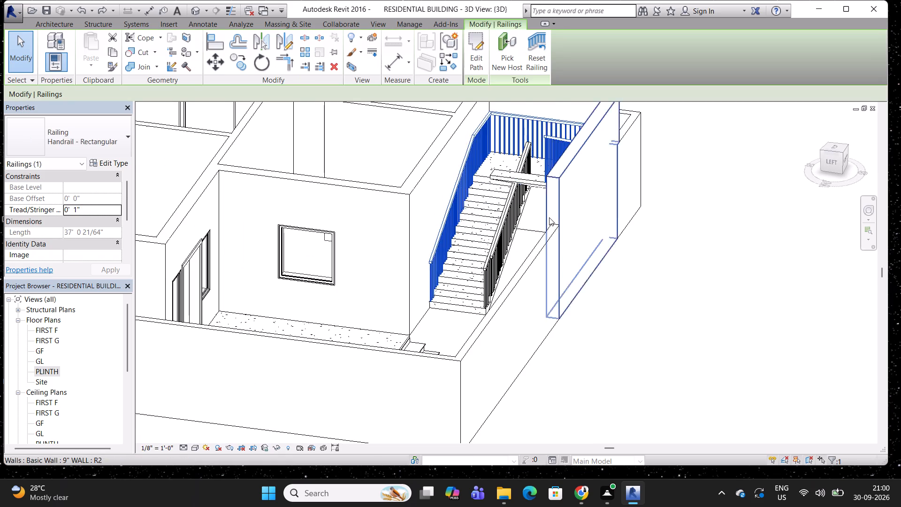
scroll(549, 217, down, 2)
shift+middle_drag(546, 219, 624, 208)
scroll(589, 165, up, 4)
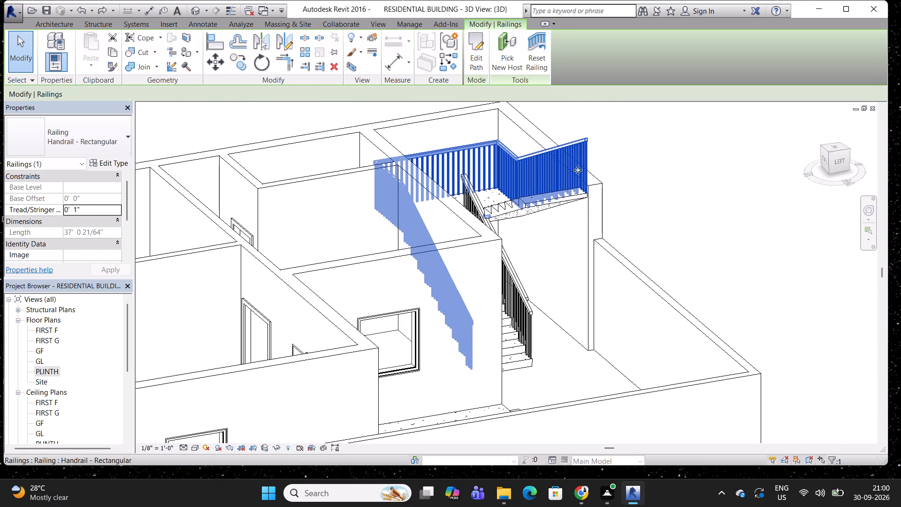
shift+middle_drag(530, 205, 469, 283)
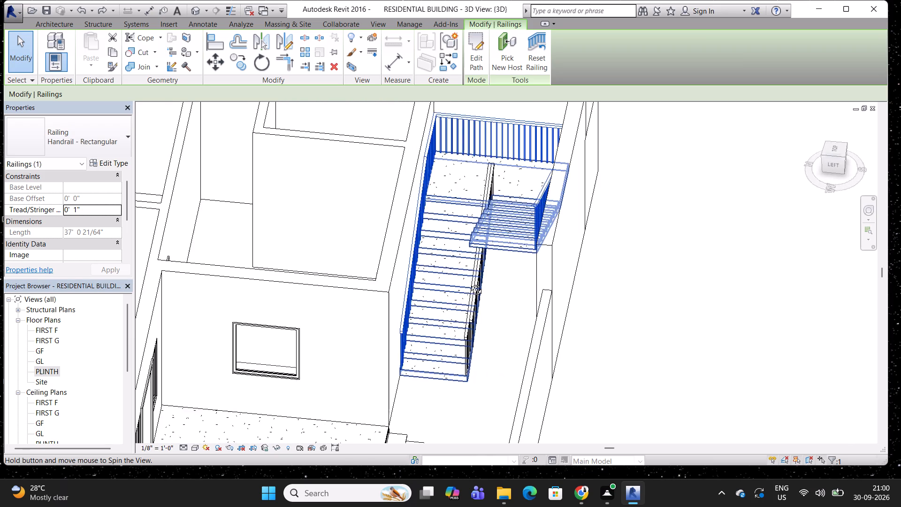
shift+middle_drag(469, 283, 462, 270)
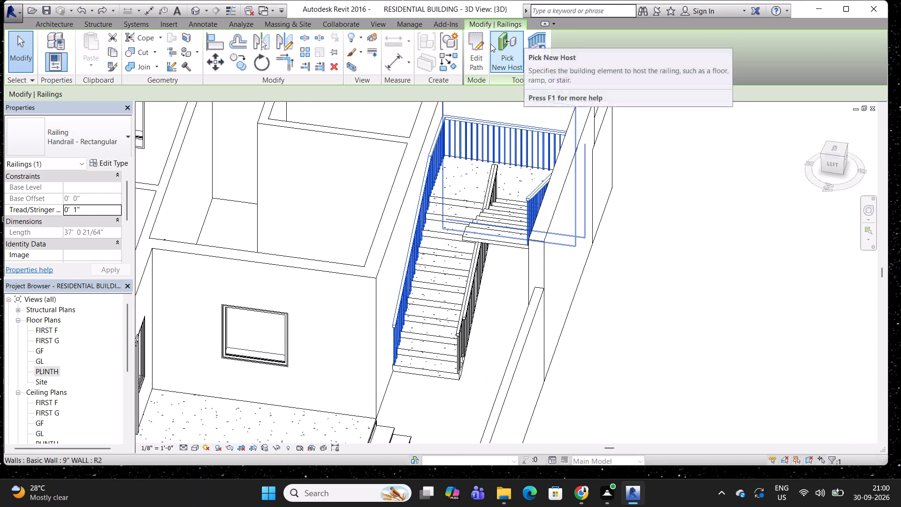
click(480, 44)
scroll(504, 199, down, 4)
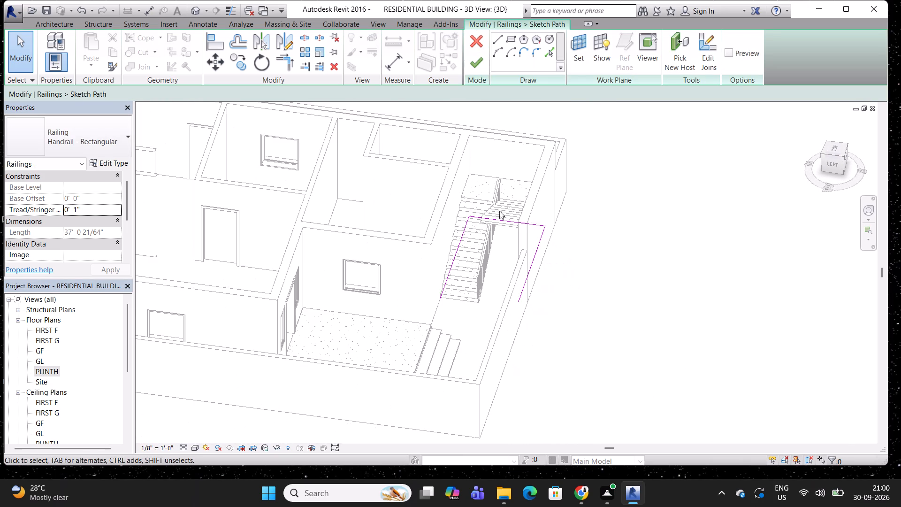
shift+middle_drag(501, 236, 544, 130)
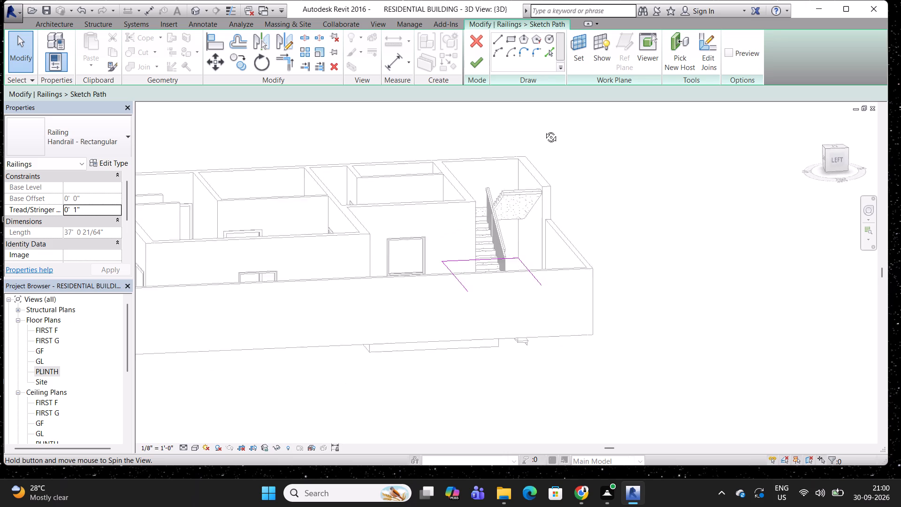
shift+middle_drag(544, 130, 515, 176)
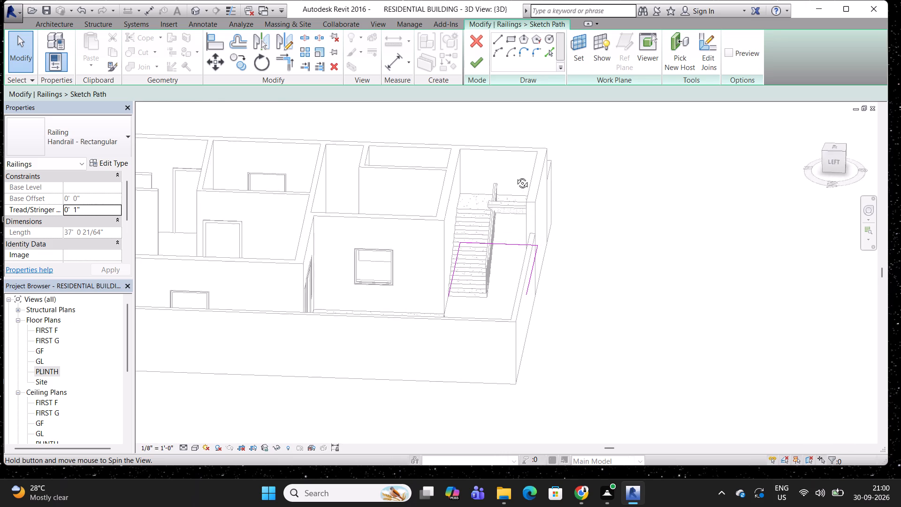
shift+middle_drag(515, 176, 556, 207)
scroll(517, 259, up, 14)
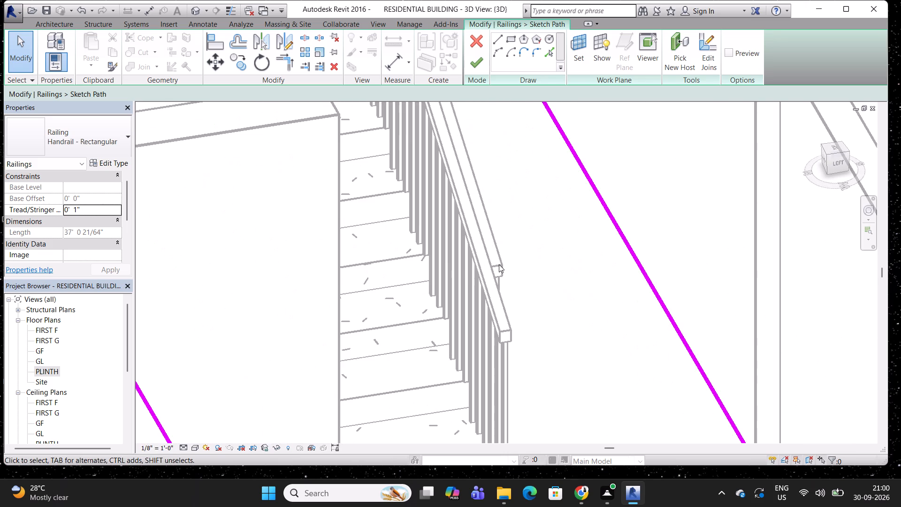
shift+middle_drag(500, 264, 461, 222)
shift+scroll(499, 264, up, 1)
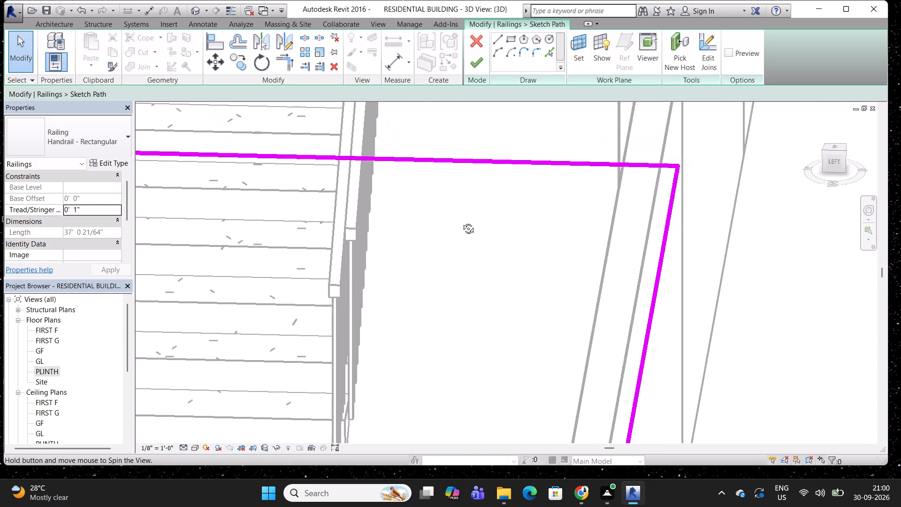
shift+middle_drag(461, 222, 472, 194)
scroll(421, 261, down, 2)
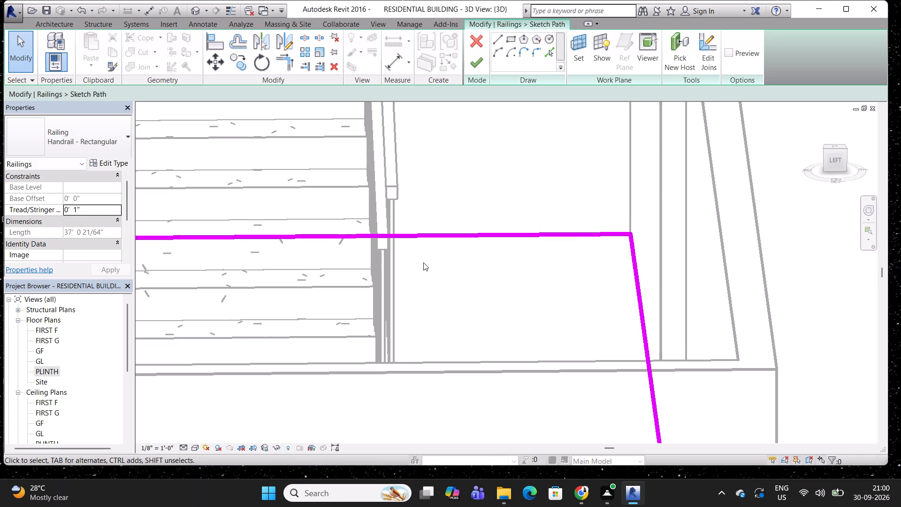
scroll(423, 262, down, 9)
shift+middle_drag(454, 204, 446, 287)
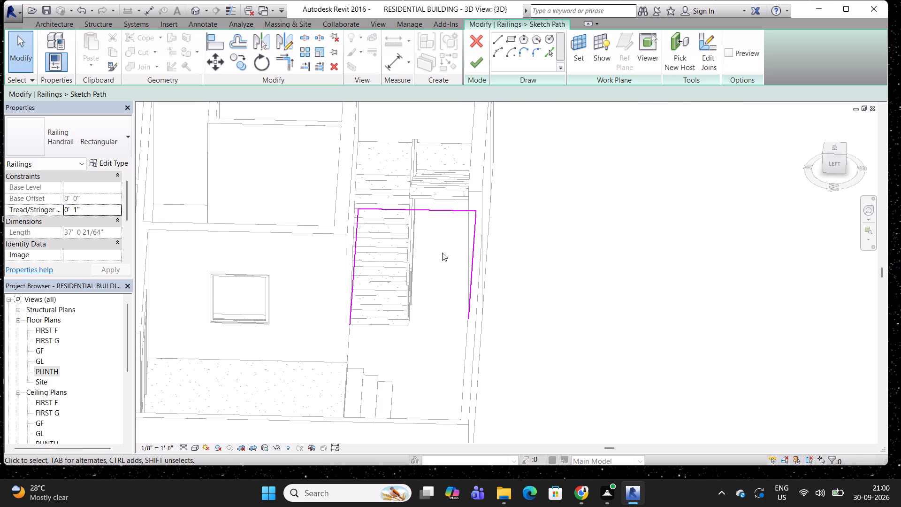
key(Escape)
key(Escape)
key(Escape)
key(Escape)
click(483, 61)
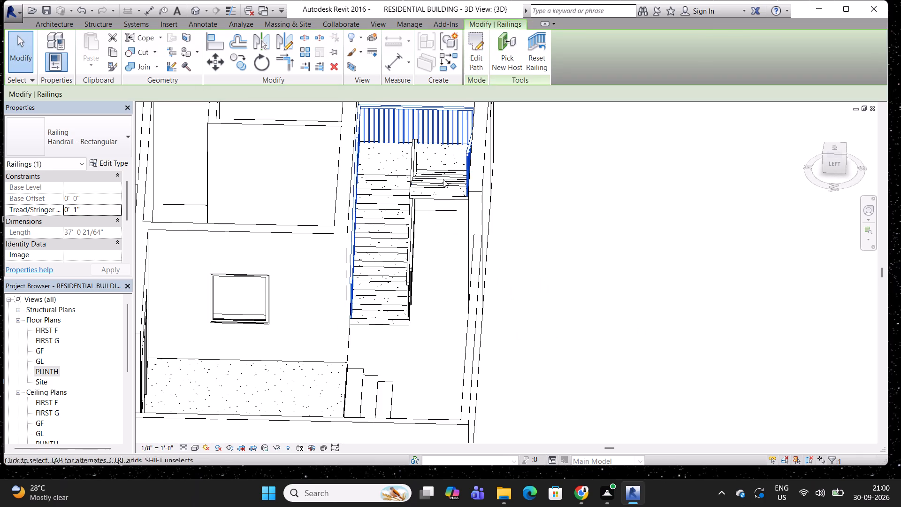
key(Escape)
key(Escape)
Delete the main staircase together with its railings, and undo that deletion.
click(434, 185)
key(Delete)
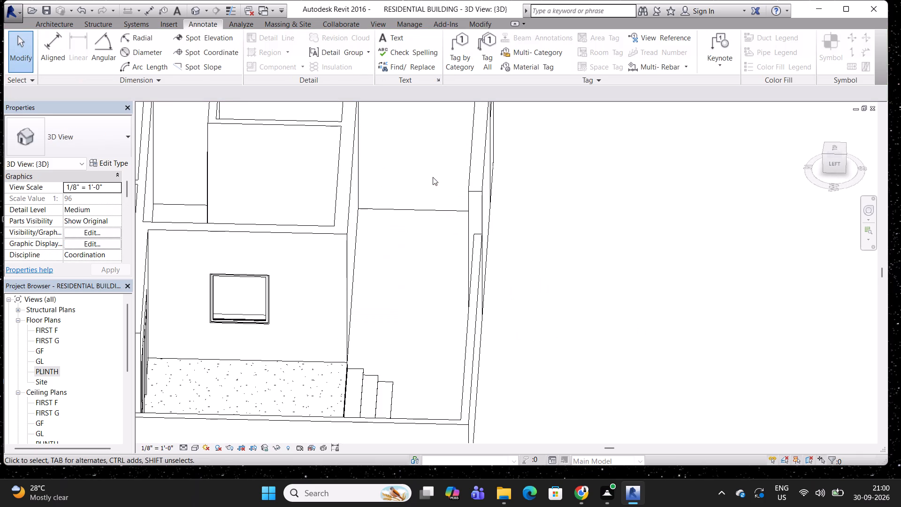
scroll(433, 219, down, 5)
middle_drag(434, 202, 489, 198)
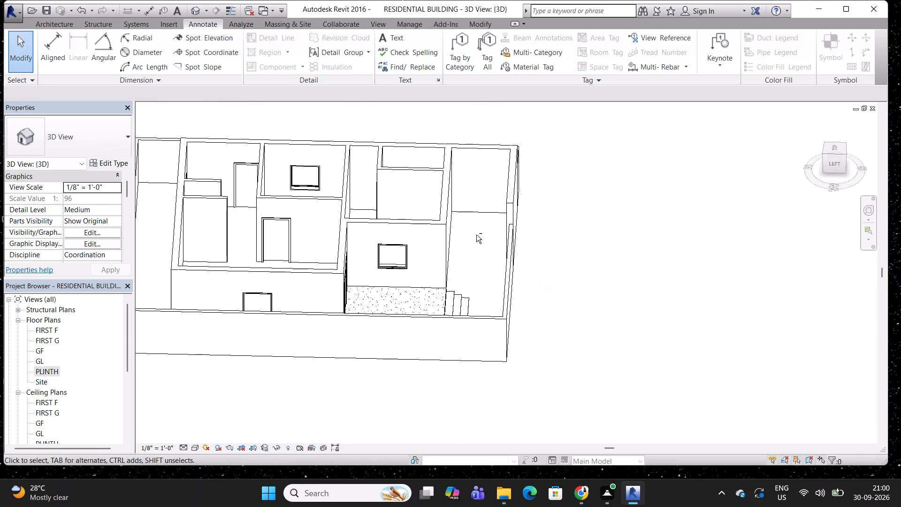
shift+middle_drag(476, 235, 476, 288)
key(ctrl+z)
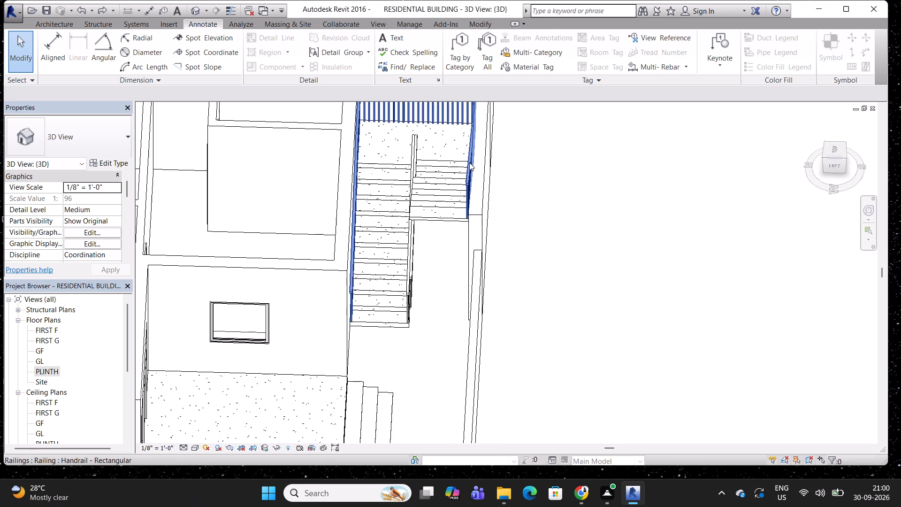
Delete the outer and the inner handrail of the main staircase, keeping the stair itself.
click(469, 162)
key(Delete)
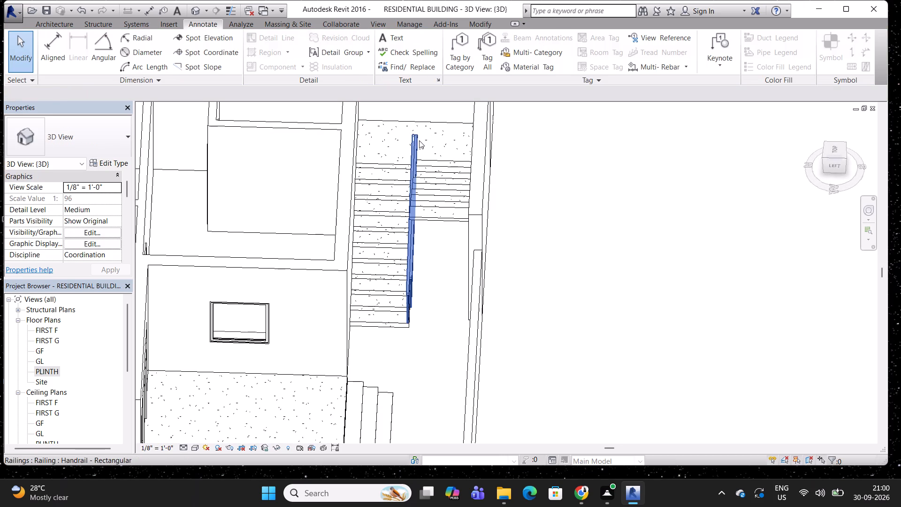
click(419, 140)
scroll(417, 152, up, 4)
key(Delete)
scroll(423, 192, down, 7)
shift+middle_drag(428, 194, 385, 135)
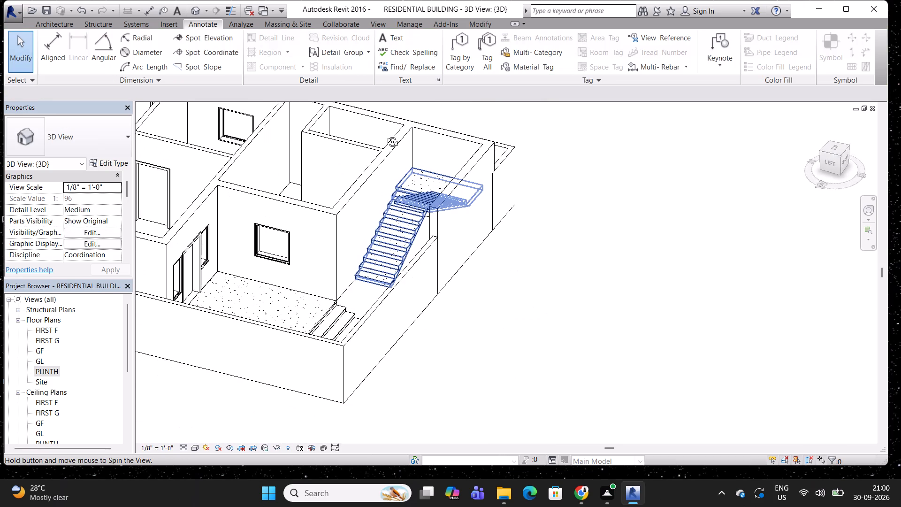
shift+middle_drag(385, 135, 396, 171)
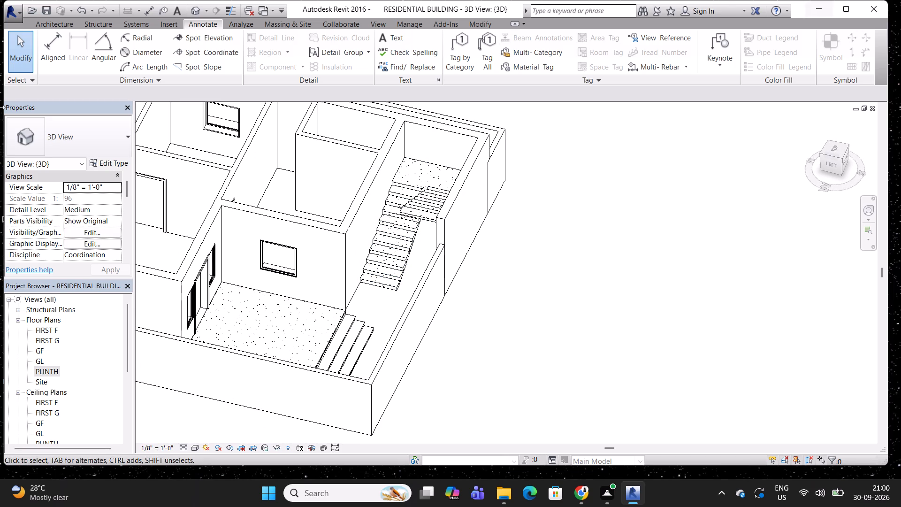
Open the PLINTH floor plan at the cast-in-place staircase near grid 2.
double_click(44, 370)
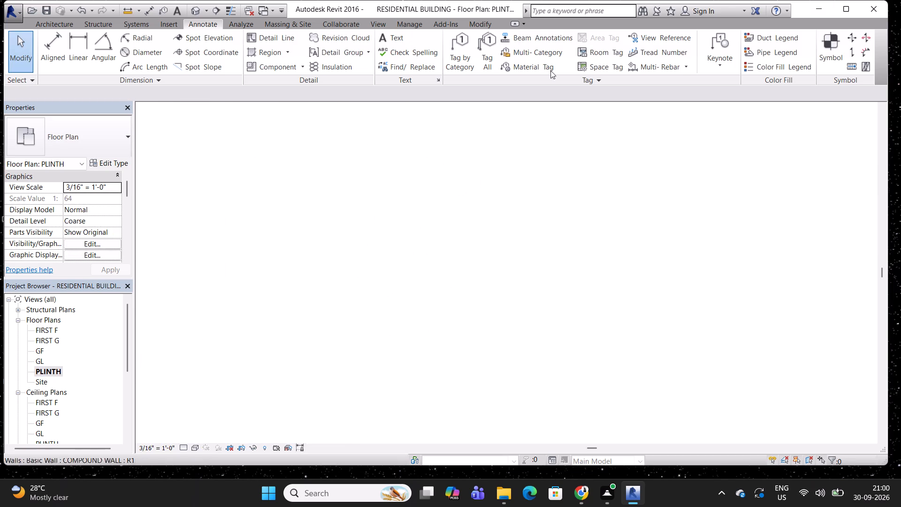
scroll(489, 286, down, 3)
middle_drag(530, 327, 400, 274)
scroll(392, 293, up, 8)
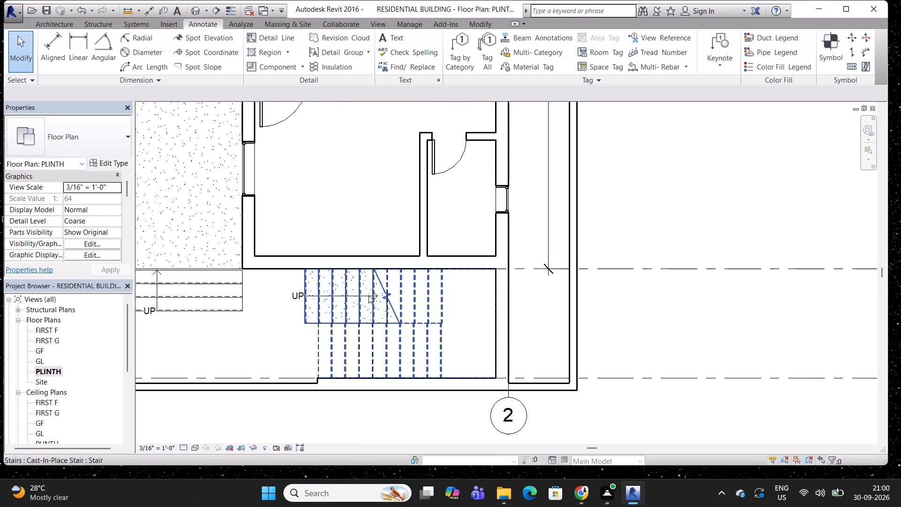
middle_drag(362, 290, 440, 262)
scroll(440, 261, up, 1)
click(426, 249)
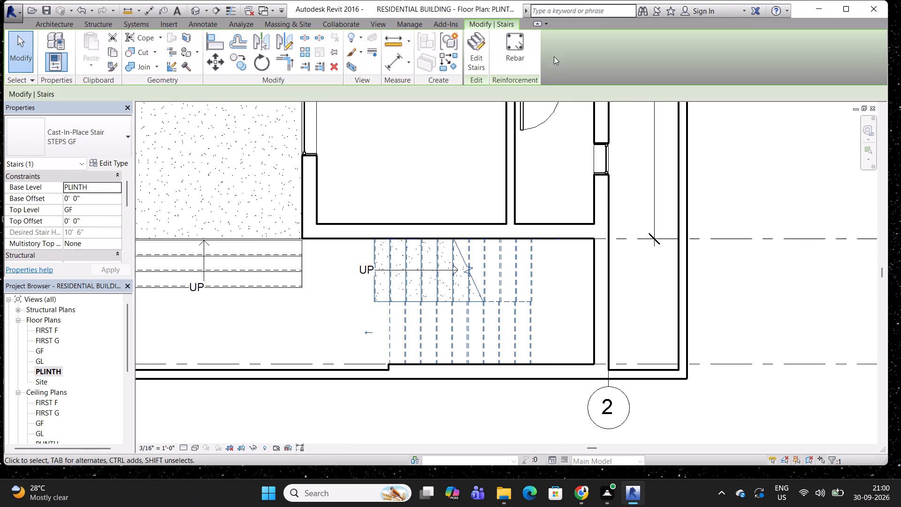
key(Escape)
key(Escape)
key(Escape)
key(Escape)
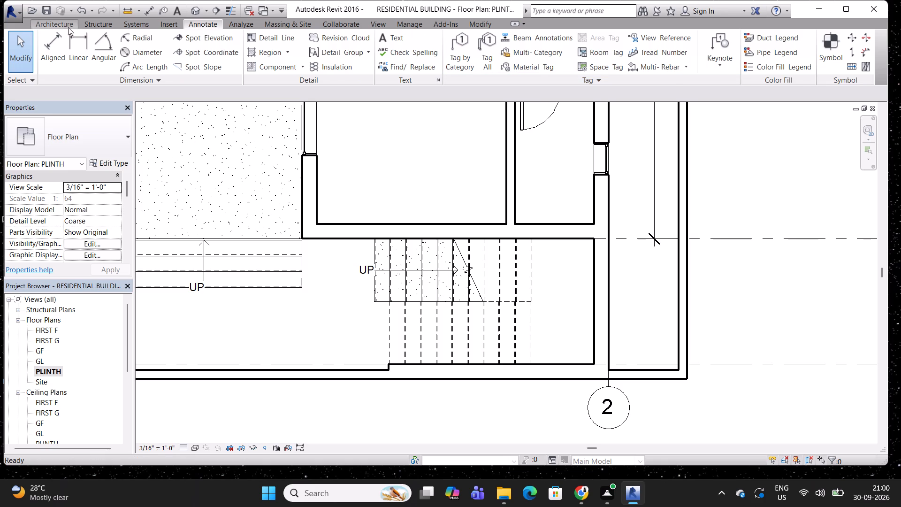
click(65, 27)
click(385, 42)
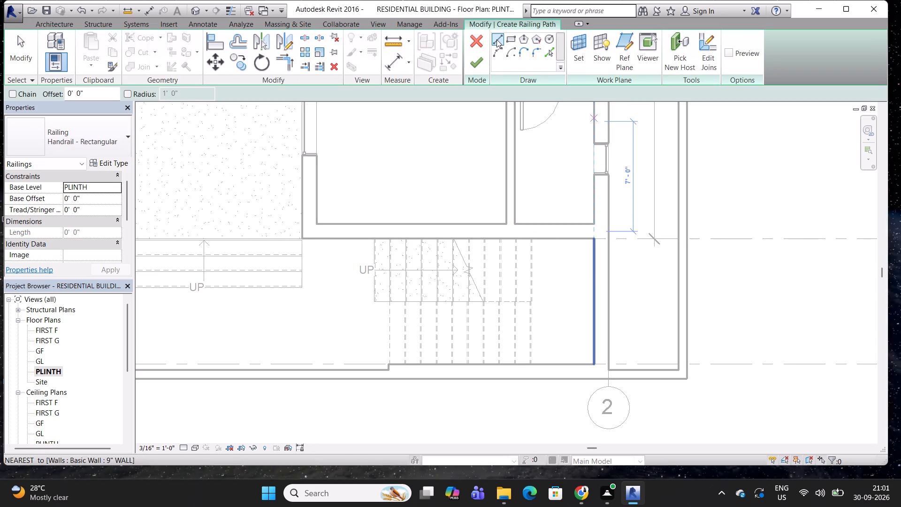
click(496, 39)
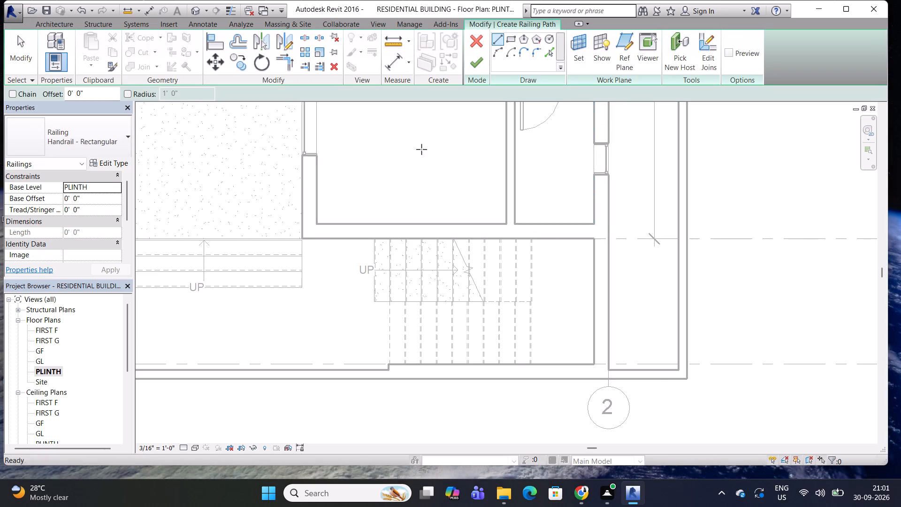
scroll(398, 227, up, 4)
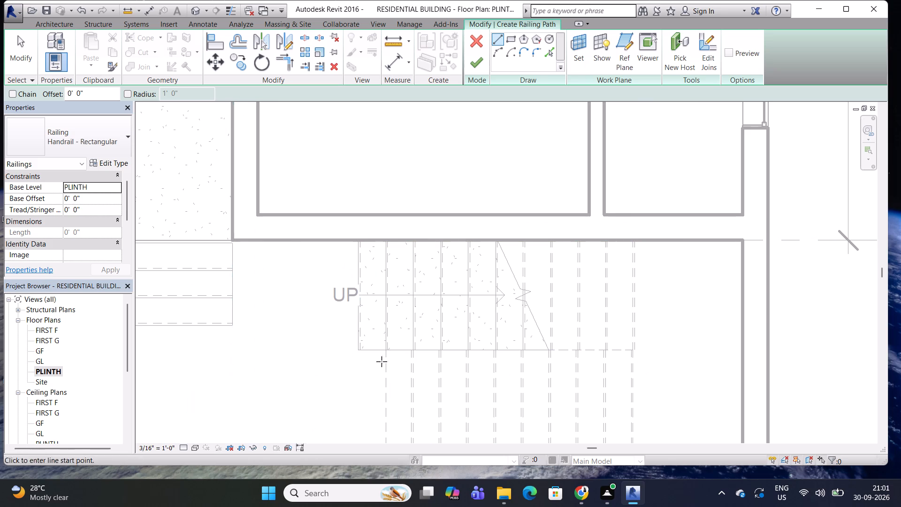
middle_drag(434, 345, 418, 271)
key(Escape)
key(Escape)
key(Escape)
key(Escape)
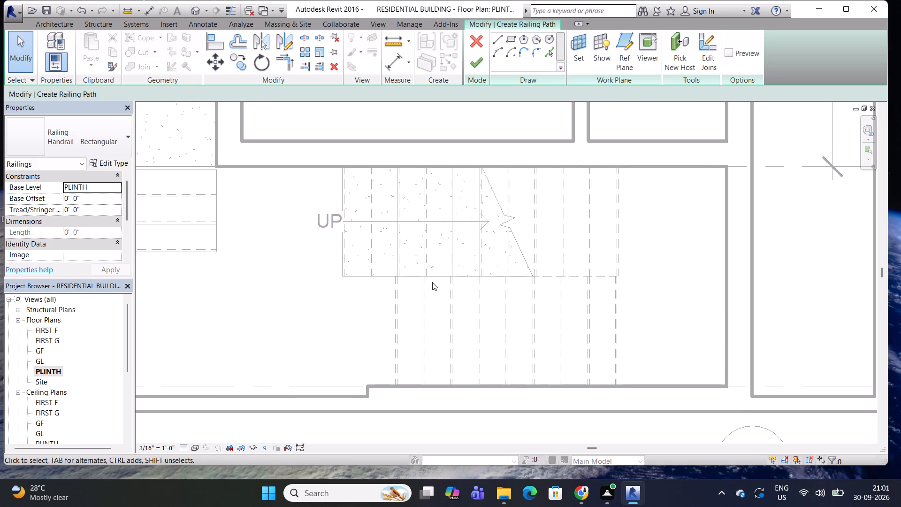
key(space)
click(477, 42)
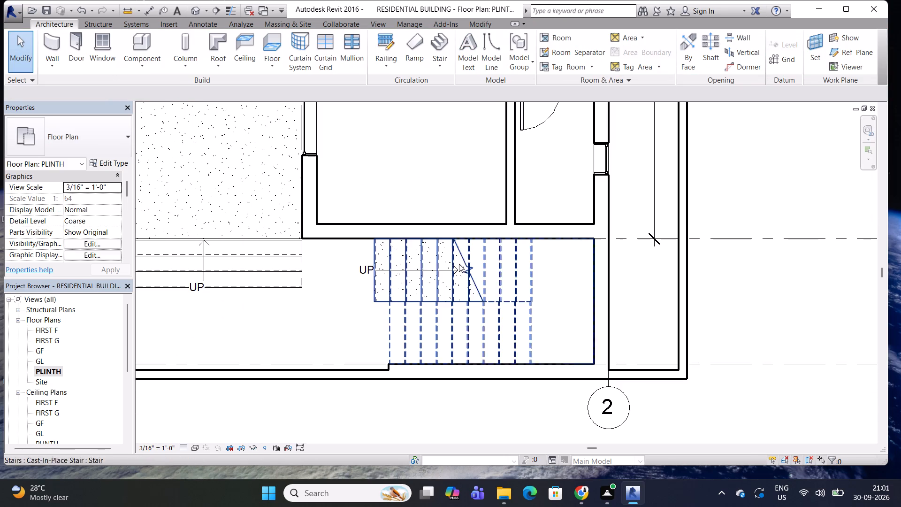
Examine the type properties of the cast-in-place staircase near grid 2, including its calculation rules, construction, supports and graphics parameters.
click(436, 258)
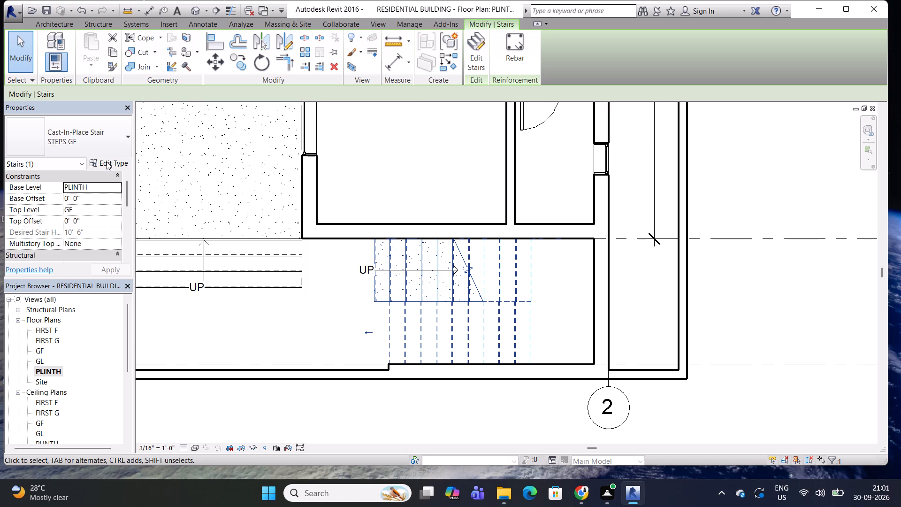
click(107, 161)
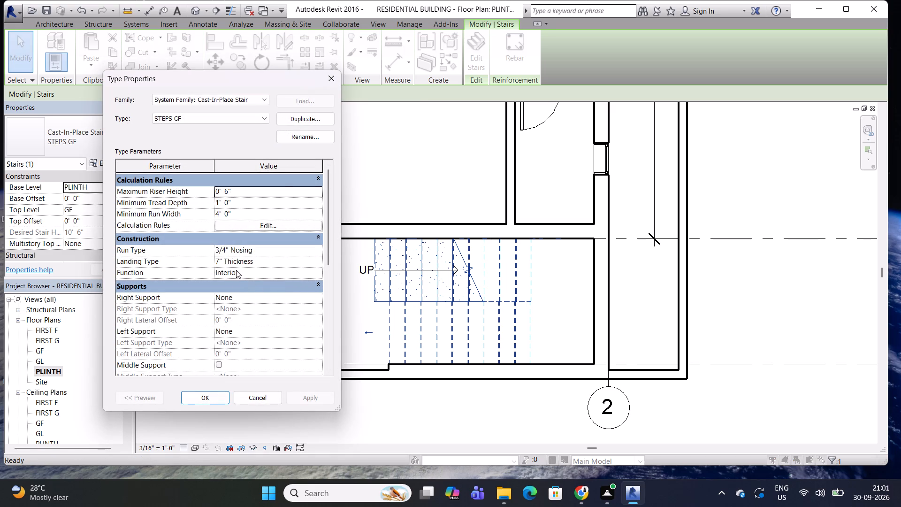
scroll(240, 261, down, 2)
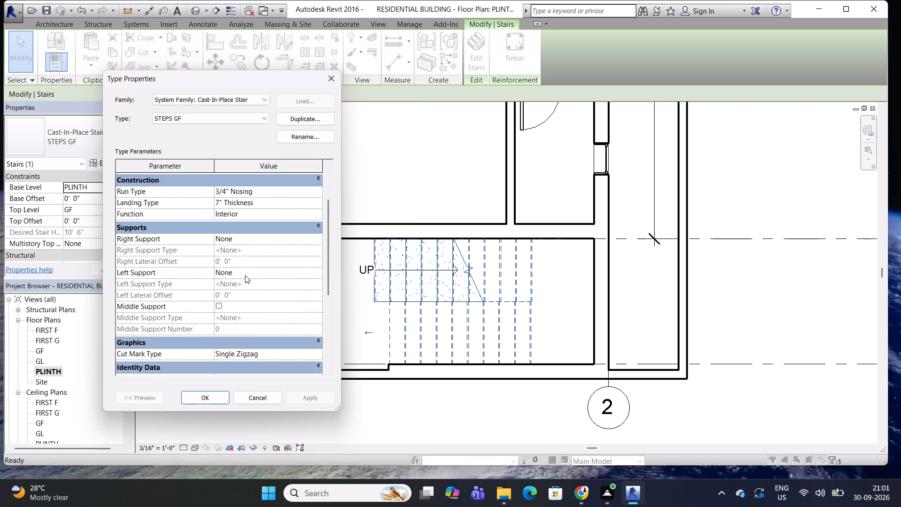
scroll(245, 284, down, 1)
scroll(244, 285, up, 3)
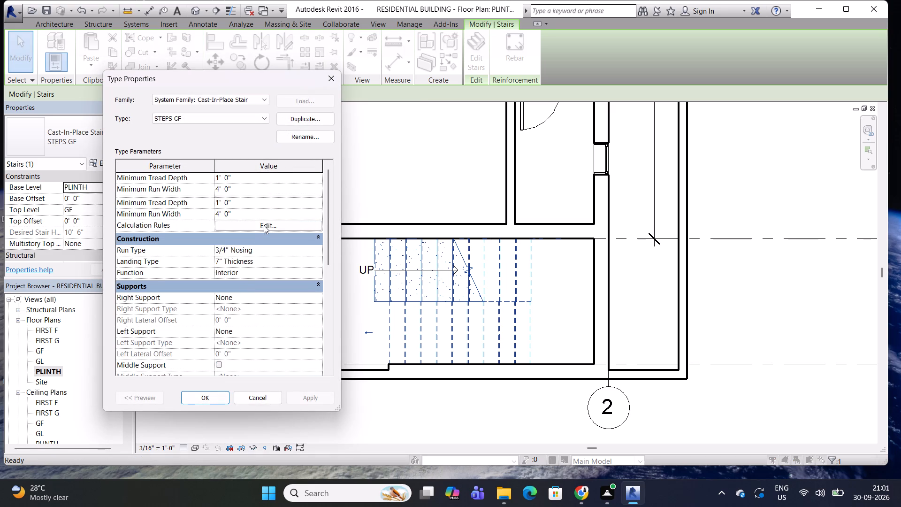
click(264, 225)
click(338, 78)
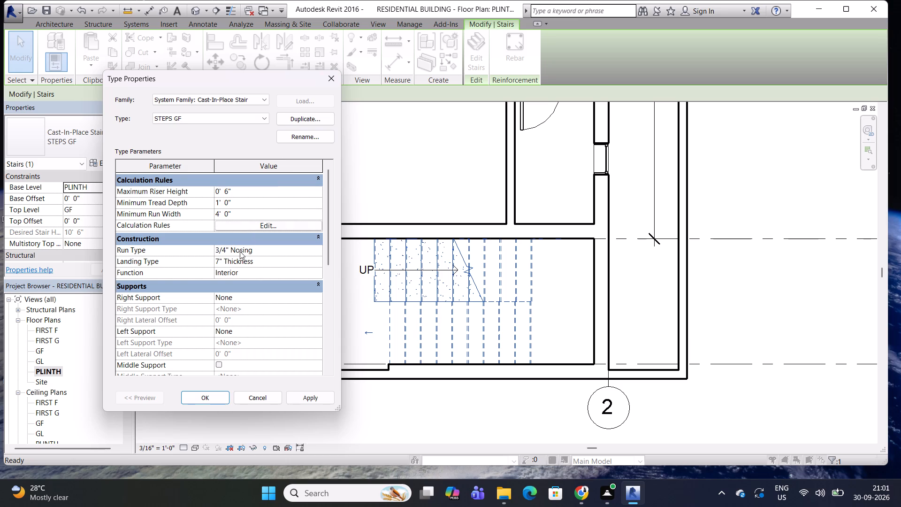
scroll(235, 257, down, 8)
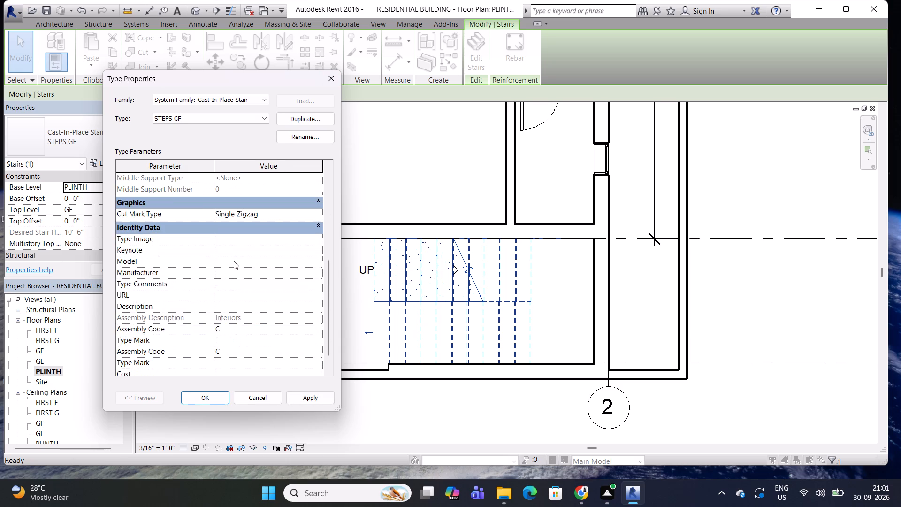
scroll(234, 261, up, 4)
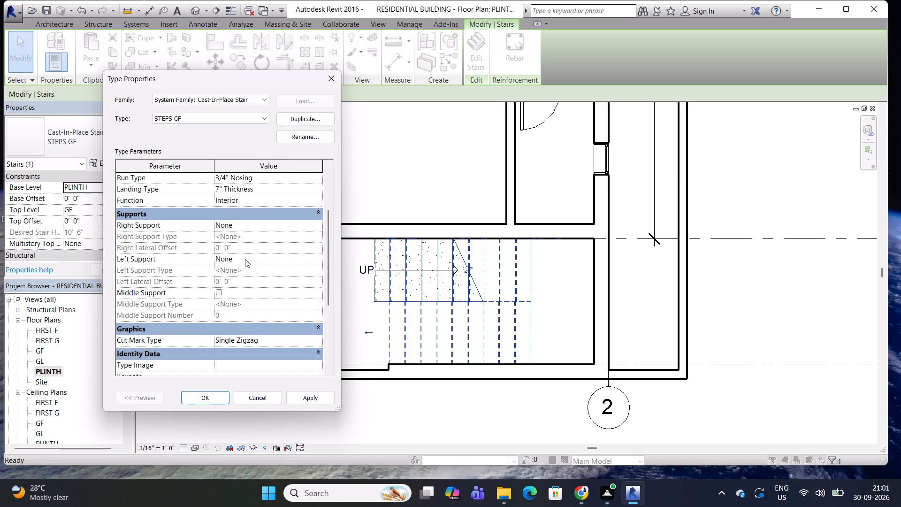
click(240, 256)
click(322, 260)
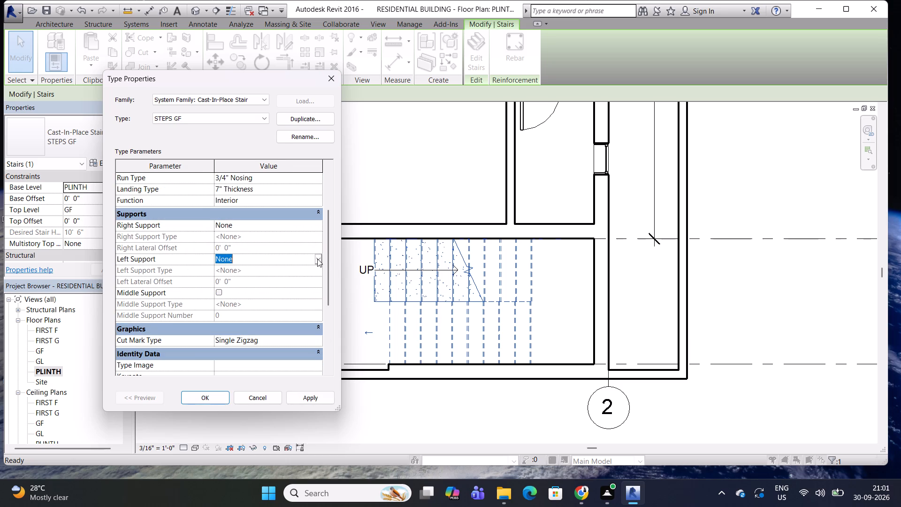
click(317, 258)
click(317, 258)
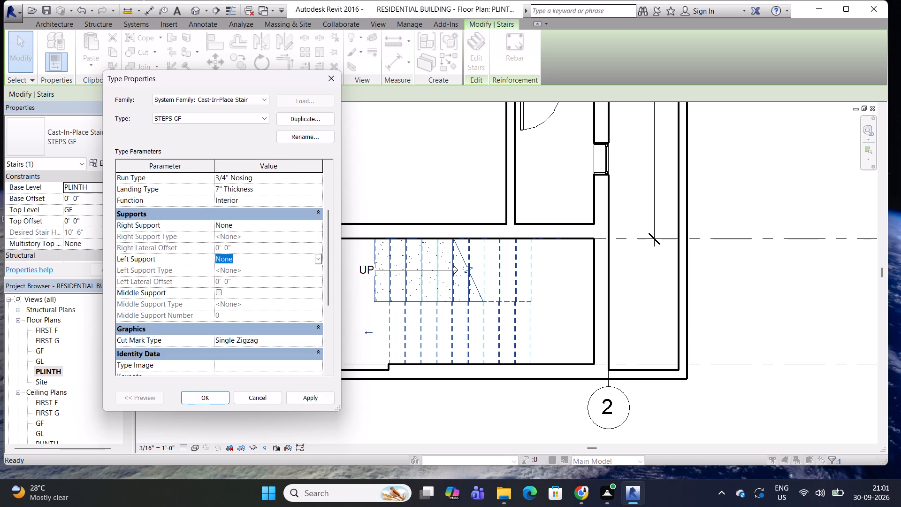
click(317, 261)
click(317, 261)
scroll(235, 286, down, 5)
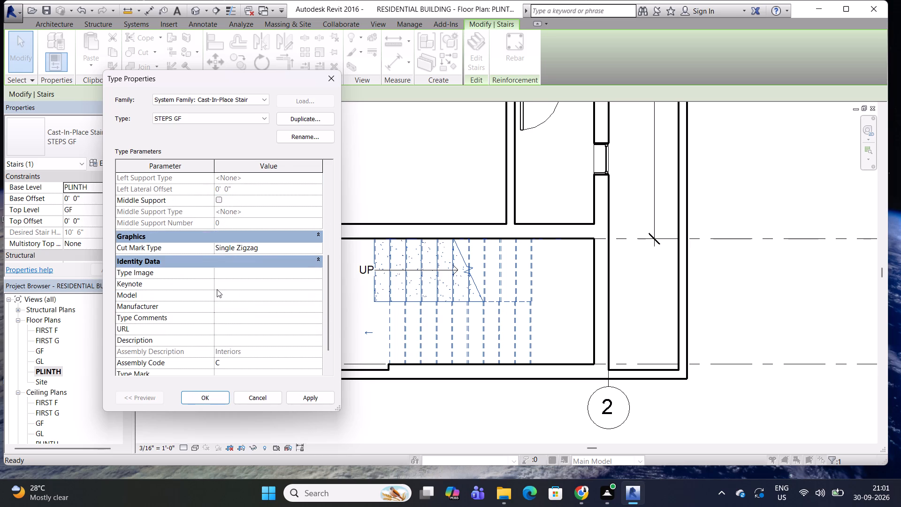
scroll(217, 289, down, 5)
scroll(219, 289, up, 3)
click(313, 306)
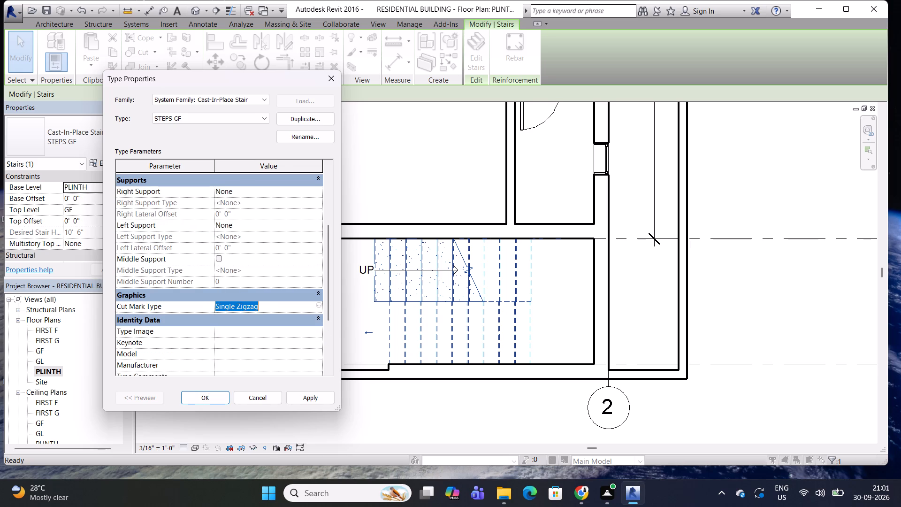
scroll(262, 263, up, 3)
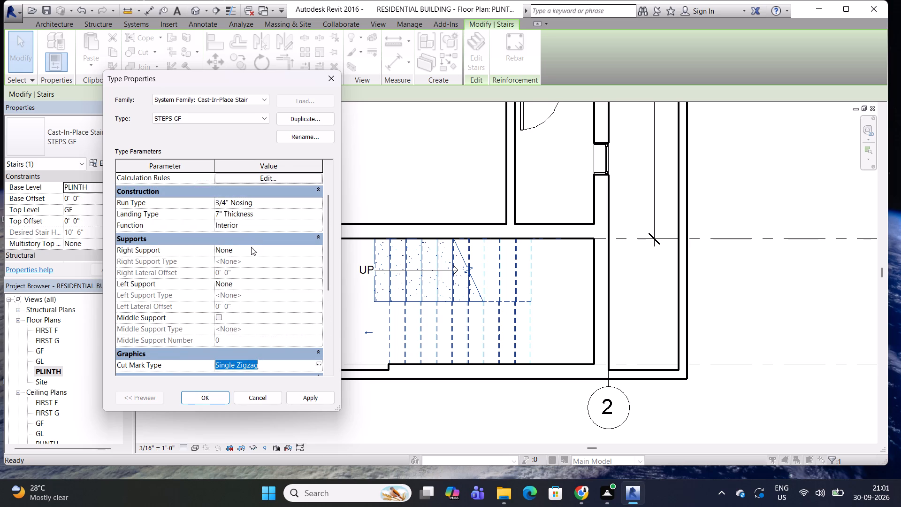
click(258, 261)
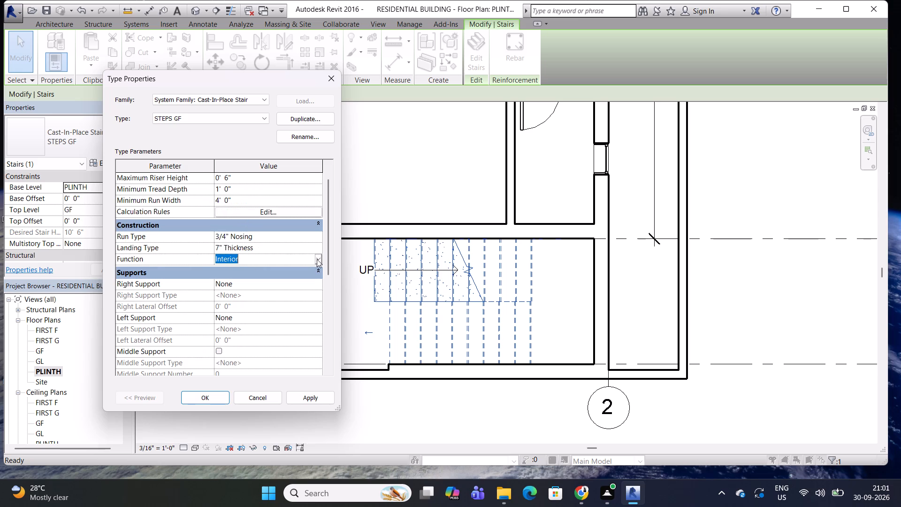
click(317, 259)
click(317, 259)
scroll(284, 243, up, 11)
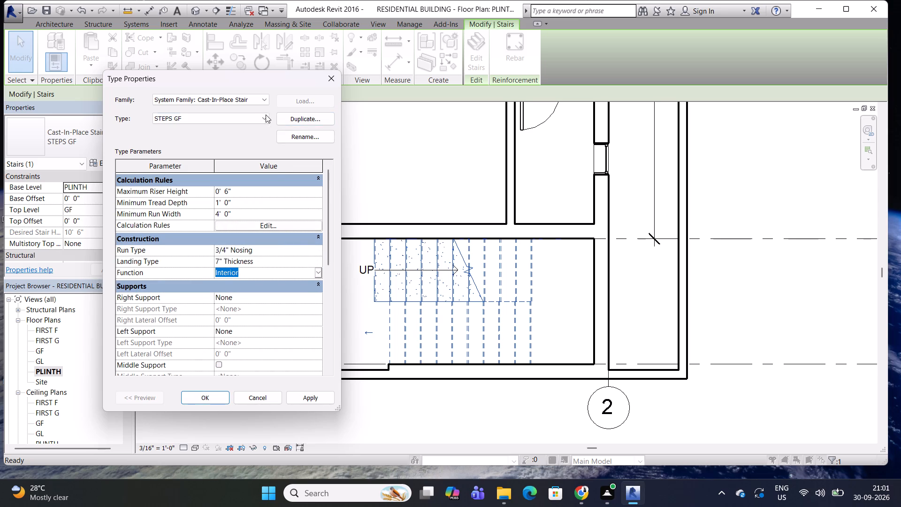
click(265, 116)
click(265, 116)
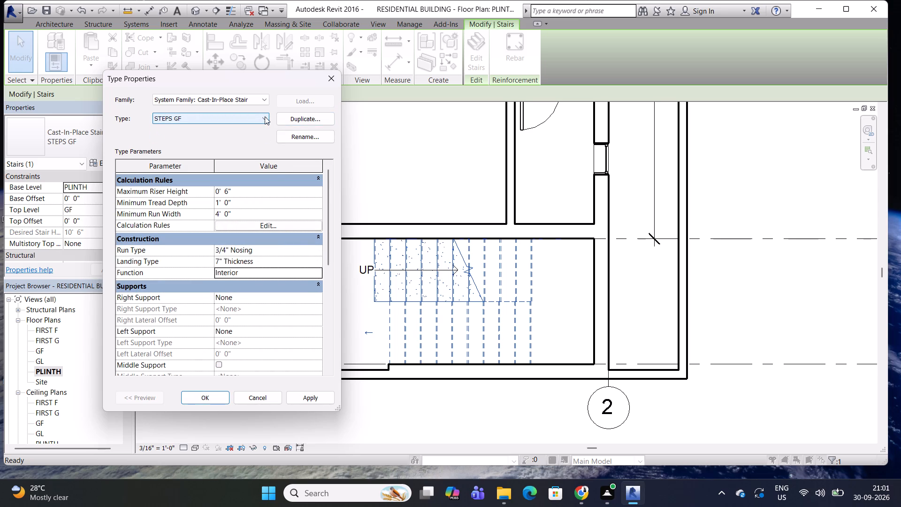
scroll(249, 279, down, 1)
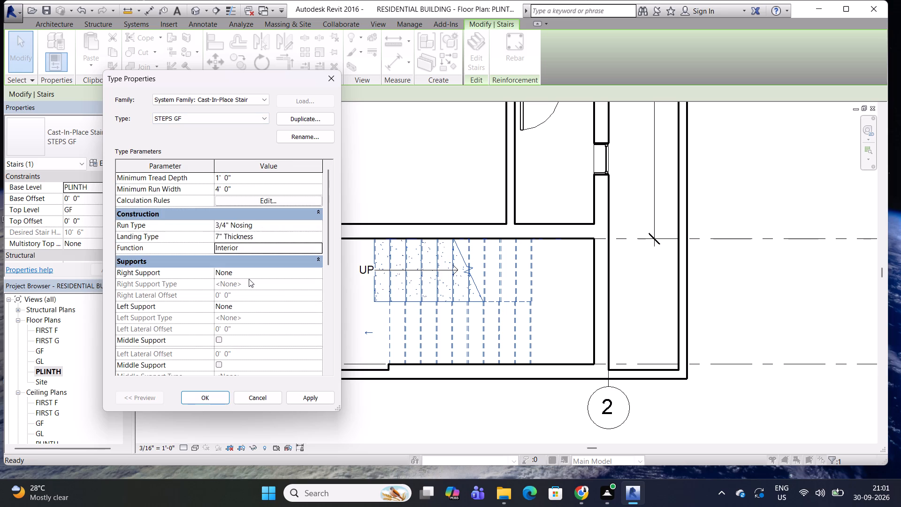
scroll(249, 279, down, 2)
scroll(249, 279, up, 7)
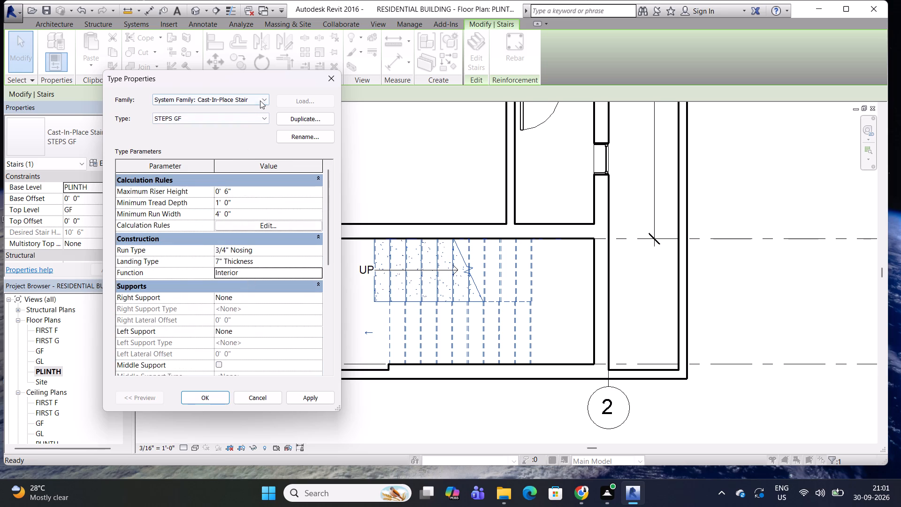
Change the staircase's system family to Precast Stair.
click(261, 99)
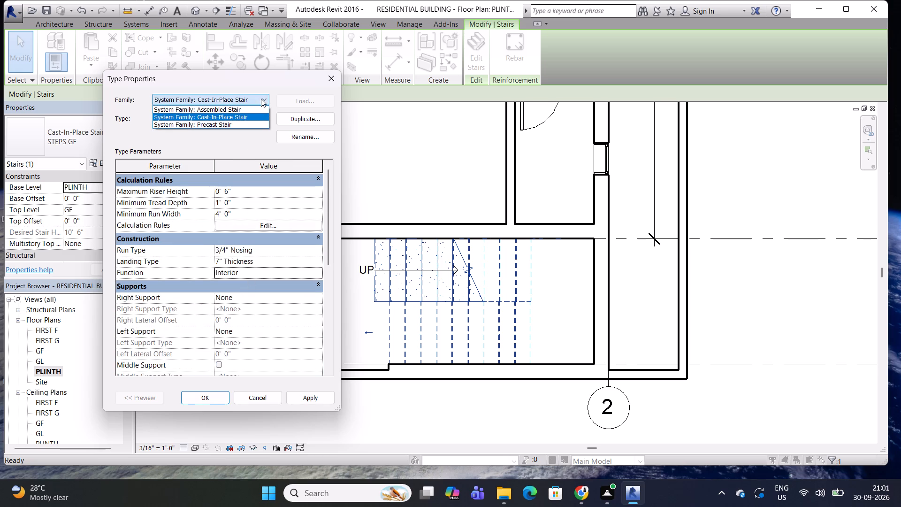
click(241, 122)
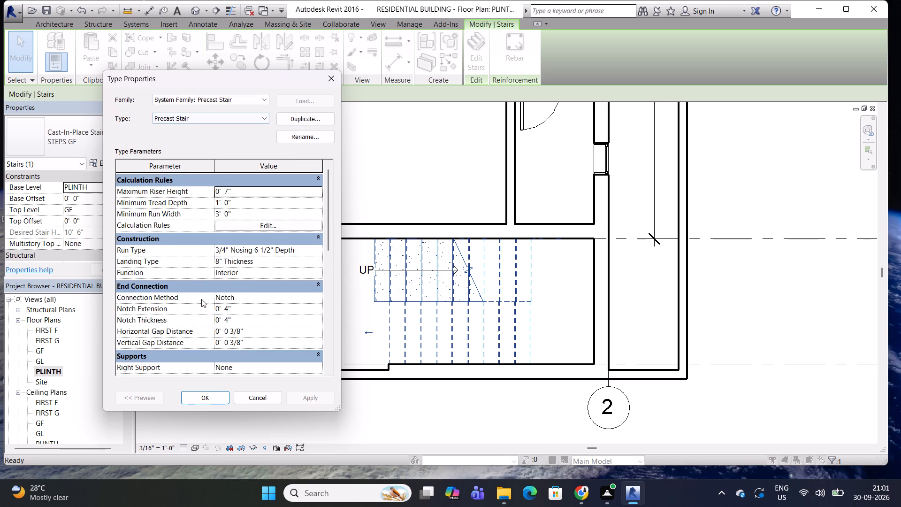
Set the Precast Stair type's maximum riser height to 6" and minimum run width to 4'.
click(242, 190)
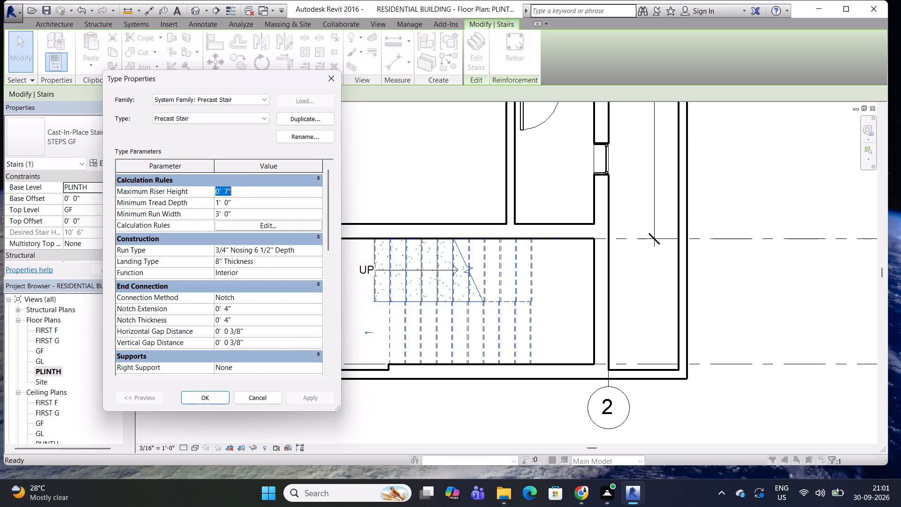
text(6")
key(Return)
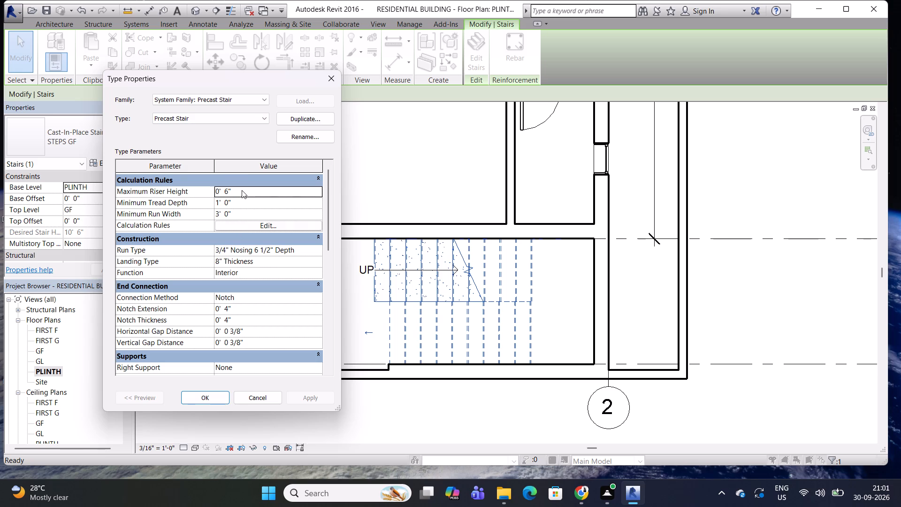
click(239, 213)
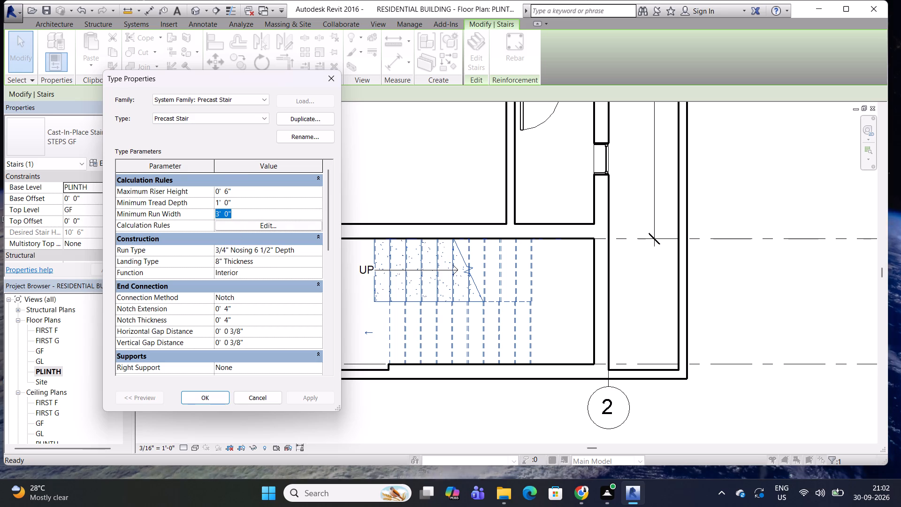
text(4')
key(Return)
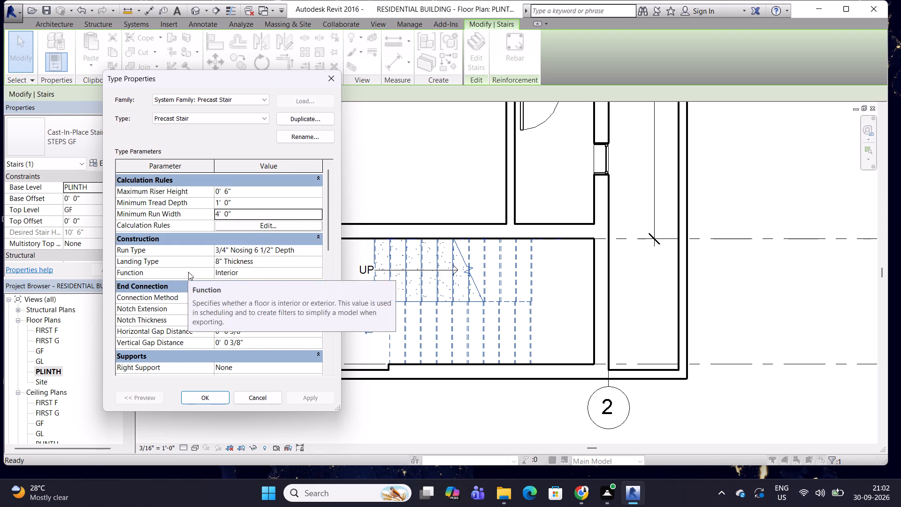
Set the notch thickness of the Precast Stair type's end connection to 8".
scroll(188, 272, down, 2)
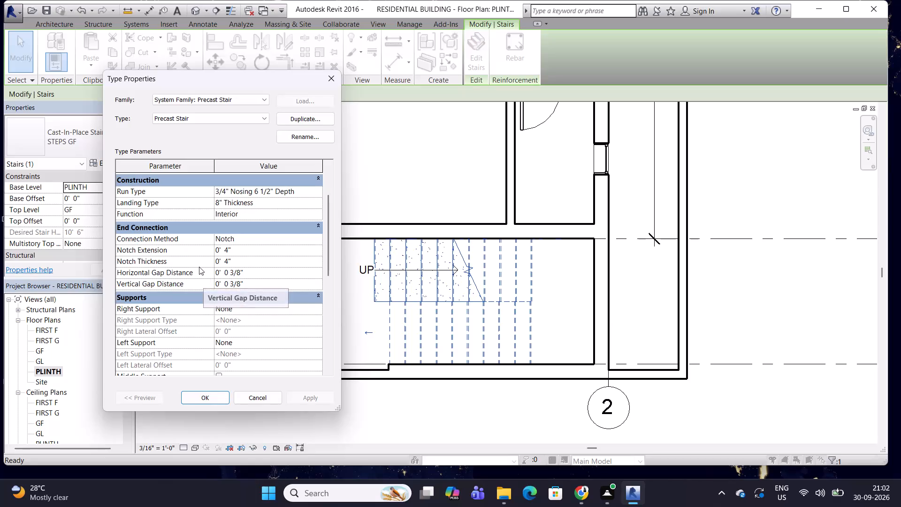
click(239, 263)
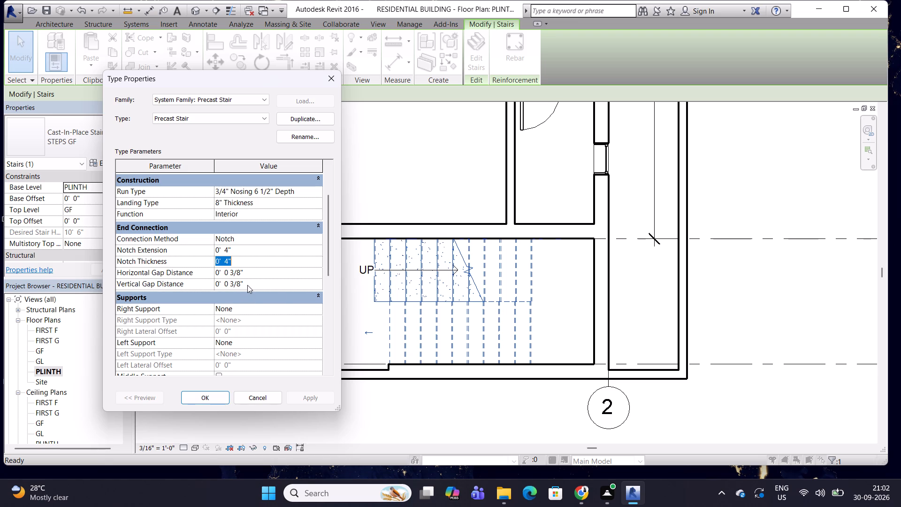
key(8)
key(shift+quotedbl)
key(Return)
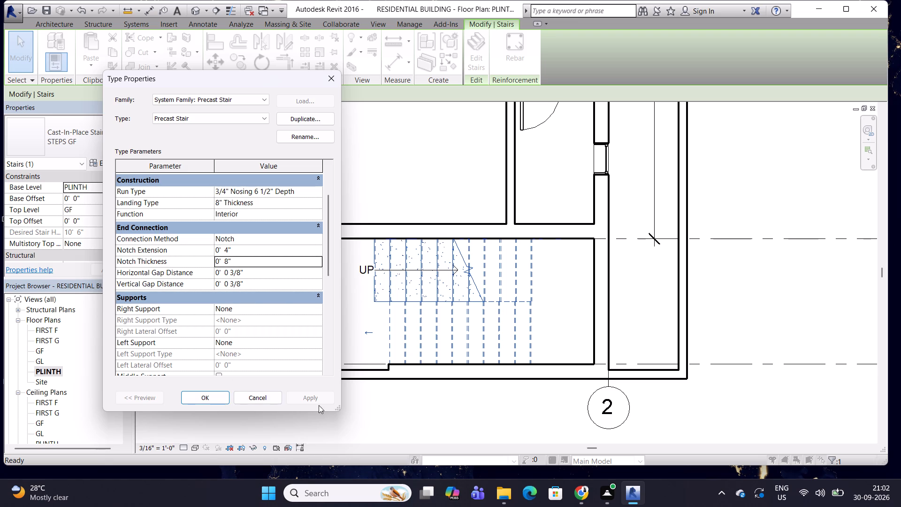
scroll(248, 237, up, 3)
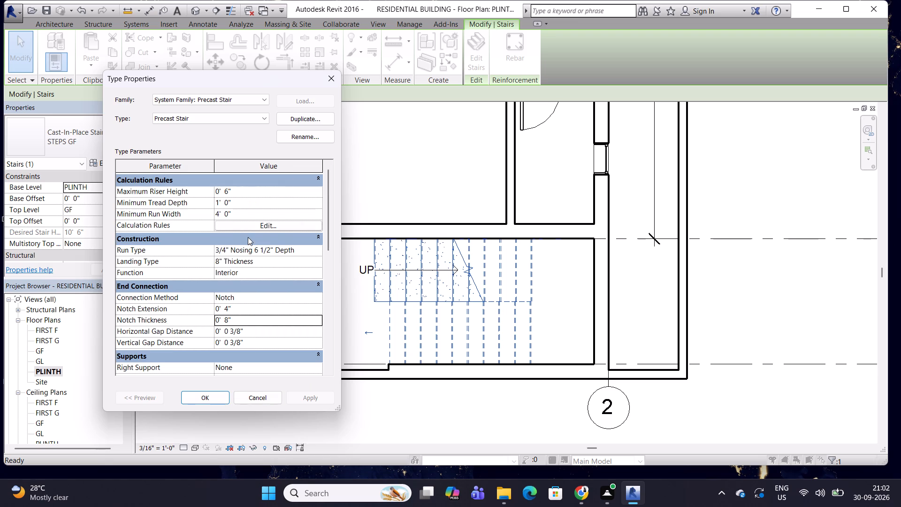
scroll(258, 260, down, 4)
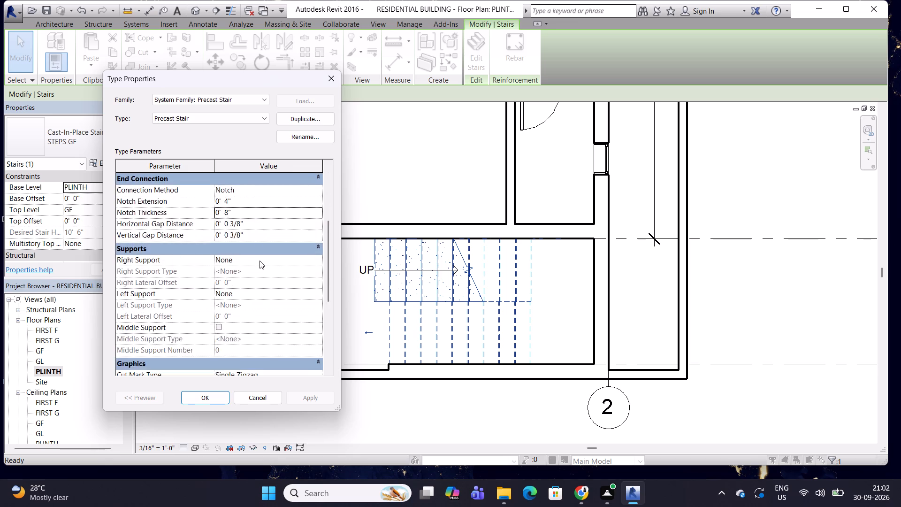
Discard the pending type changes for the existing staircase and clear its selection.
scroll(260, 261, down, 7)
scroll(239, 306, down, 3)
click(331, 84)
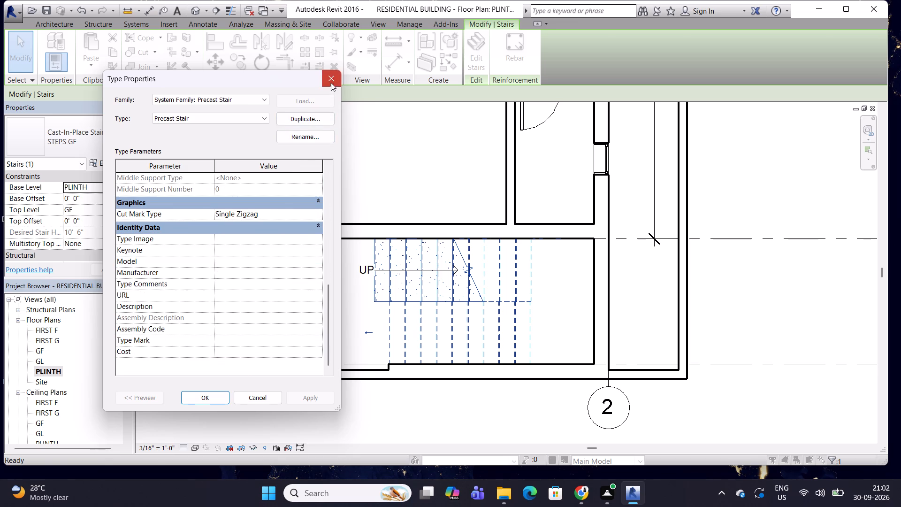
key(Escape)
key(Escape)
Delete the cast-in-place staircase near grid 2 from the PLINTH plan.
click(471, 272)
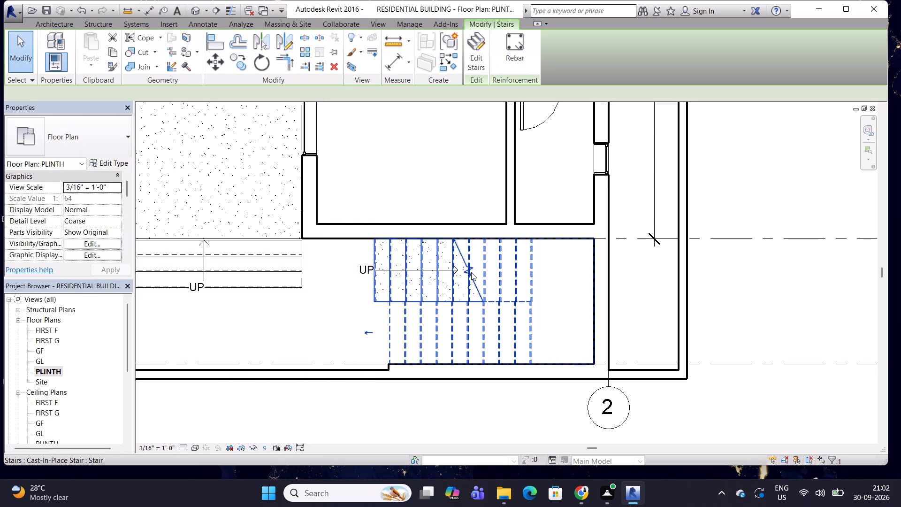
key(Delete)
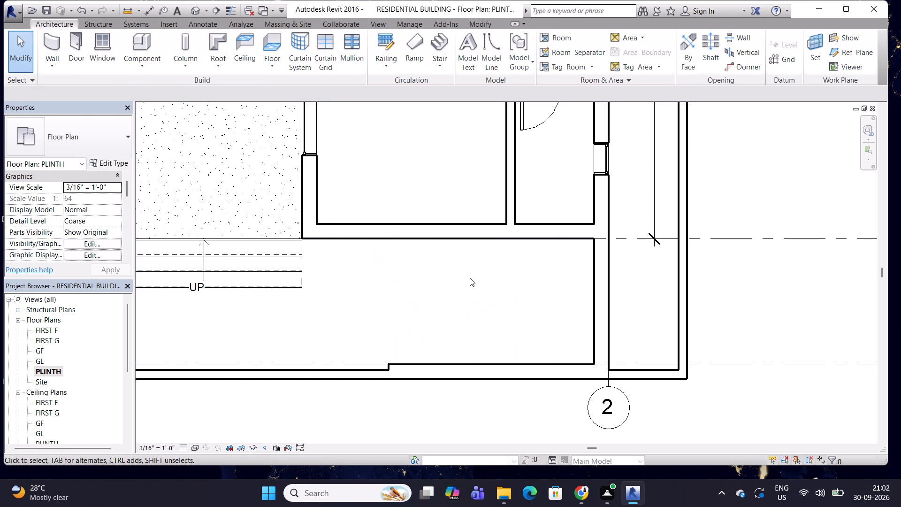
Start a new stair by component and change its system family to Precast Stair.
click(445, 37)
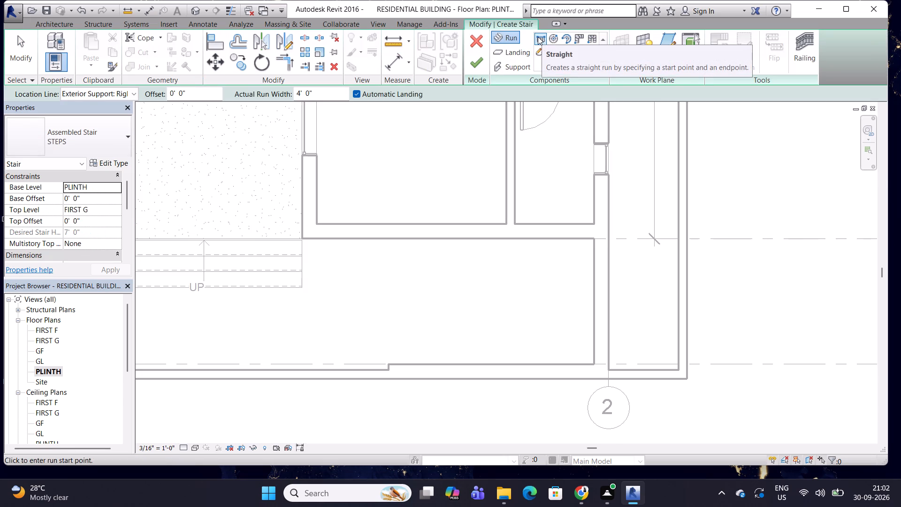
click(103, 163)
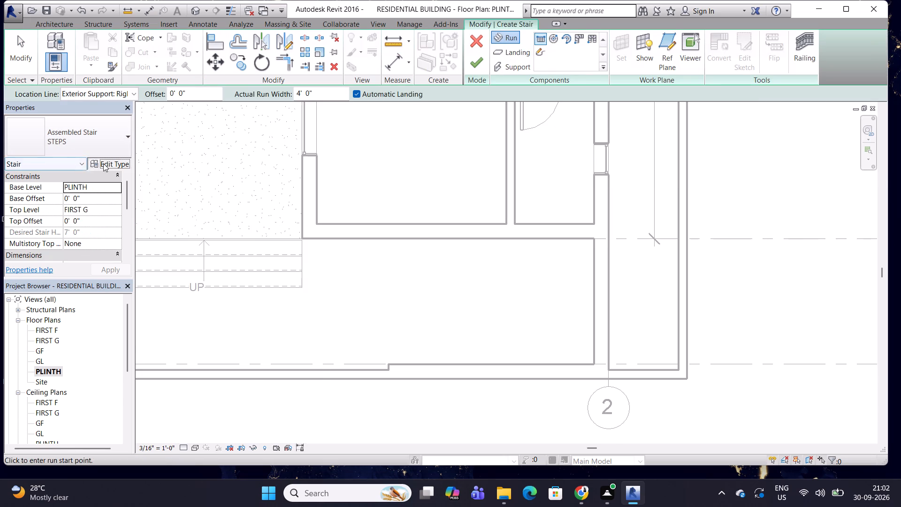
click(226, 97)
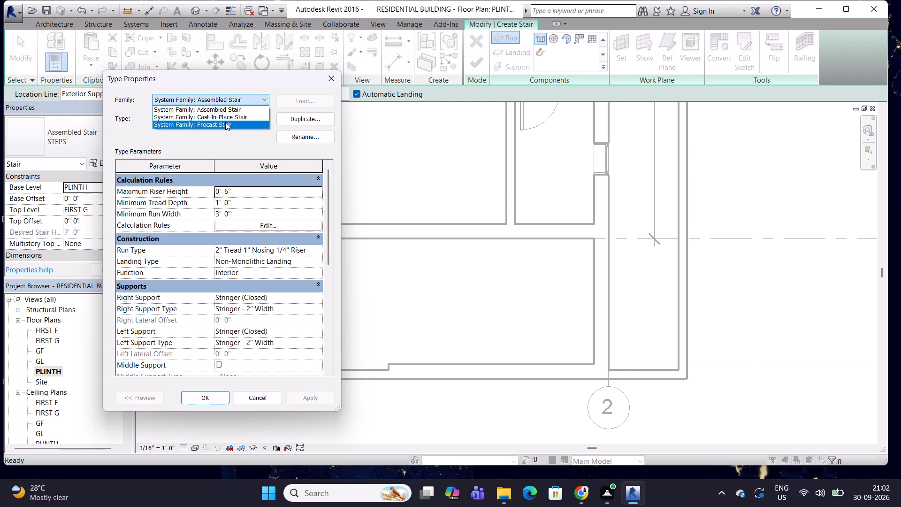
click(225, 123)
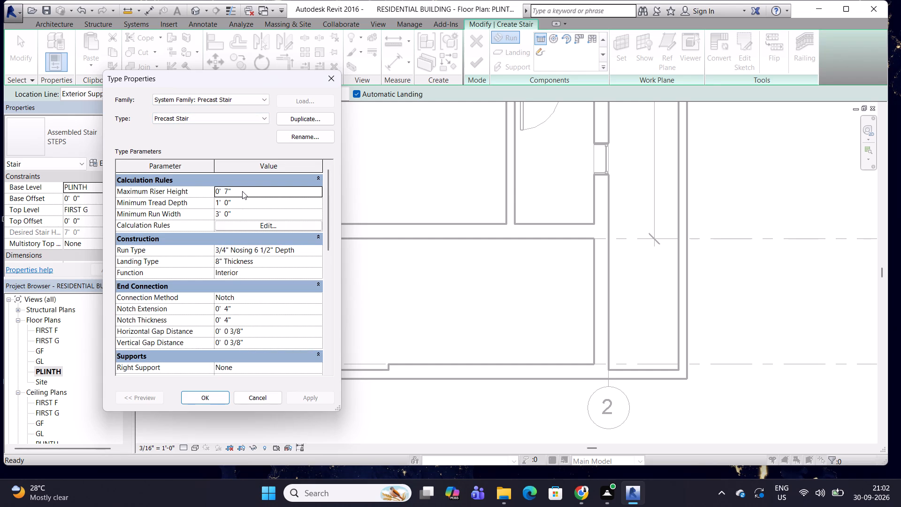
Set the Precast Stair type's maximum riser height to 6" and minimum run width to 4', and apply it to the new stair.
click(242, 191)
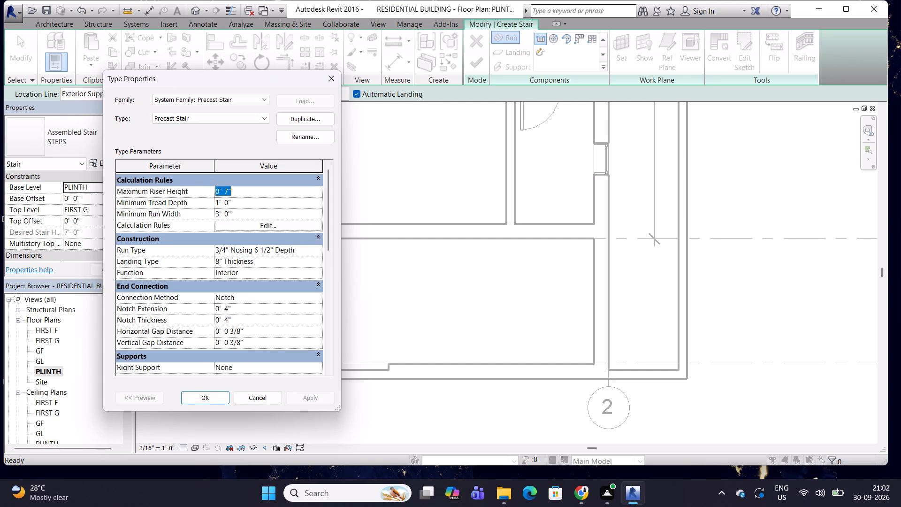
key(6)
key(shift+quotedbl)
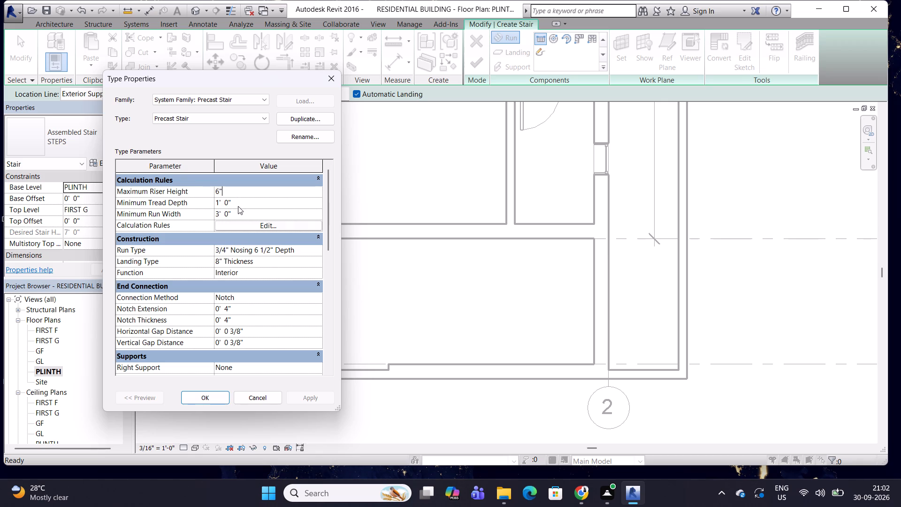
click(233, 213)
triple_click(233, 213)
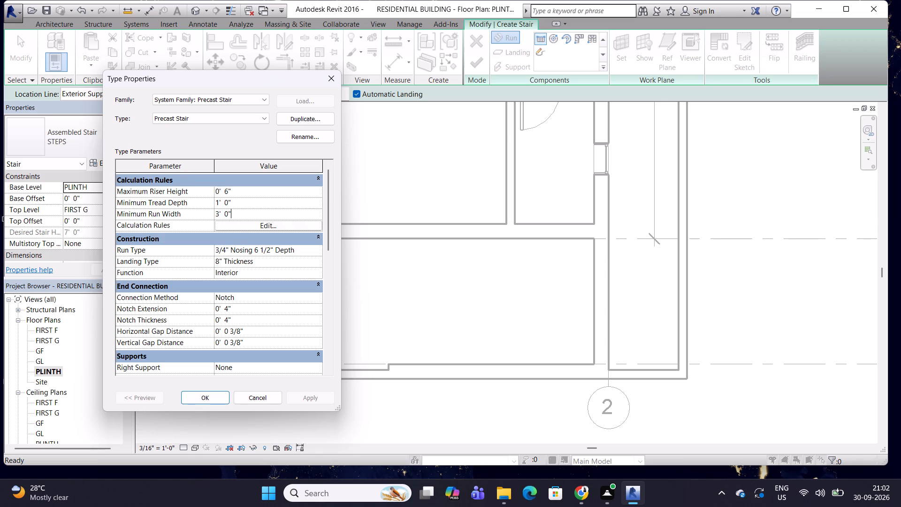
triple_click(233, 213)
key(BackSpace)
key(BackSpace)
key(BackSpace)
key(BackSpace)
key(BackSpace)
key(BackSpace)
key(BackSpace)
key(BackSpace)
key(BackSpace)
key(BackSpace)
key(BackSpace)
key(BackSpace)
key(BackSpace)
key(BackSpace)
text(4')
key(Return)
click(237, 119)
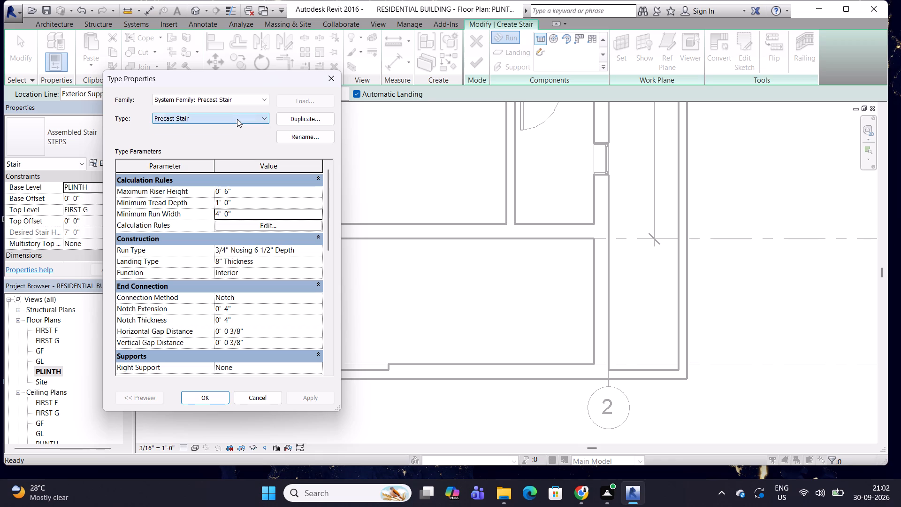
click(237, 119)
scroll(247, 269, down, 2)
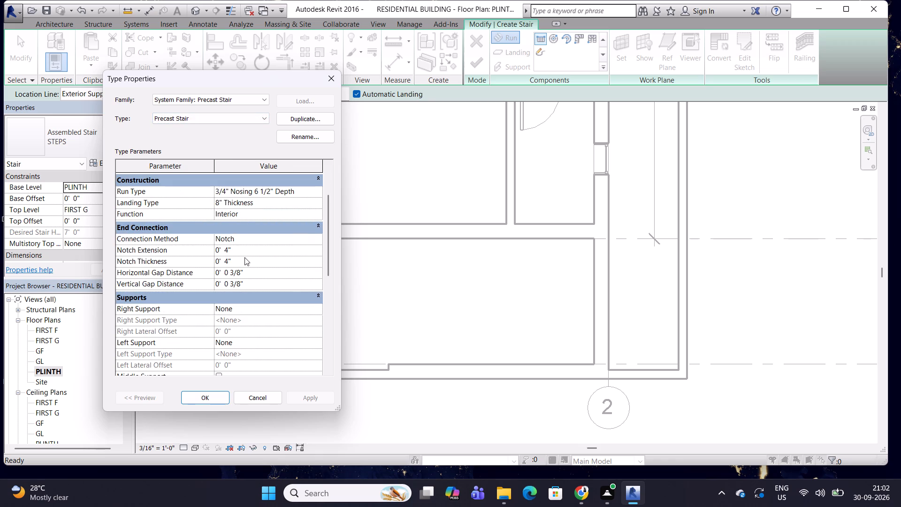
scroll(244, 257, down, 4)
scroll(229, 349, down, 4)
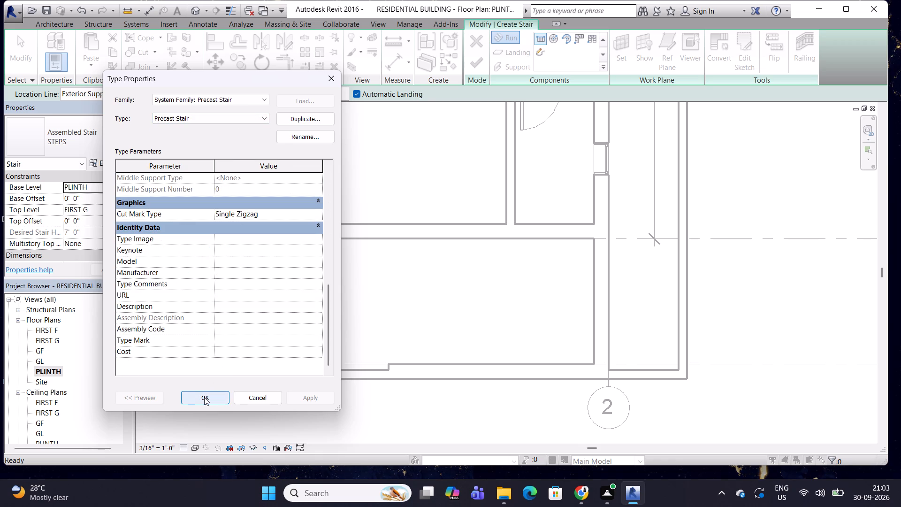
click(204, 397)
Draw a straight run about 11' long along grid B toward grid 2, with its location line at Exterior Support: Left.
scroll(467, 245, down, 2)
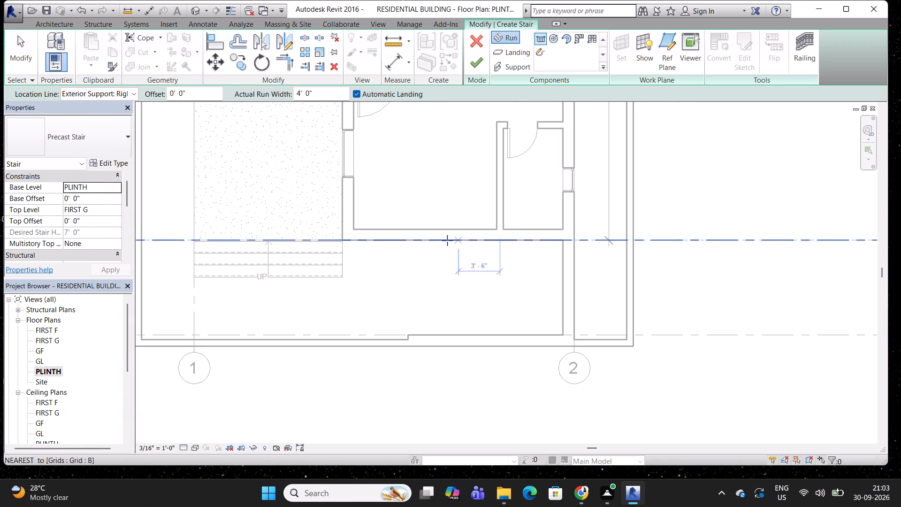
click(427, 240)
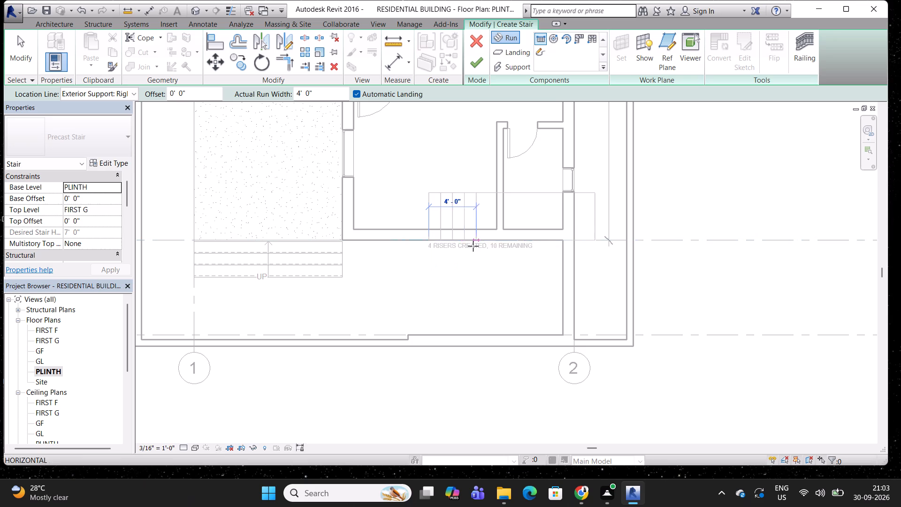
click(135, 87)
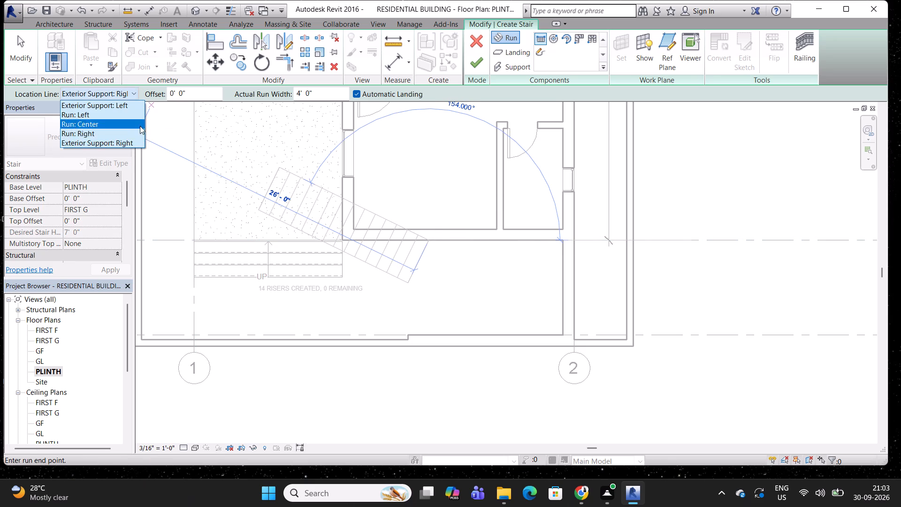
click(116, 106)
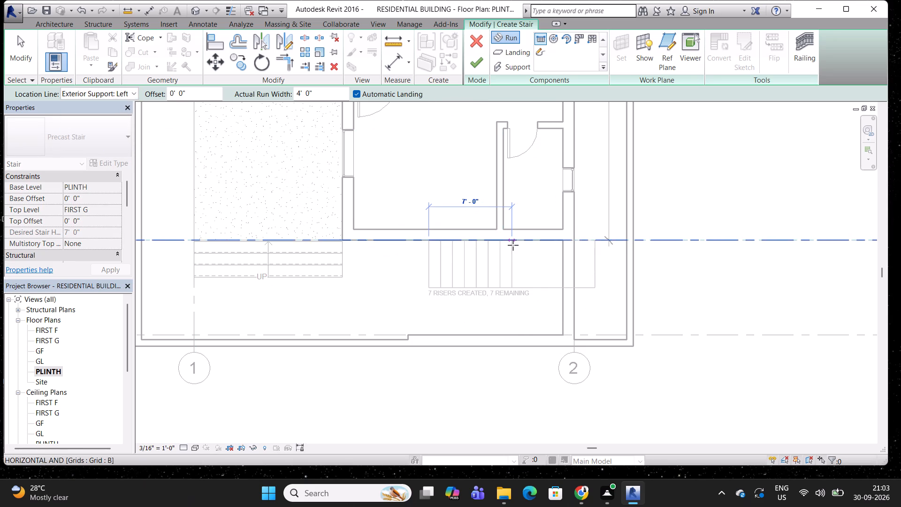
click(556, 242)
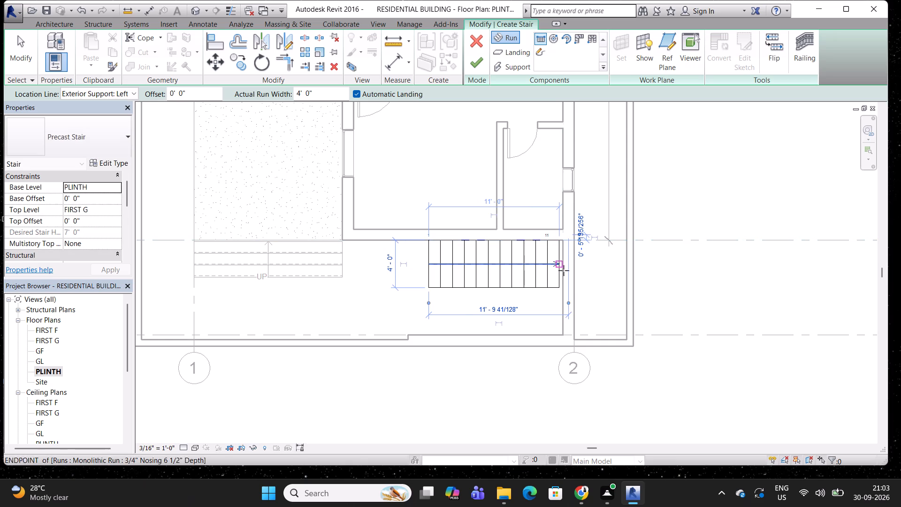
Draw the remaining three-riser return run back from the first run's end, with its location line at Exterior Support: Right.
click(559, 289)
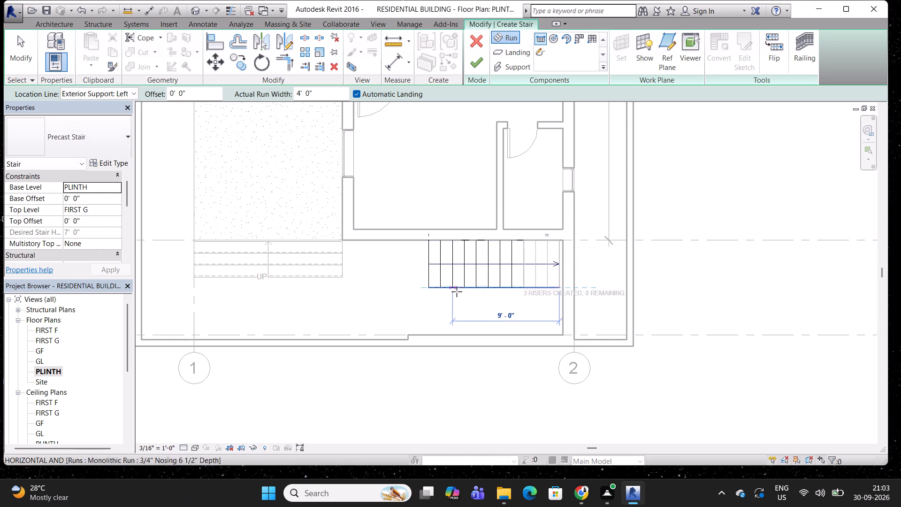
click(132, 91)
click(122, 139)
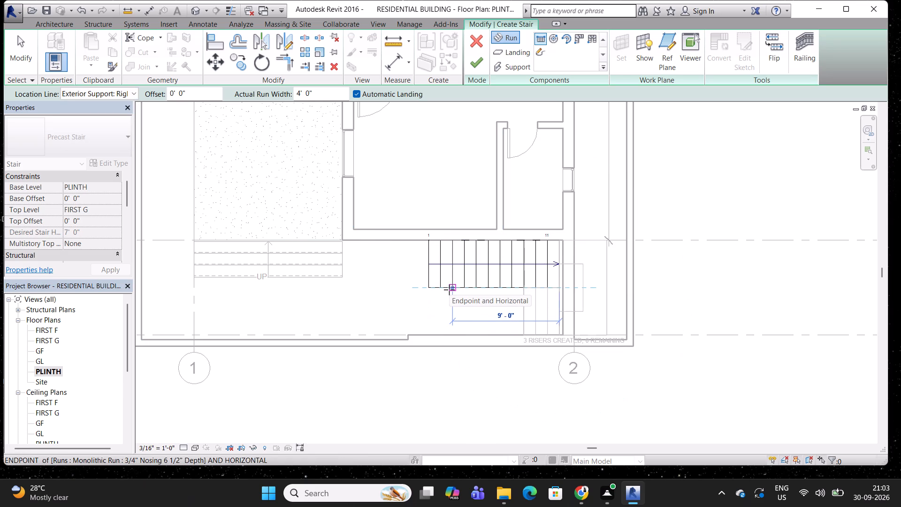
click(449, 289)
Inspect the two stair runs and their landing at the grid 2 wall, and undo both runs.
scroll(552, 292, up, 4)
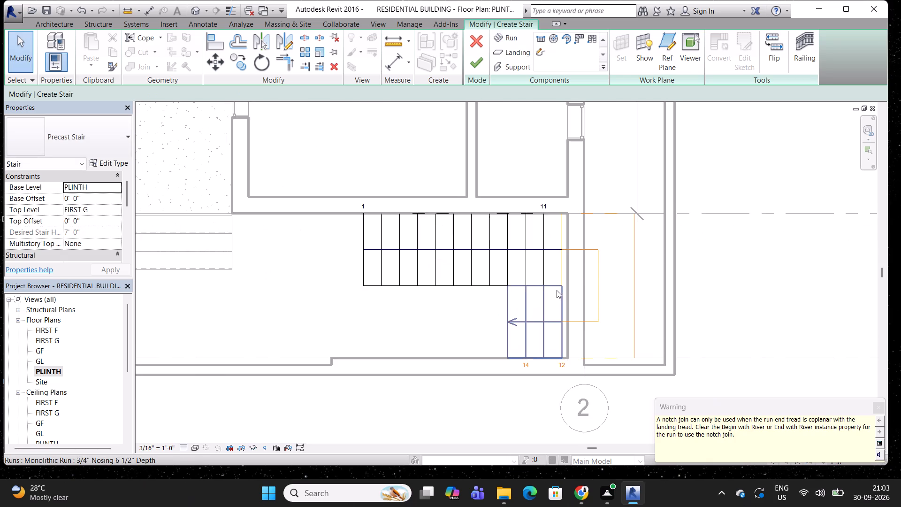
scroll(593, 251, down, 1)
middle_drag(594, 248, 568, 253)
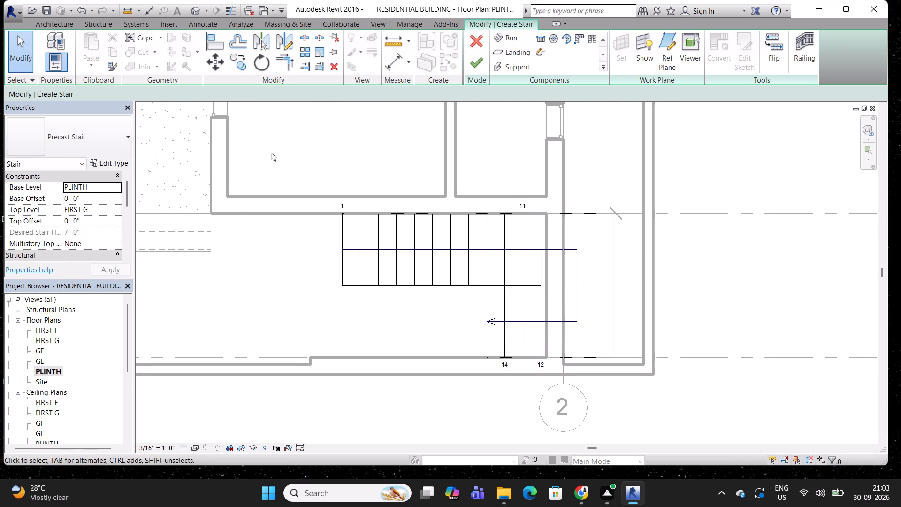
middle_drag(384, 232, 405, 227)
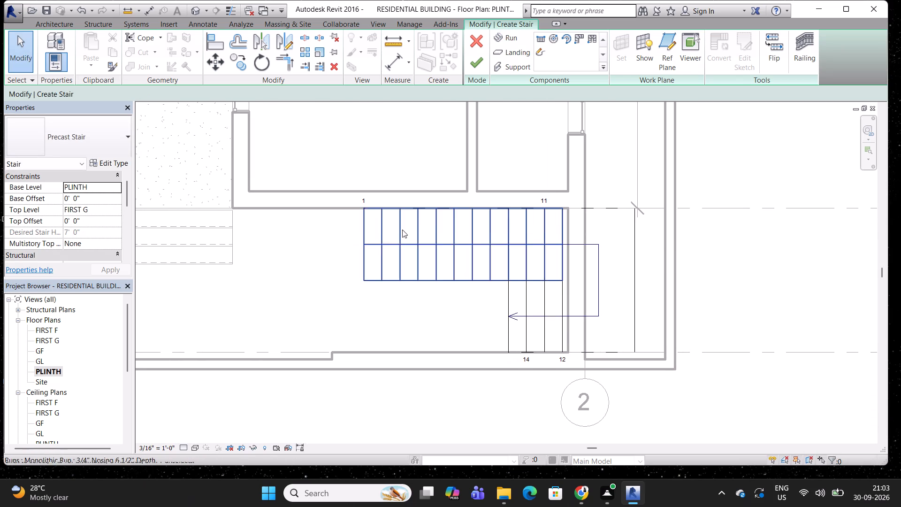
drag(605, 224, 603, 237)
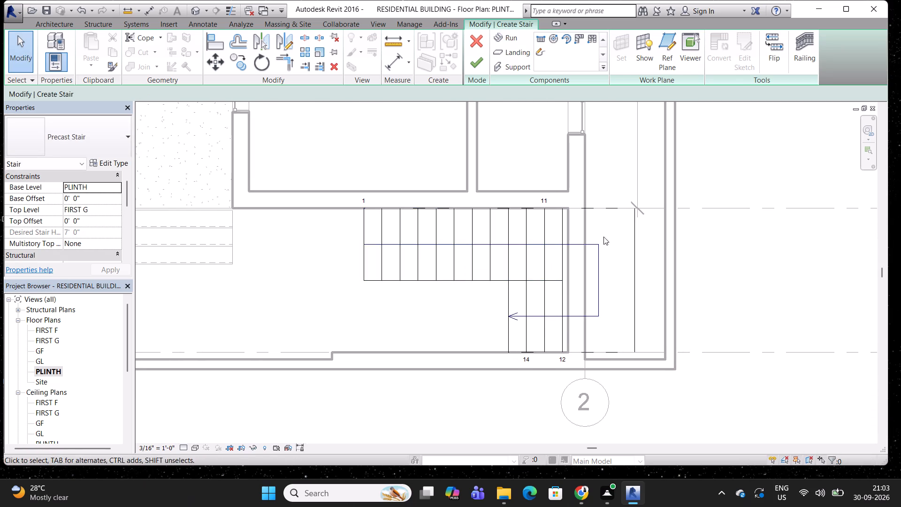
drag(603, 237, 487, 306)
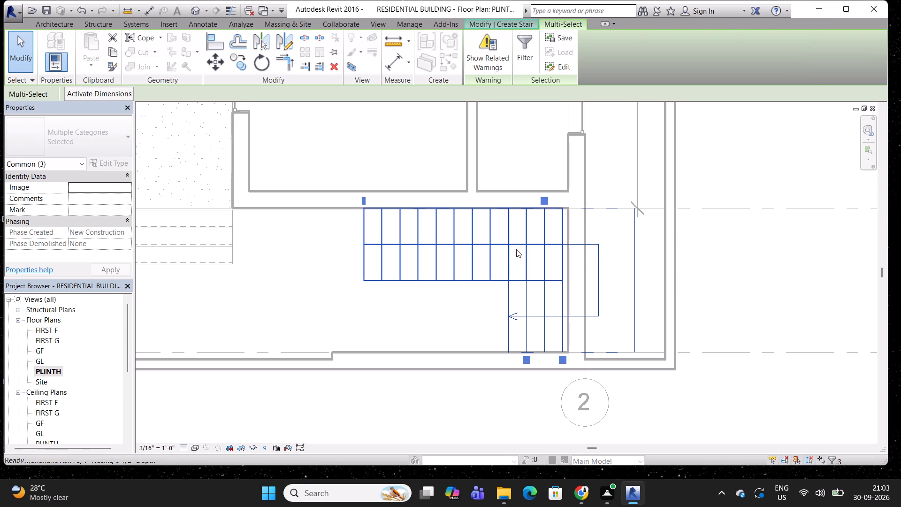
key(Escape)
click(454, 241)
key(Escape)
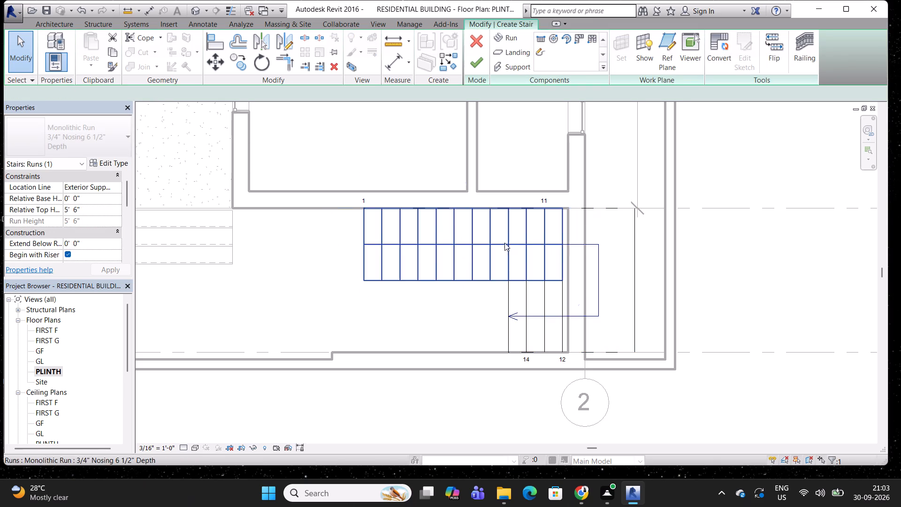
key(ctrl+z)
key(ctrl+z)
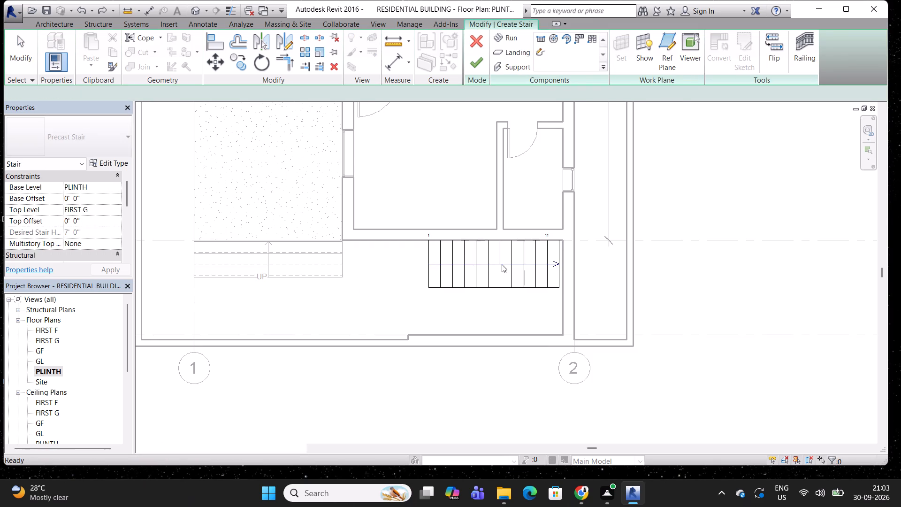
Compare the type parameters of the Precast, Cast-In-Place and Assembled stair families for the new stair.
click(538, 38)
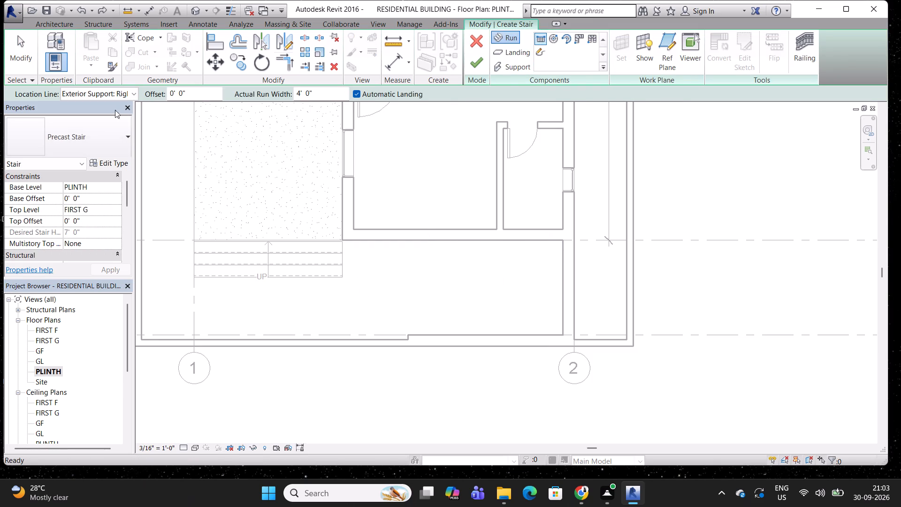
click(123, 134)
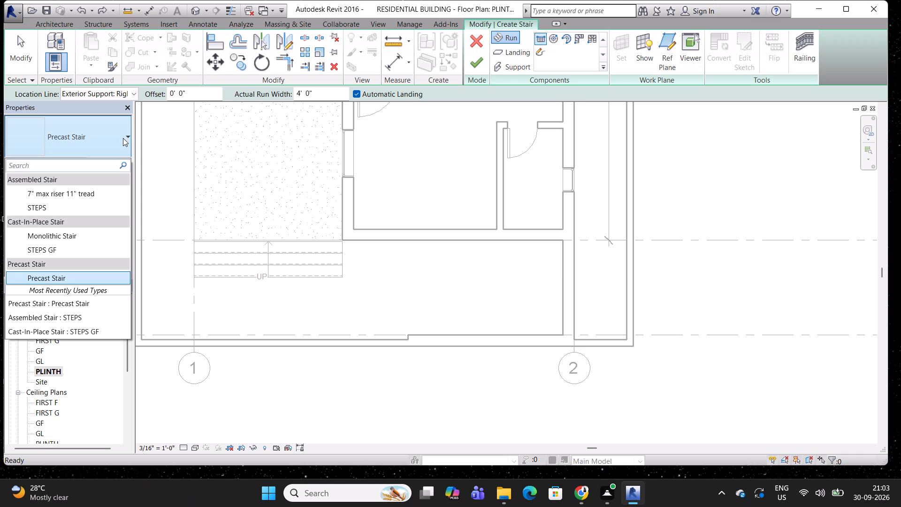
key(Escape)
click(111, 159)
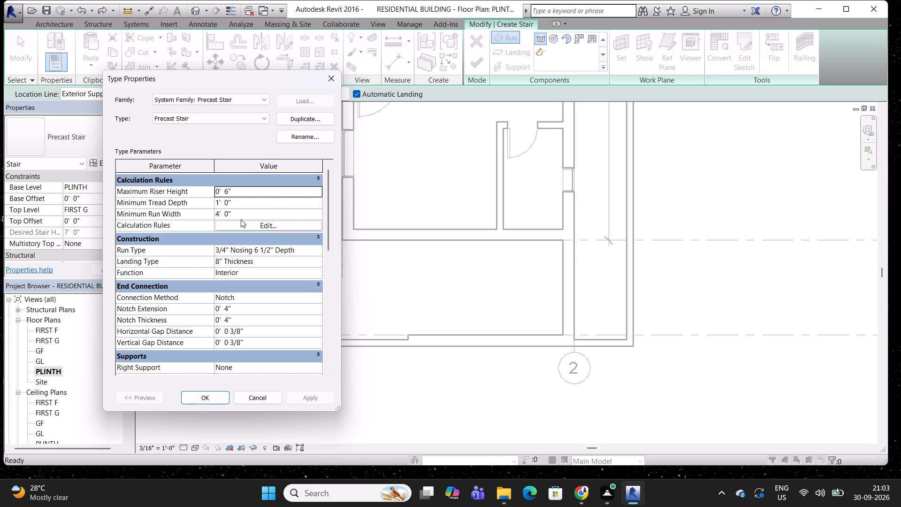
scroll(200, 212, down, 1)
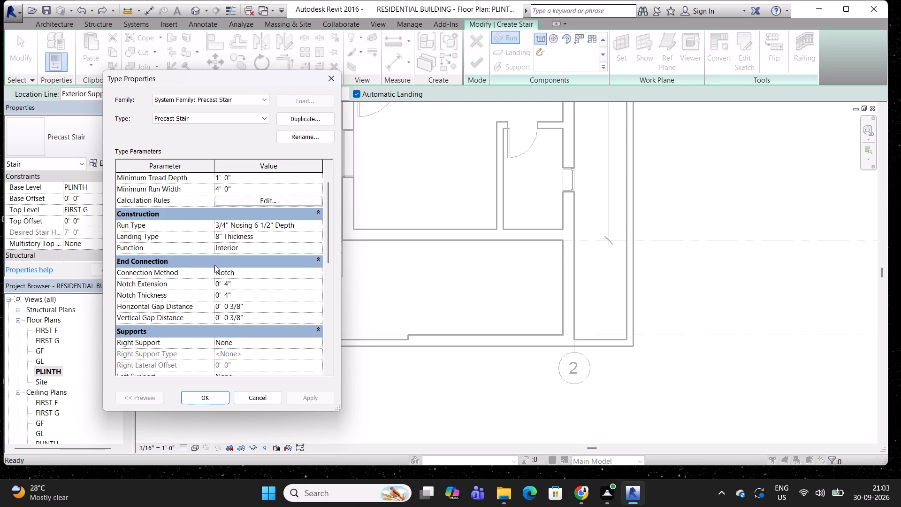
scroll(212, 310, down, 1)
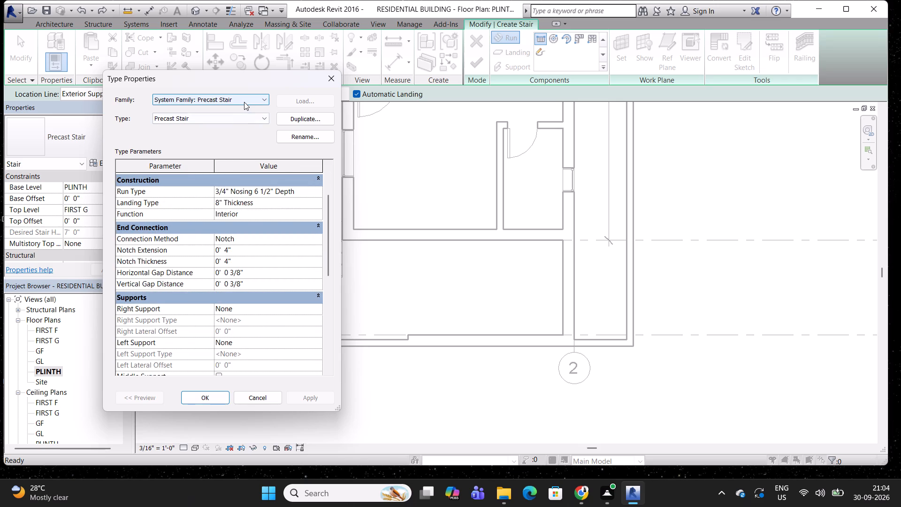
click(244, 102)
click(235, 116)
scroll(230, 263, up, 4)
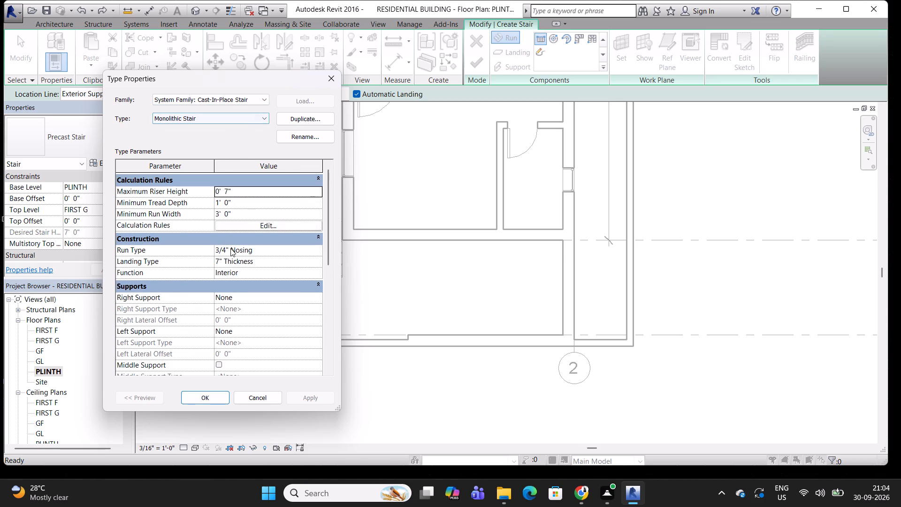
click(242, 102)
scroll(239, 108, up, 3)
click(233, 111)
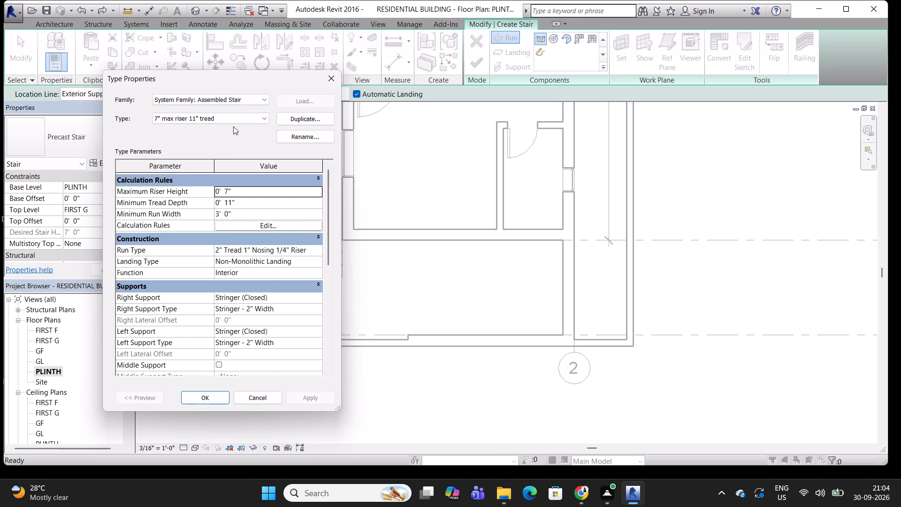
click(239, 102)
click(221, 125)
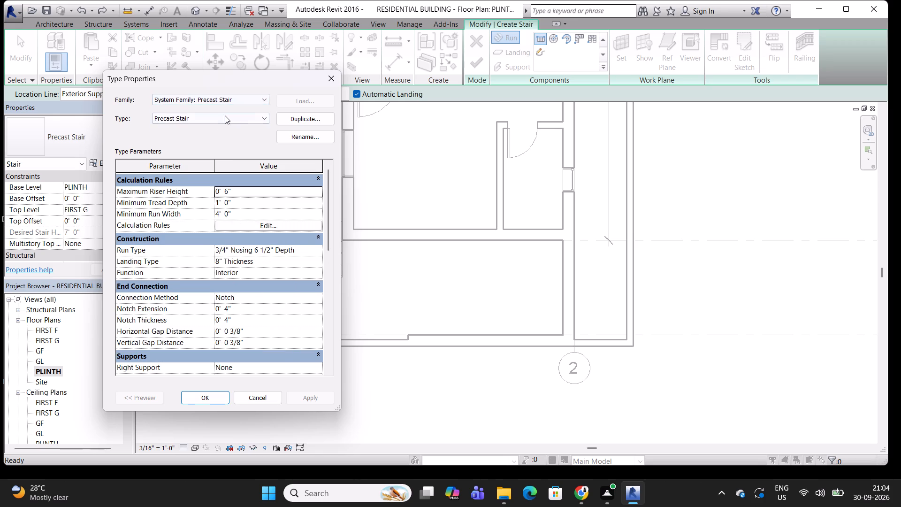
click(229, 119)
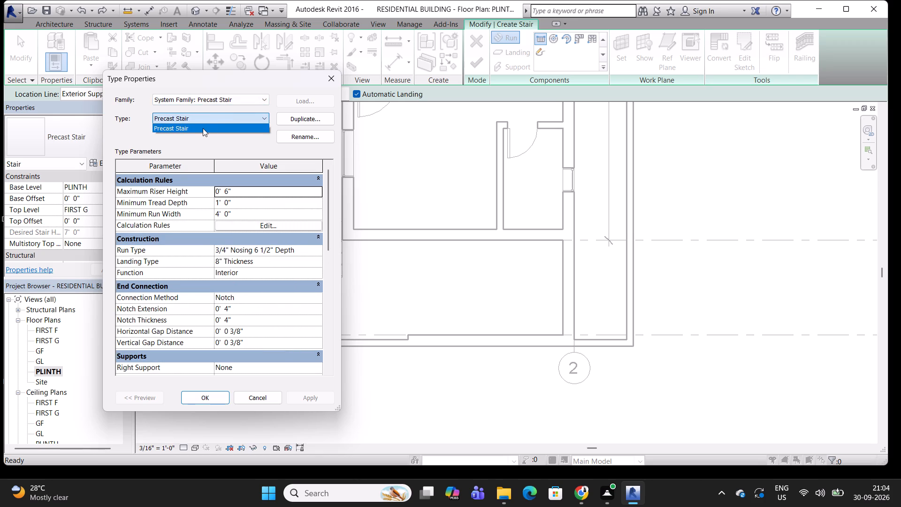
click(205, 118)
click(306, 119)
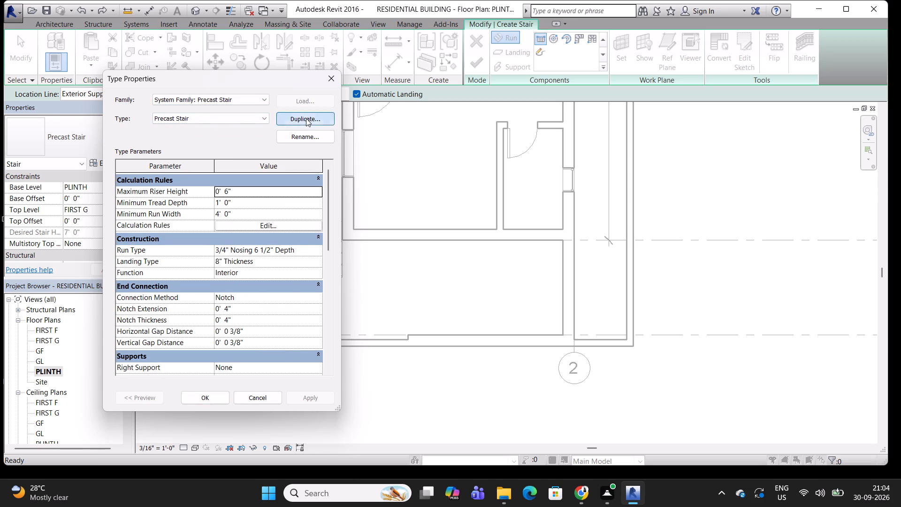
click(295, 212)
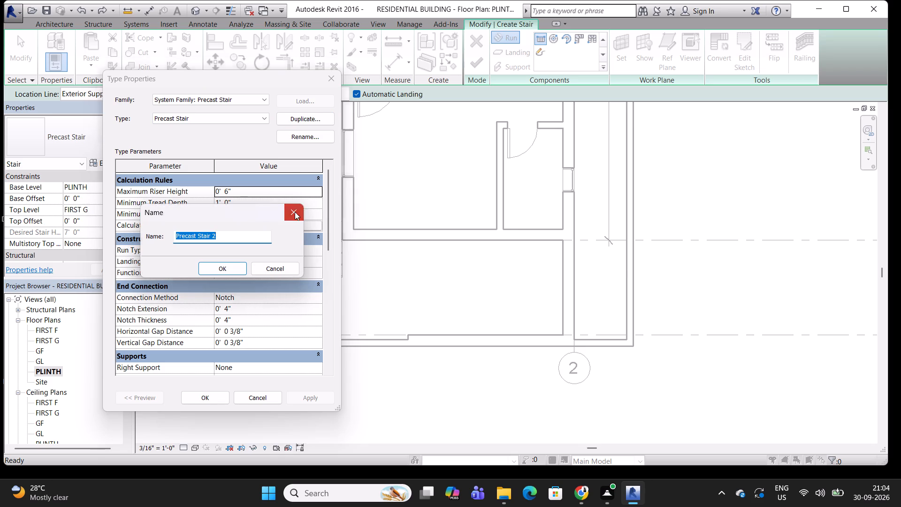
Set the Precast Stair type's Horizontal Gap Distance to 4' 0".
scroll(242, 298, down, 2)
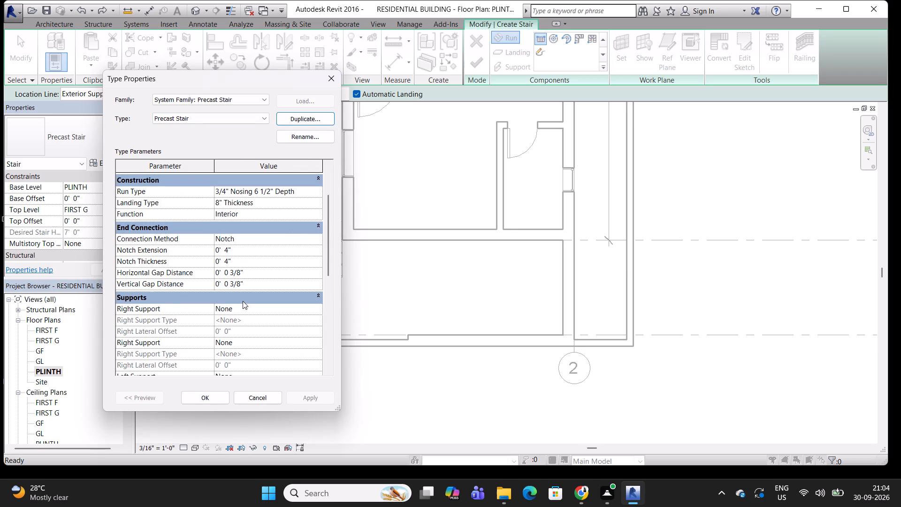
click(255, 272)
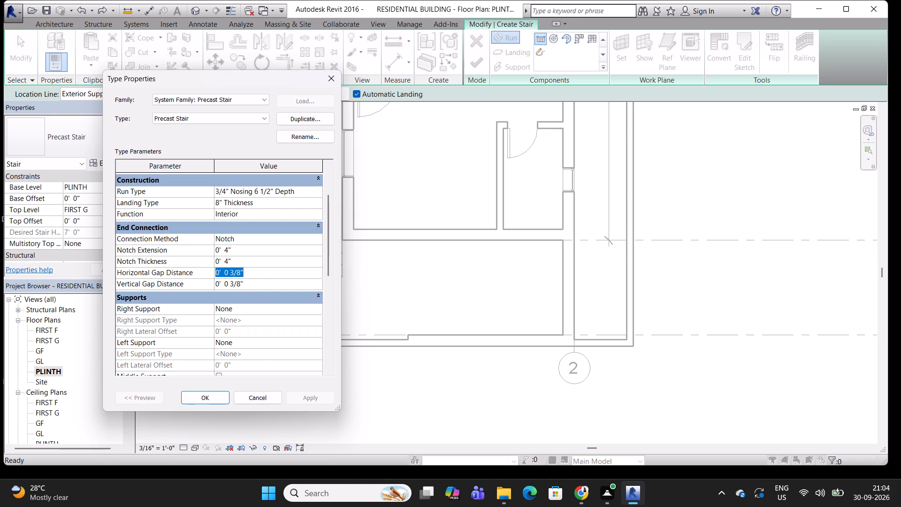
key(4)
key(Return)
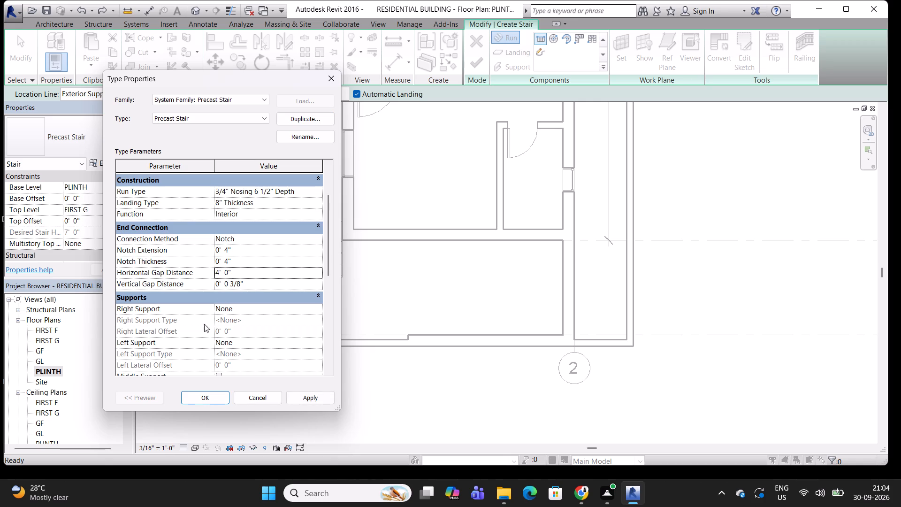
click(209, 395)
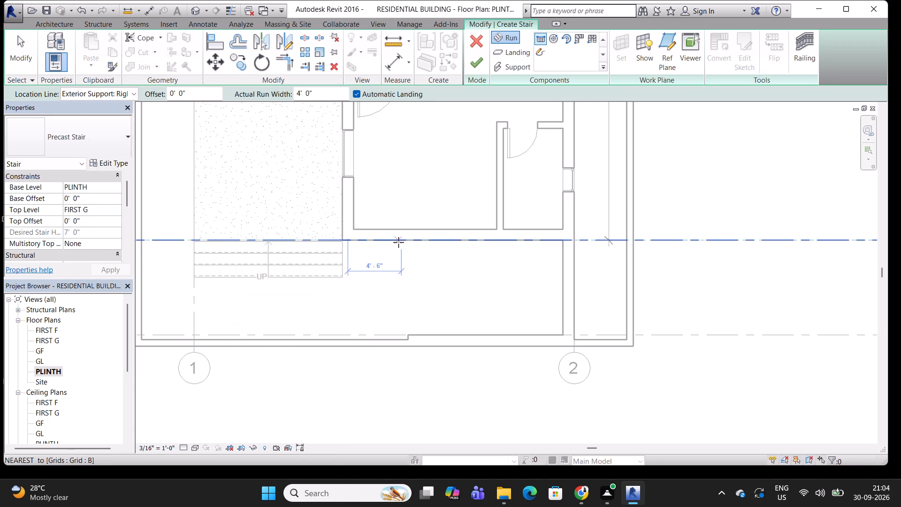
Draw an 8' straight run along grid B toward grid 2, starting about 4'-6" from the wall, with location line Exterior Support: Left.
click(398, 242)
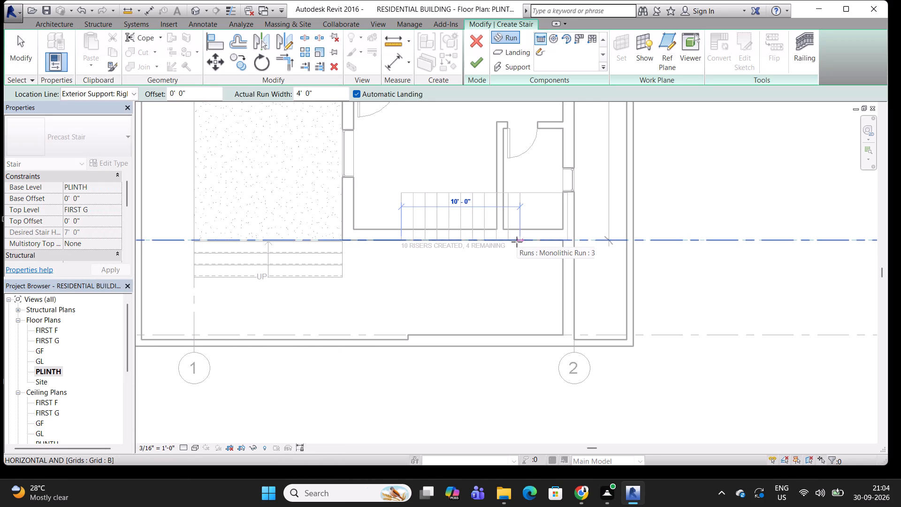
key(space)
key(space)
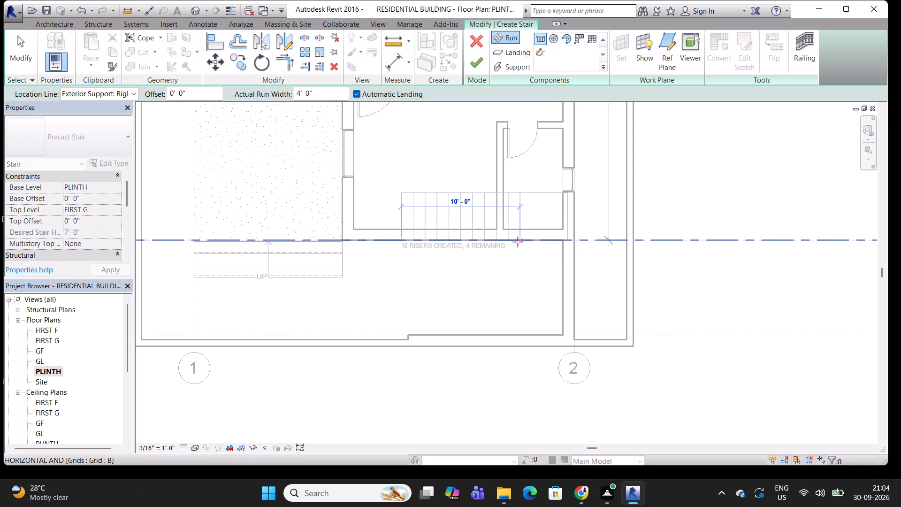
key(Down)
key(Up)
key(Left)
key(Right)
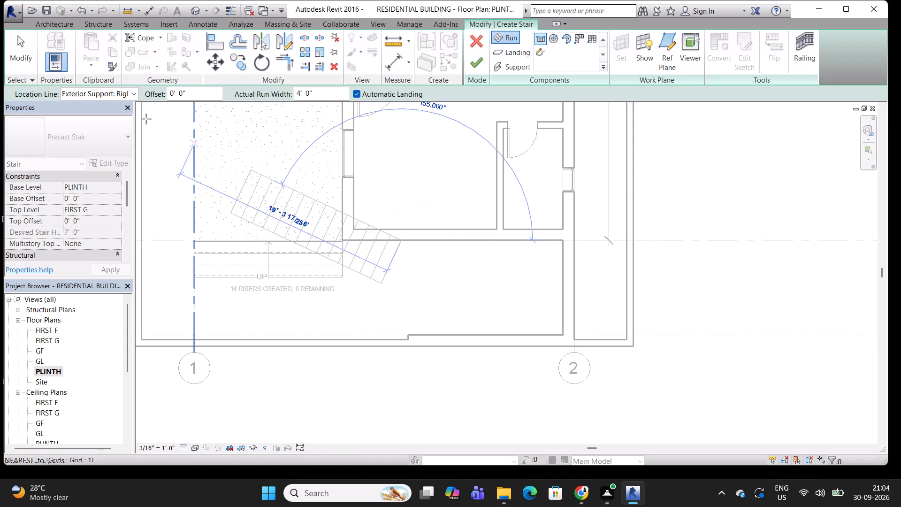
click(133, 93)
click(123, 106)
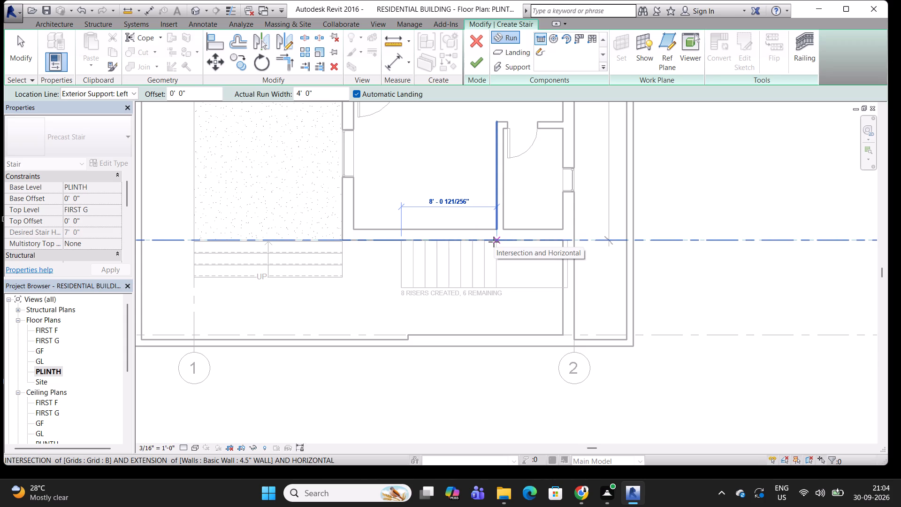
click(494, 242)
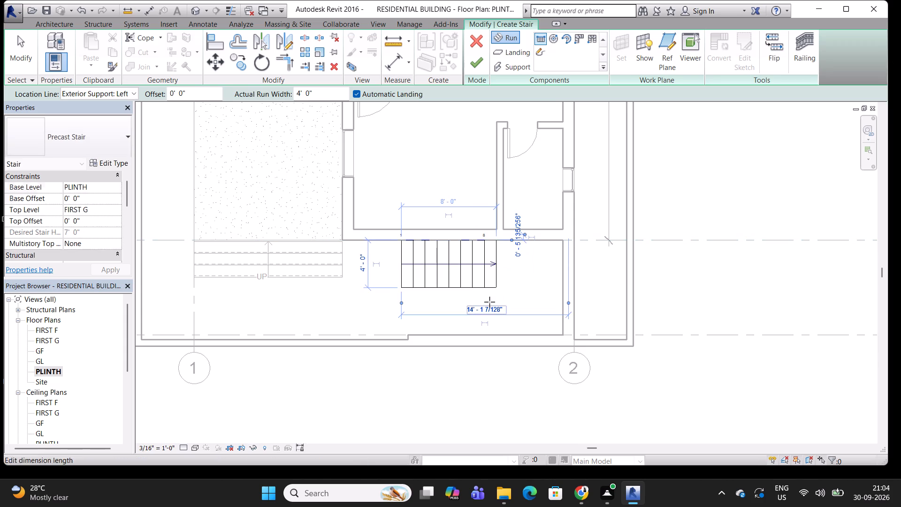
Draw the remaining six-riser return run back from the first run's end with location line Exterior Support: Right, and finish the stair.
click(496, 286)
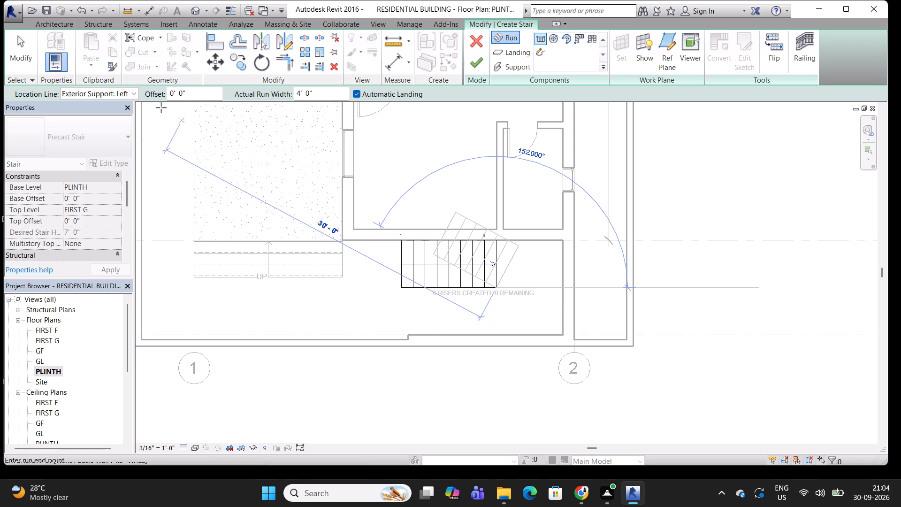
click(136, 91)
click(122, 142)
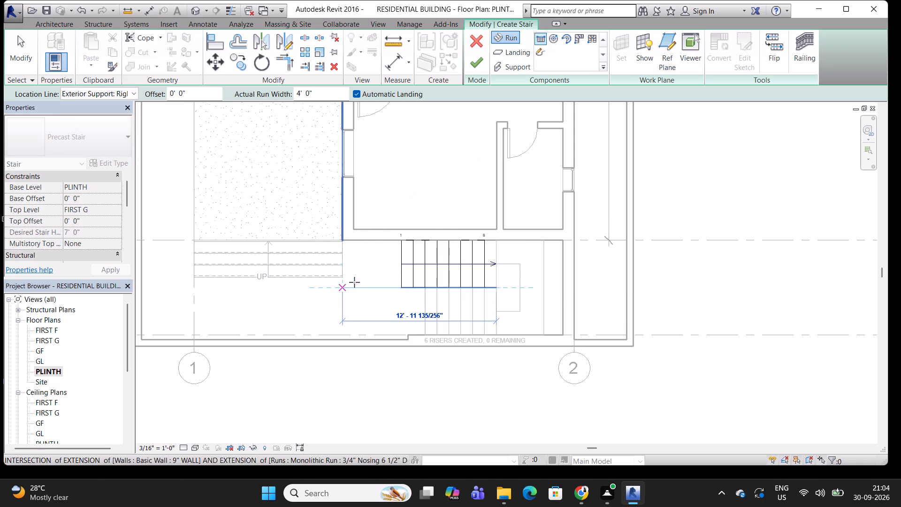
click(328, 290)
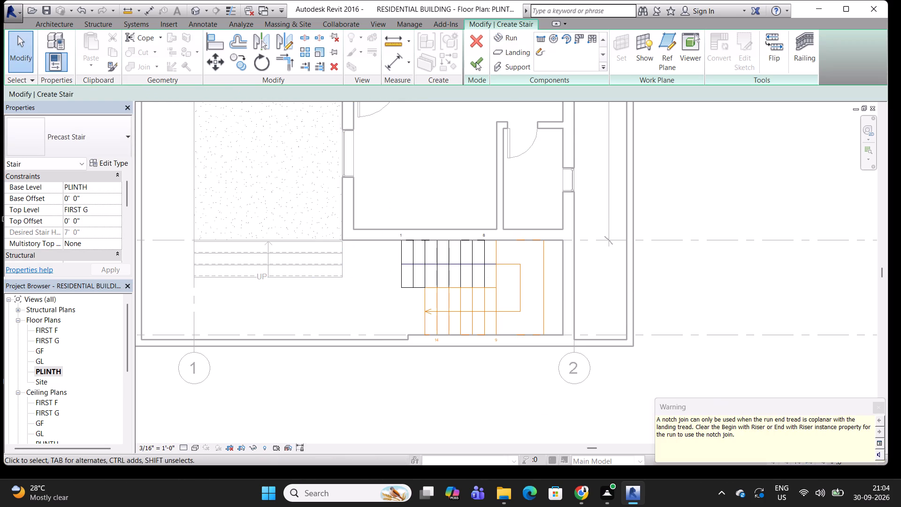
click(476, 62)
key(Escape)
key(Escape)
Examine the finished stair's runs, landing and railings in plan and in 3D.
scroll(427, 300, up, 4)
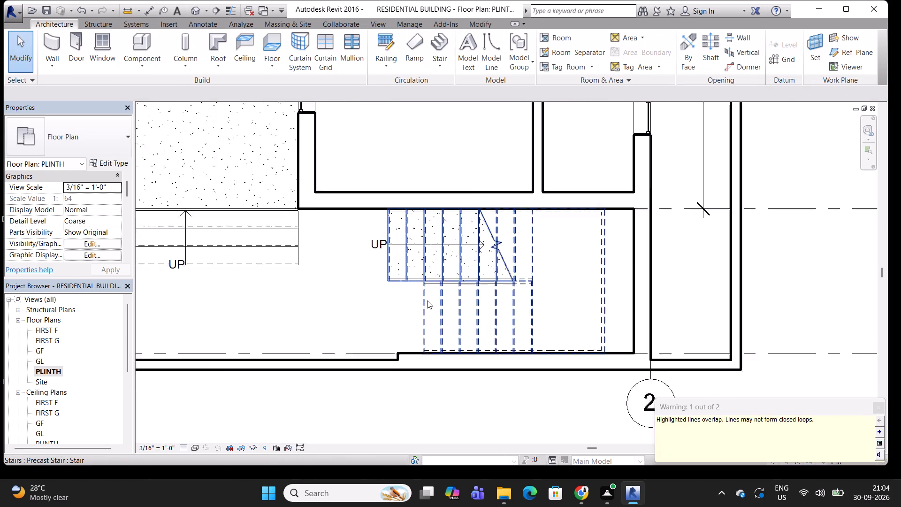
scroll(437, 286, up, 9)
scroll(449, 258, down, 11)
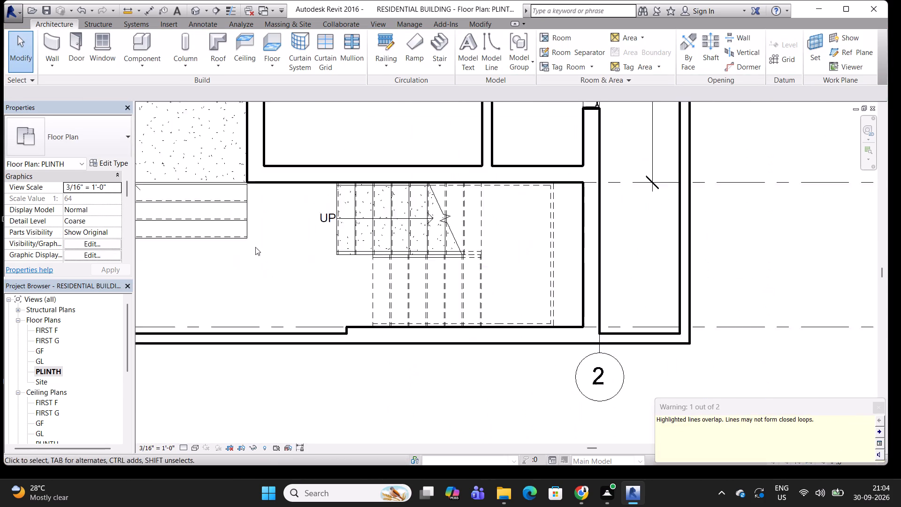
click(196, 11)
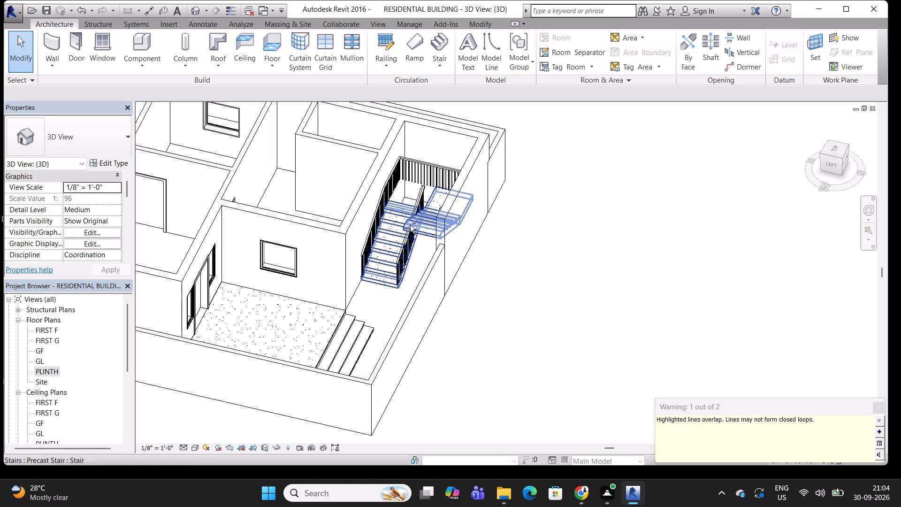
shift+middle_drag(411, 226, 475, 210)
scroll(441, 208, up, 13)
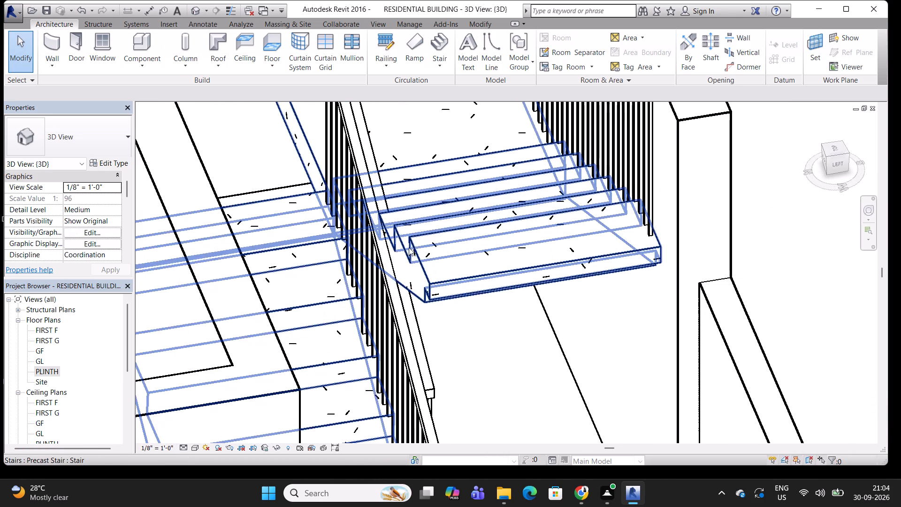
shift+middle_drag(450, 252, 433, 190)
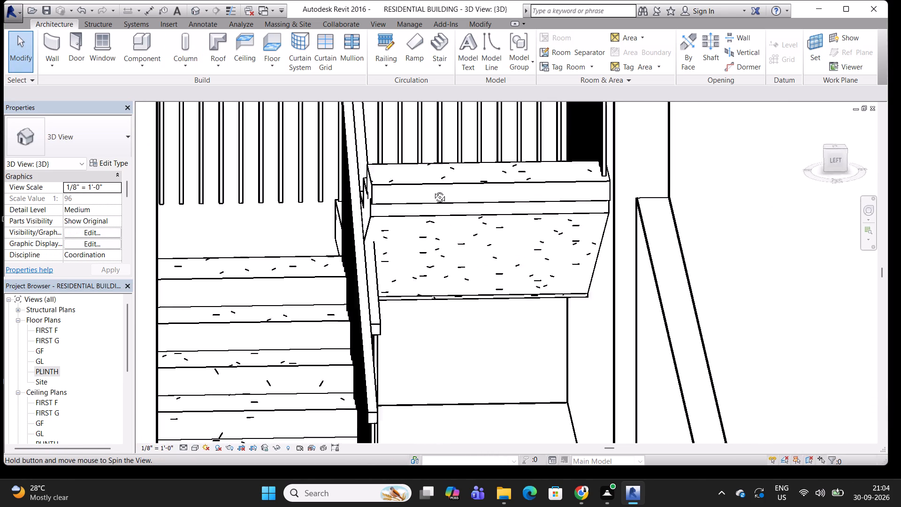
shift+middle_drag(433, 190, 397, 350)
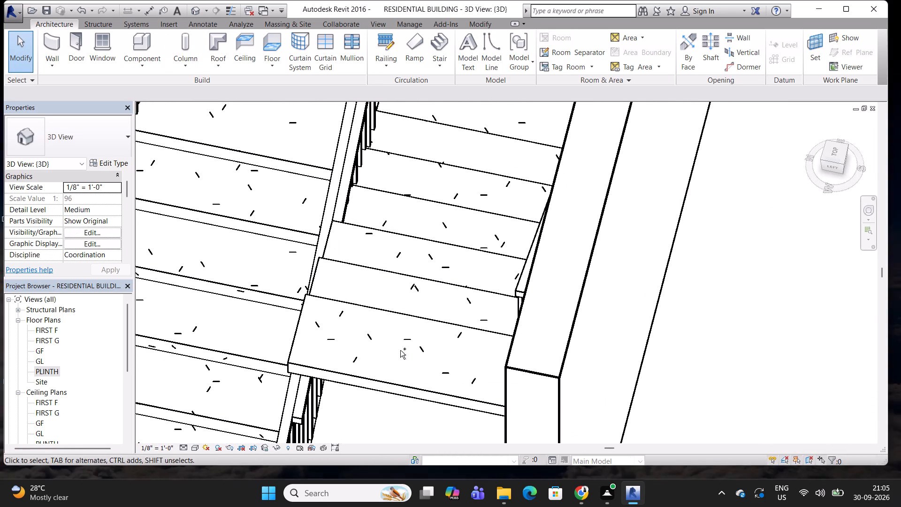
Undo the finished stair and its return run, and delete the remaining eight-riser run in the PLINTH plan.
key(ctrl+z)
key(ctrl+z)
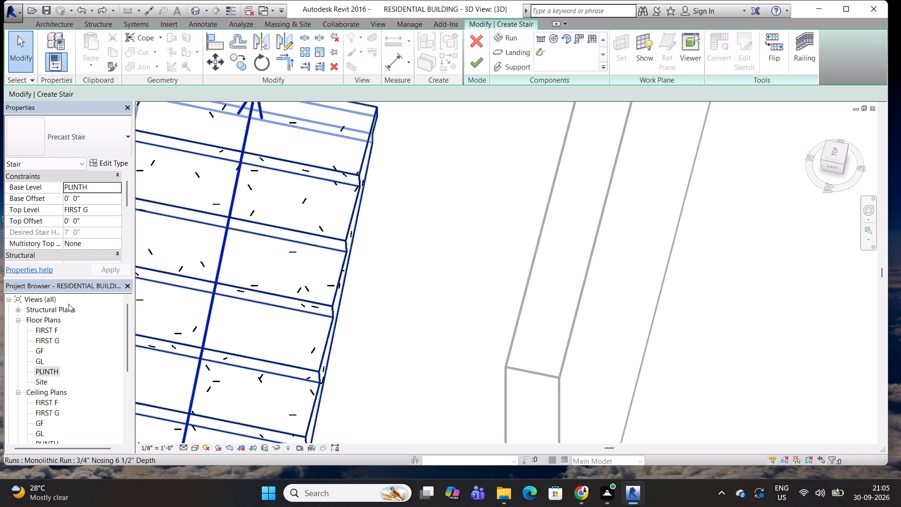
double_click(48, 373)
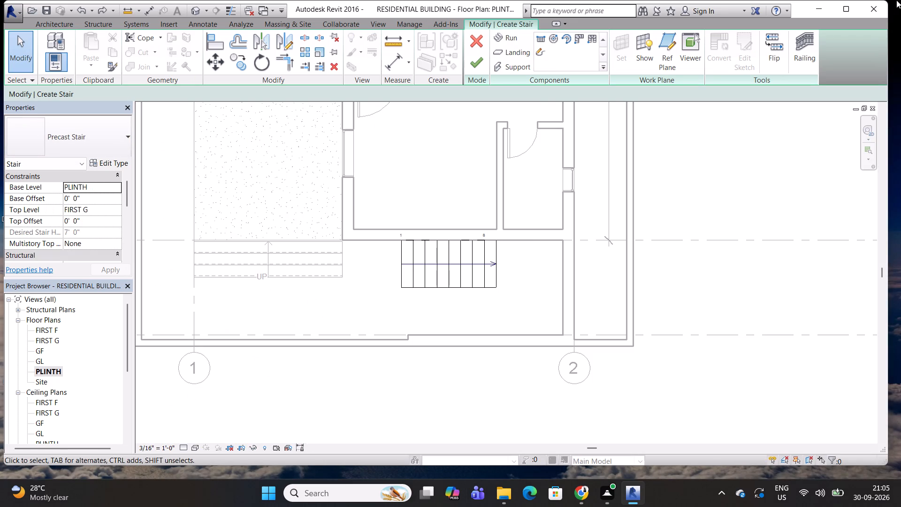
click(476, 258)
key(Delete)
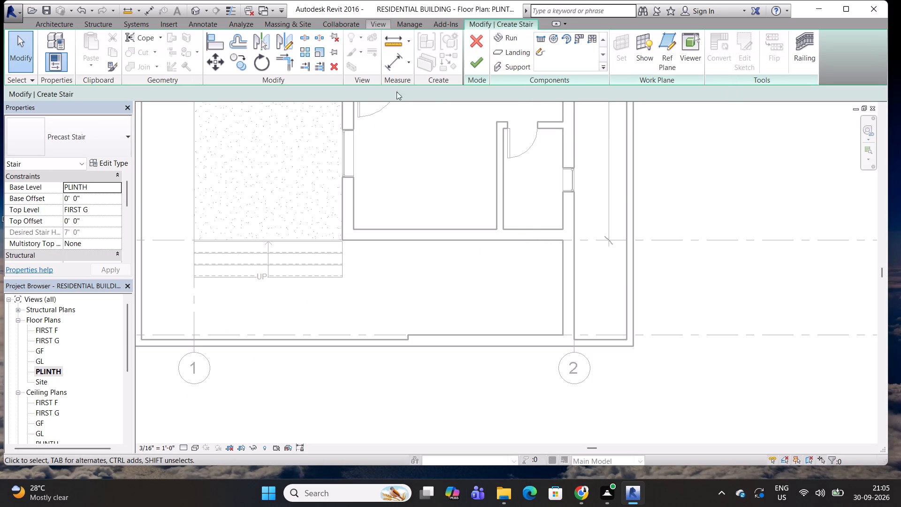
Restart the stair run with the Cast-In-Place Stair type STEPS GF.
click(503, 38)
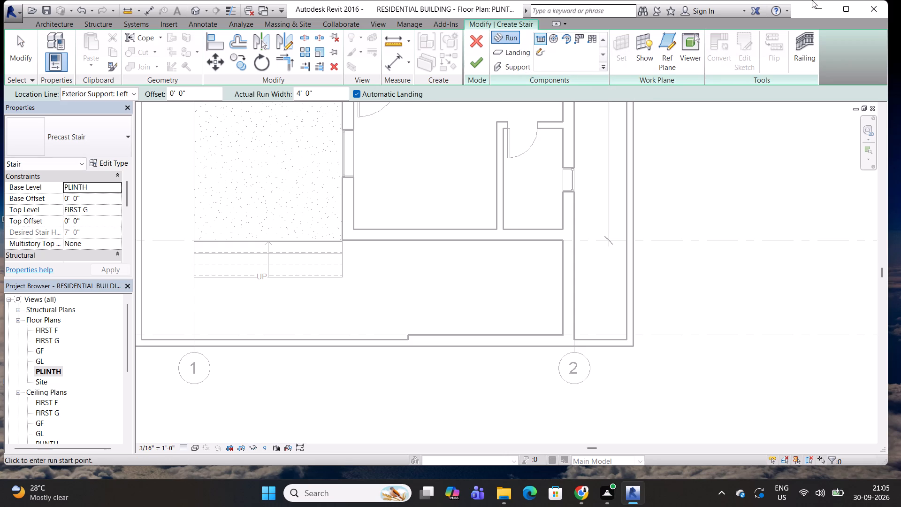
click(107, 139)
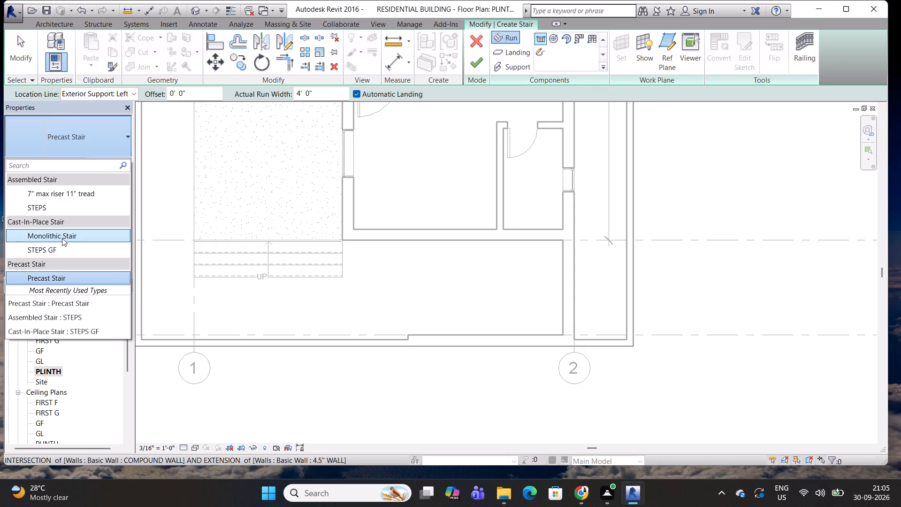
scroll(61, 244, down, 1)
click(59, 246)
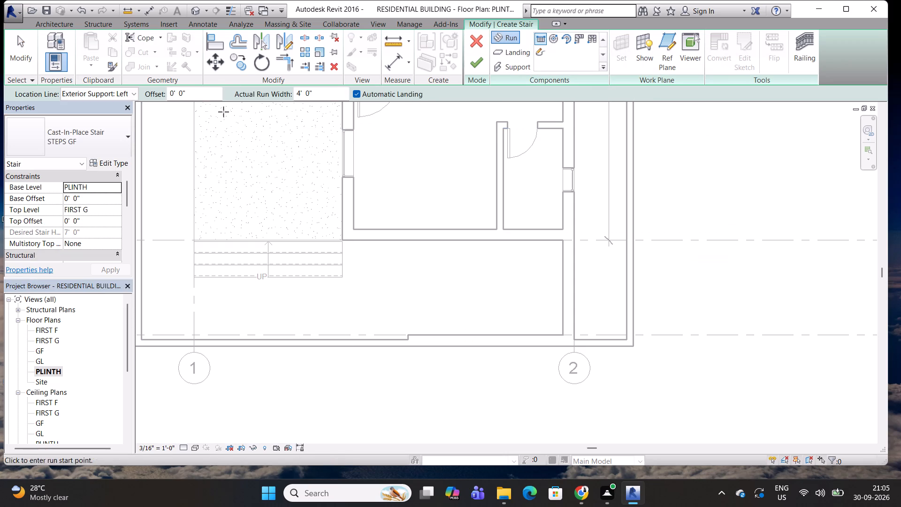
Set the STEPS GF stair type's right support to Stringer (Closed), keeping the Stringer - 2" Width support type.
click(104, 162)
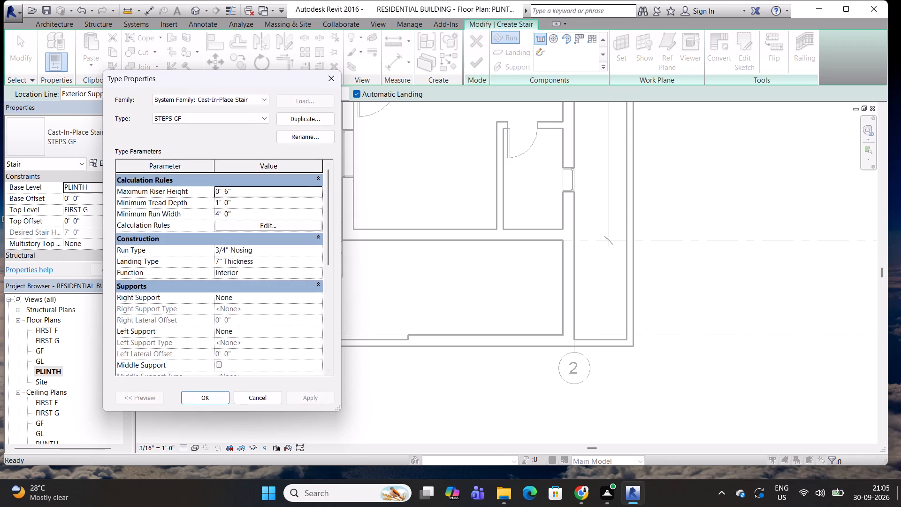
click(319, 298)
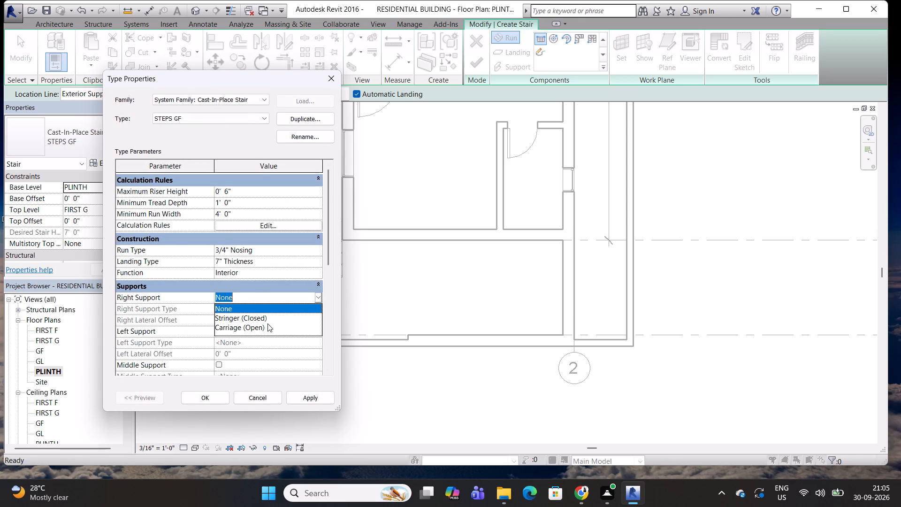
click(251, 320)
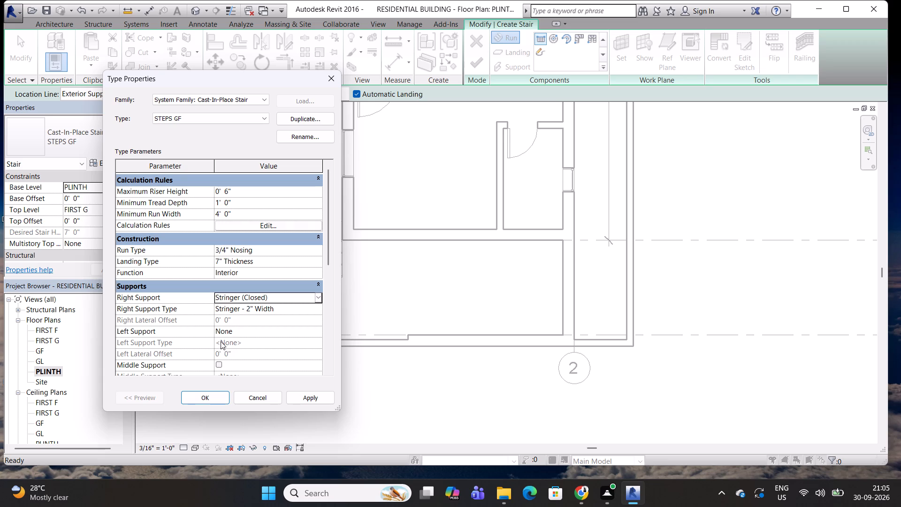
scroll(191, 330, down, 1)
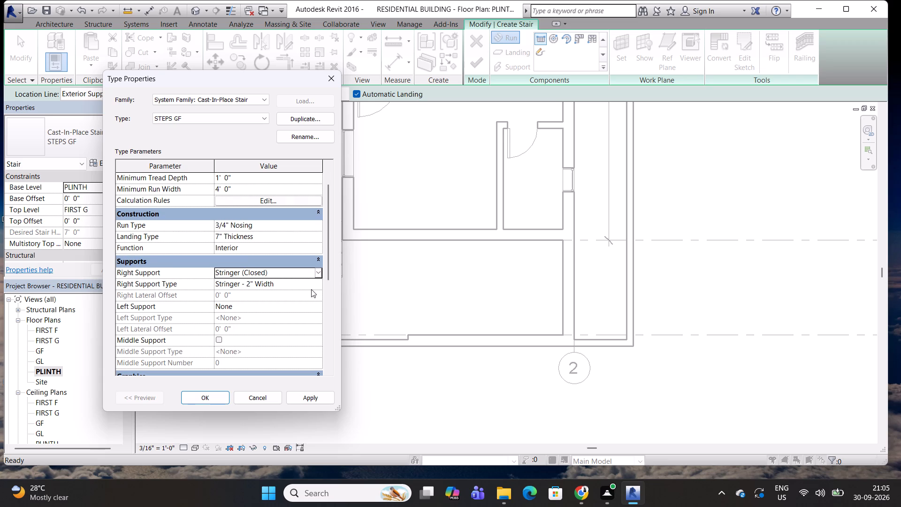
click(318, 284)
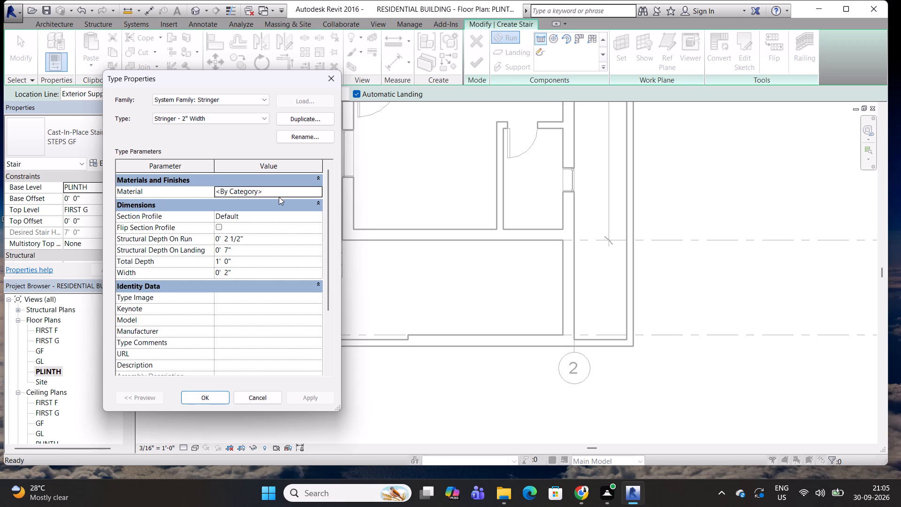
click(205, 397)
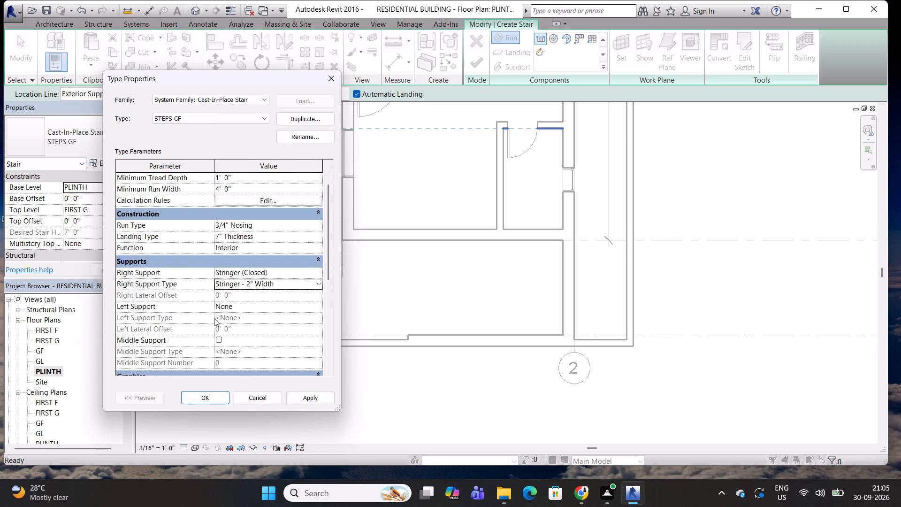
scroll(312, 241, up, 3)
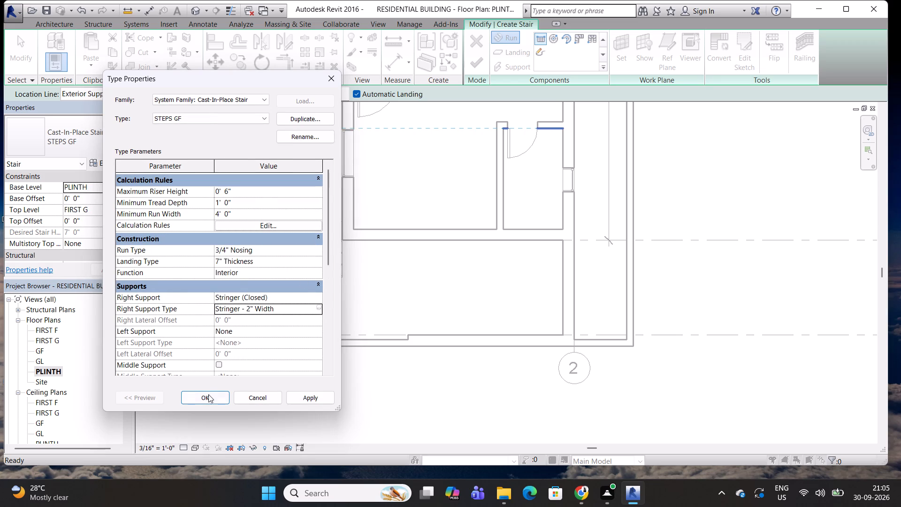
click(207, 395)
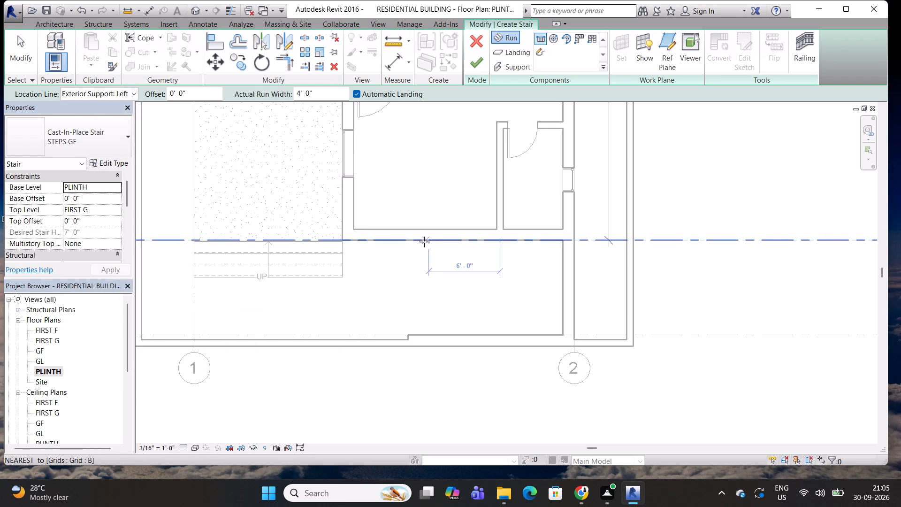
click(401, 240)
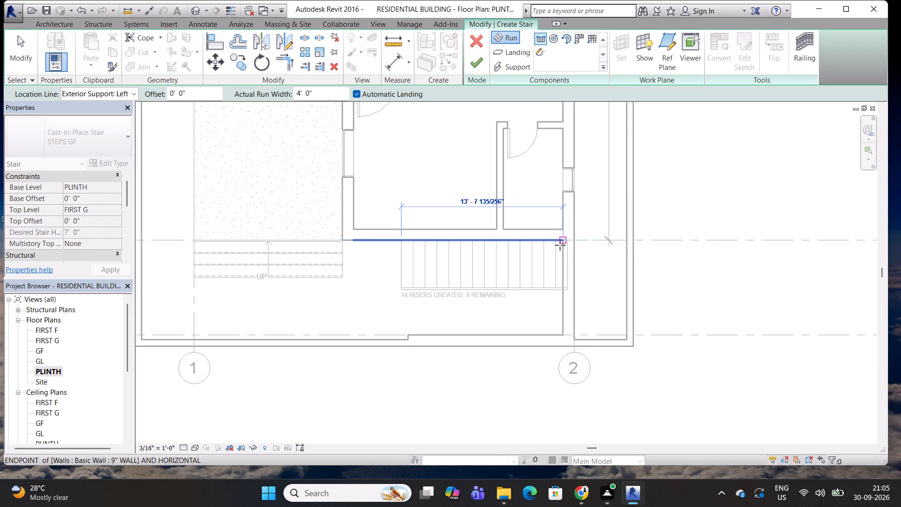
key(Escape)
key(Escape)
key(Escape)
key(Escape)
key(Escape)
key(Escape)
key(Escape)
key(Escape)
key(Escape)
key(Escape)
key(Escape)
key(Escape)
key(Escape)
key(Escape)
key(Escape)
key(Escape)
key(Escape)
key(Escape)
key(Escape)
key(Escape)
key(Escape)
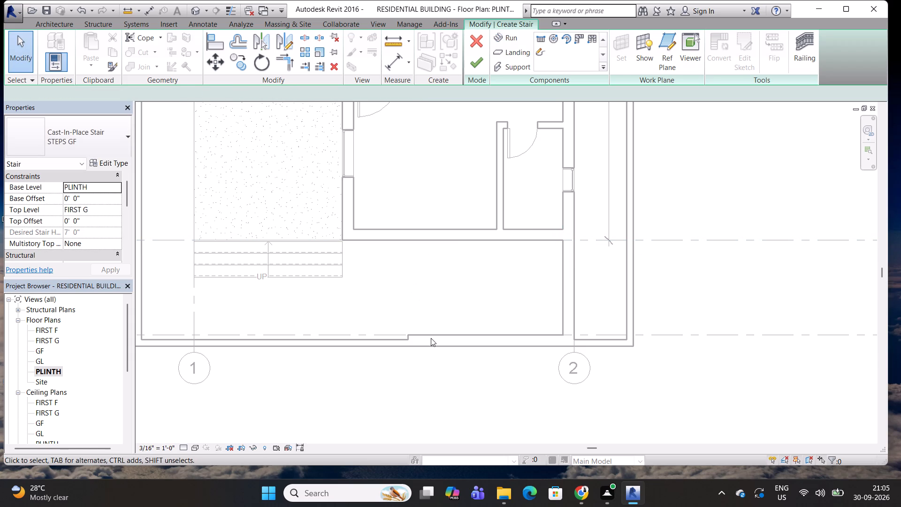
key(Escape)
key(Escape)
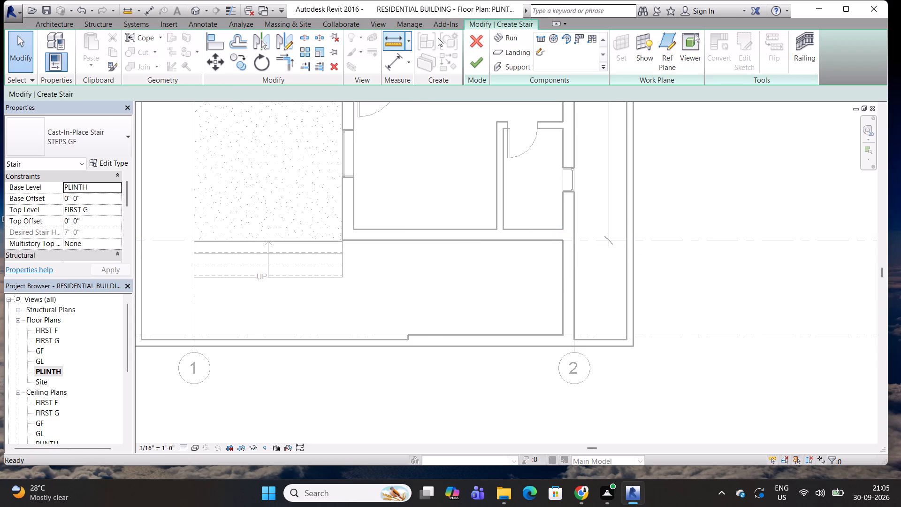
Cancel the stair editing session and discard the unfinished stair.
click(469, 37)
click(514, 257)
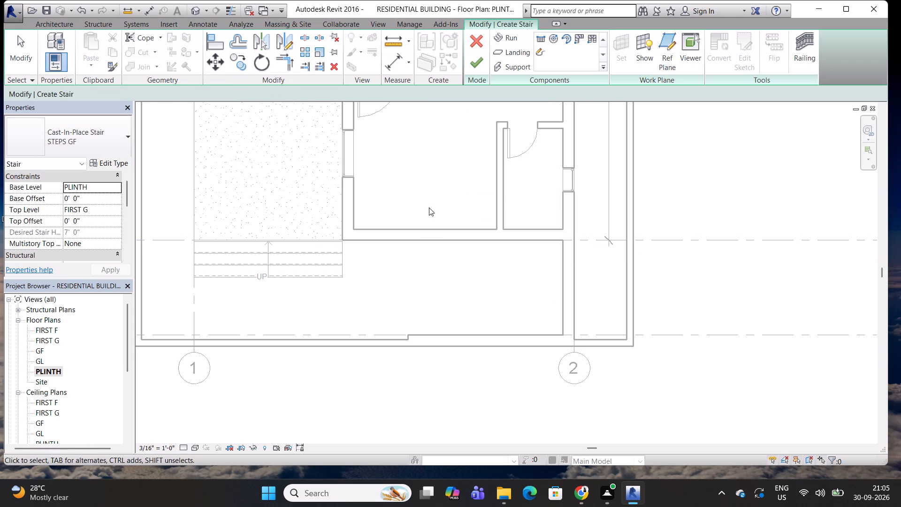
scroll(431, 233, down, 3)
key(Escape)
key(Escape)
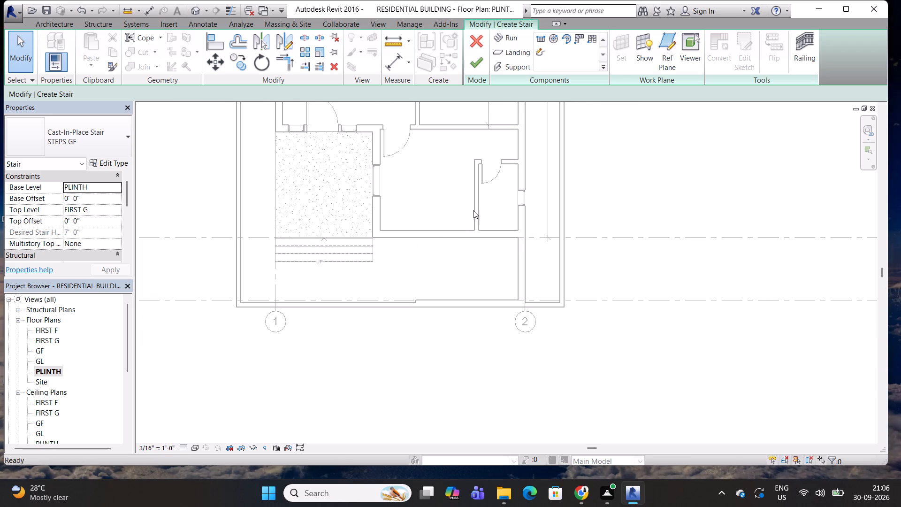
click(474, 40)
click(520, 261)
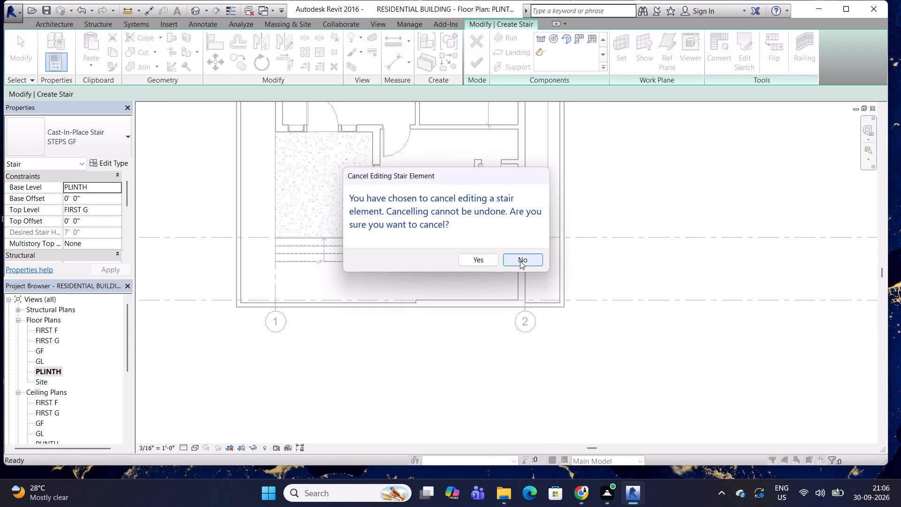
click(473, 45)
click(479, 260)
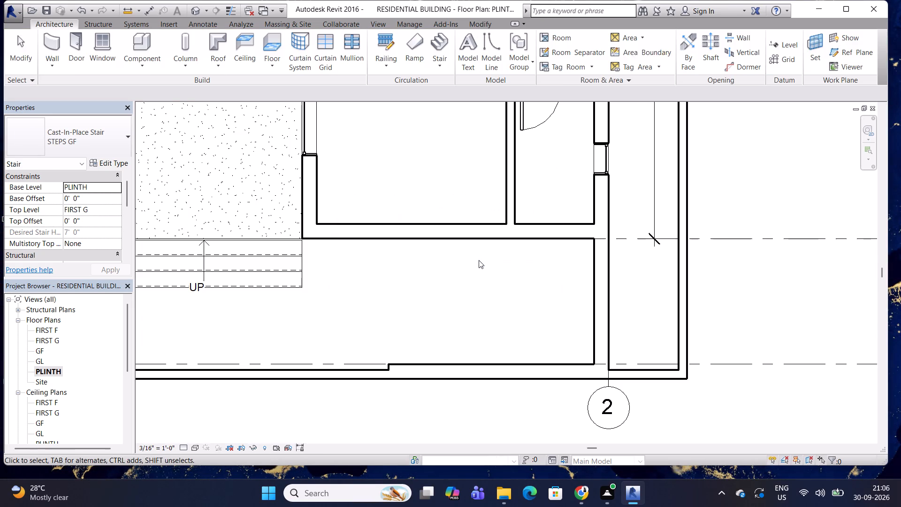
key(Escape)
key(Escape)
Move the entrance steps near grid 1 by 1 1/4" so their upper edge meets the corner of the stippled porch floor.
scroll(483, 258, down, 4)
scroll(362, 251, up, 8)
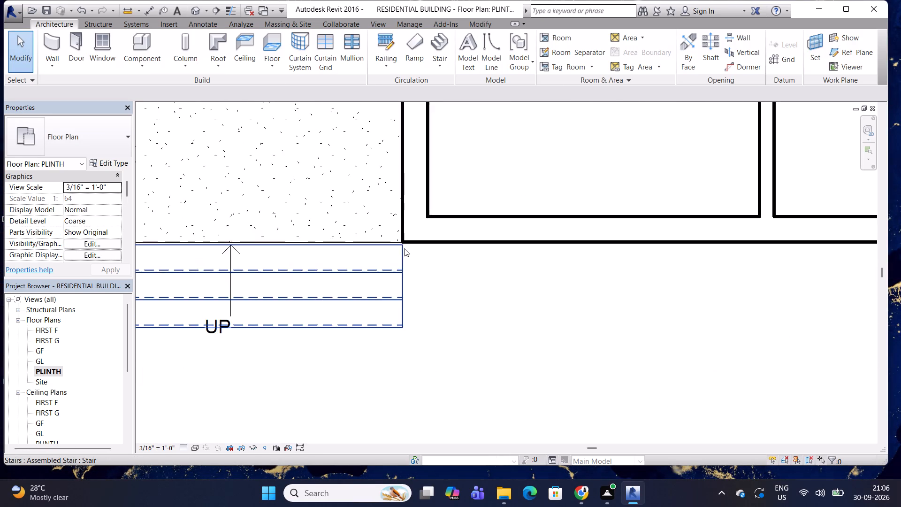
scroll(405, 249, up, 4)
middle_drag(400, 248, 848, 247)
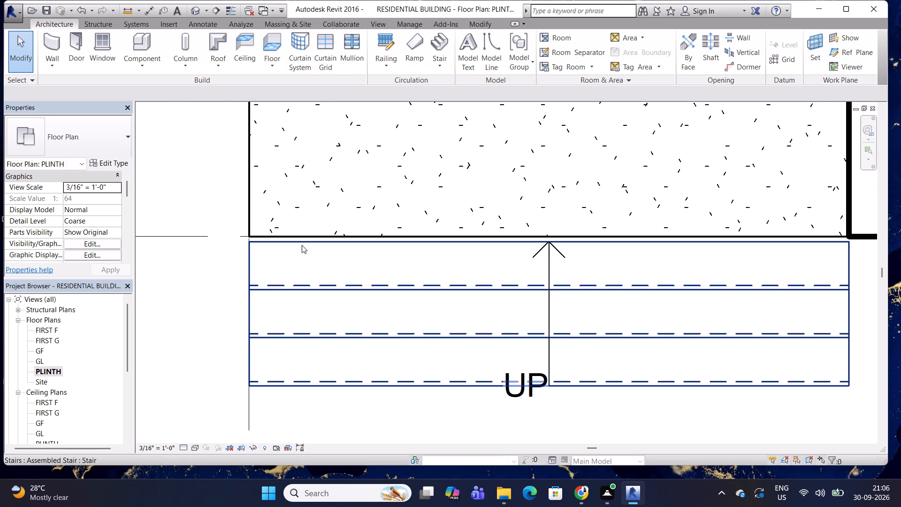
click(295, 241)
click(220, 59)
scroll(229, 181, up, 4)
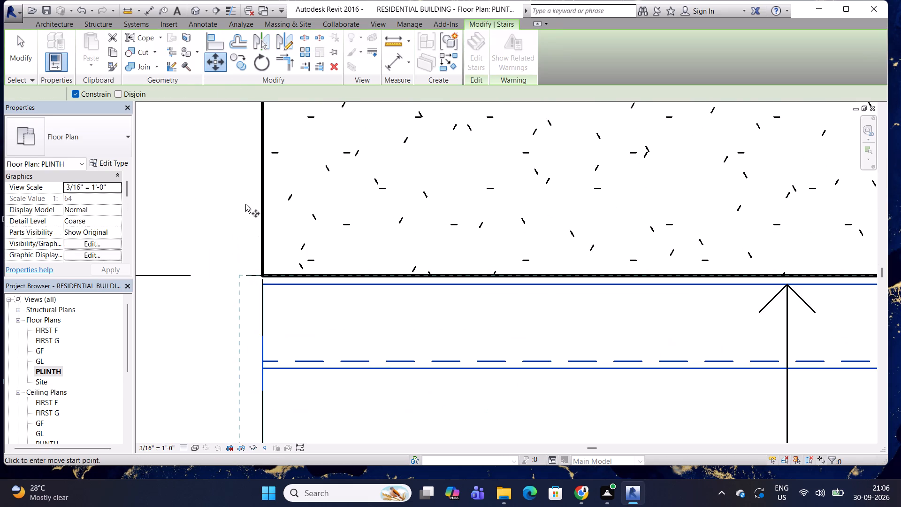
scroll(249, 270, up, 3)
click(269, 290)
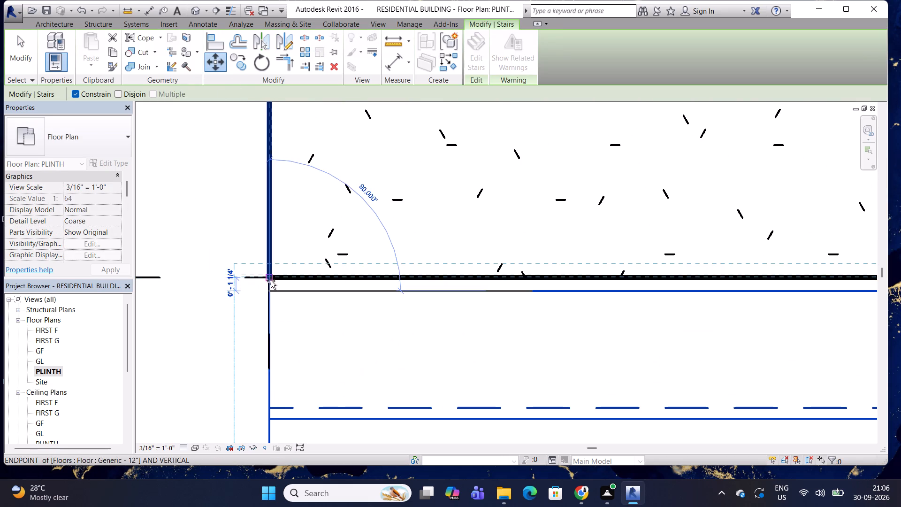
click(271, 280)
scroll(325, 261, down, 10)
key(Escape)
key(Escape)
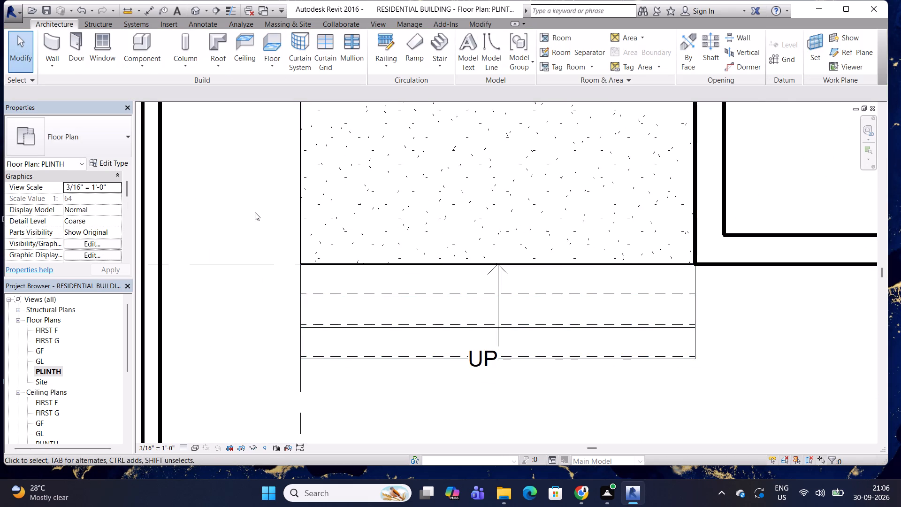
key(Escape)
Examine the entrance steps' available stair types and the type parameters of Assembled Stair STEPS.
scroll(255, 212, down, 5)
click(428, 263)
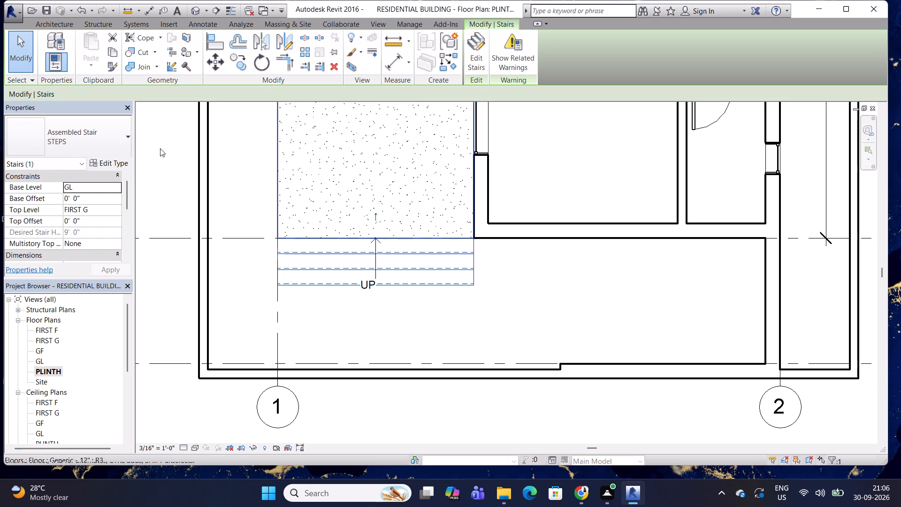
click(122, 137)
key(Escape)
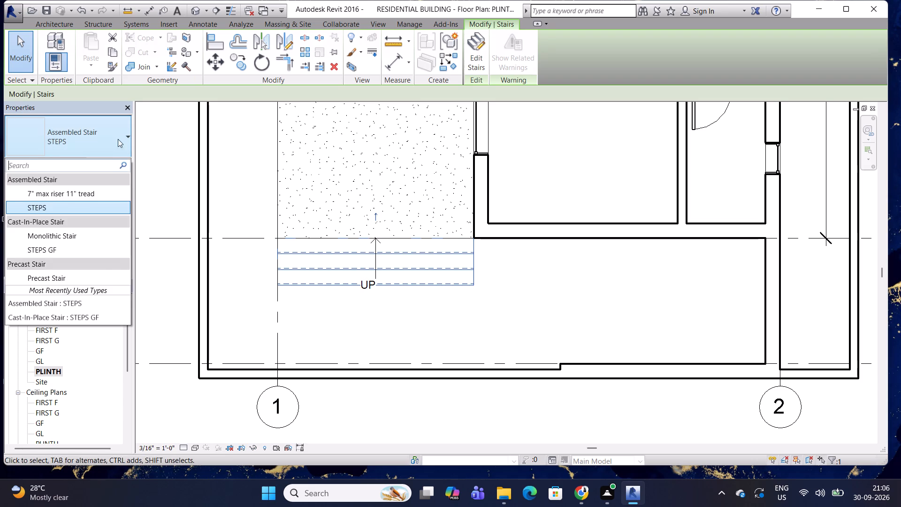
key(Escape)
click(113, 162)
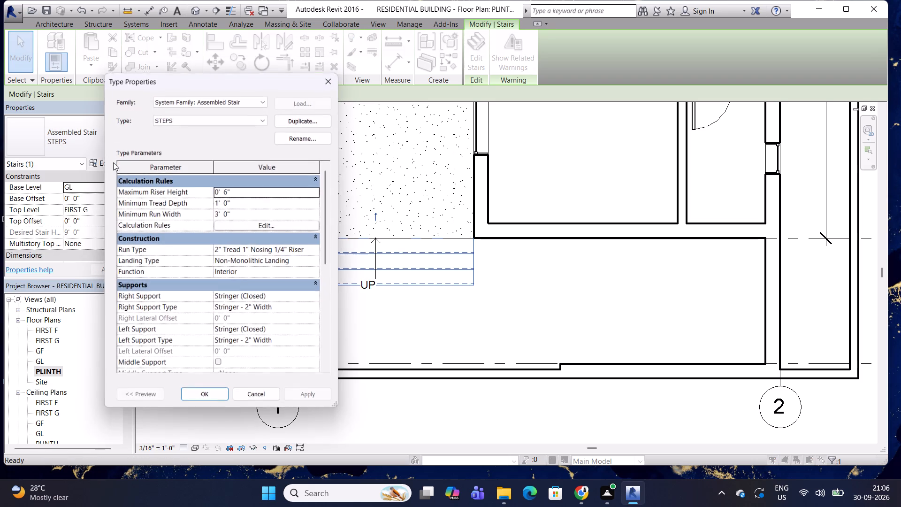
scroll(241, 235, down, 10)
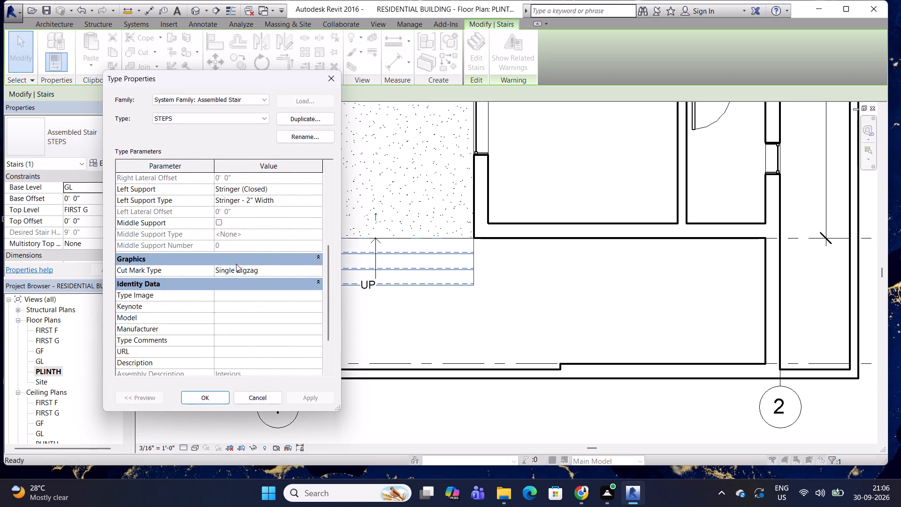
key(Escape)
key(Escape)
key(Escape)
key(Escape)
key(Escape)
Save the project.
key(ctrl+s)
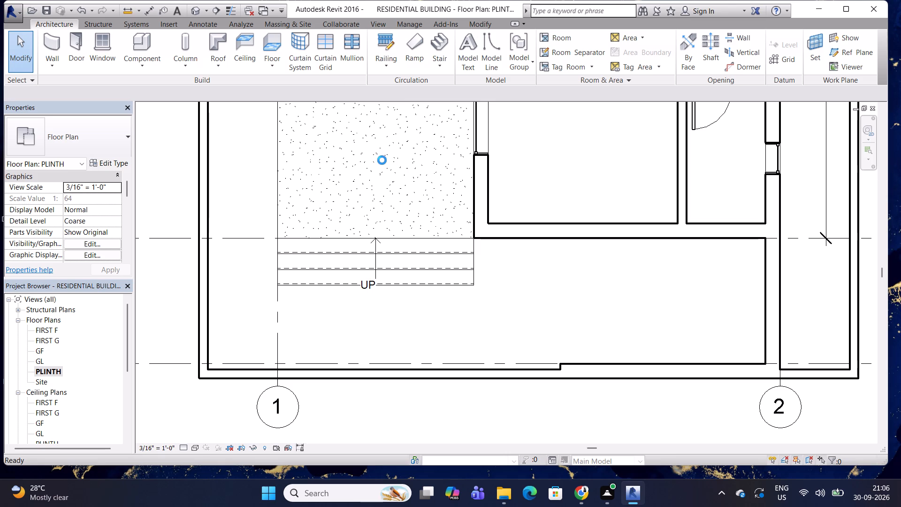
Start a new stair run in the PLINTH plan with its top level set to GF.
scroll(382, 160, down, 5)
scroll(381, 215, down, 5)
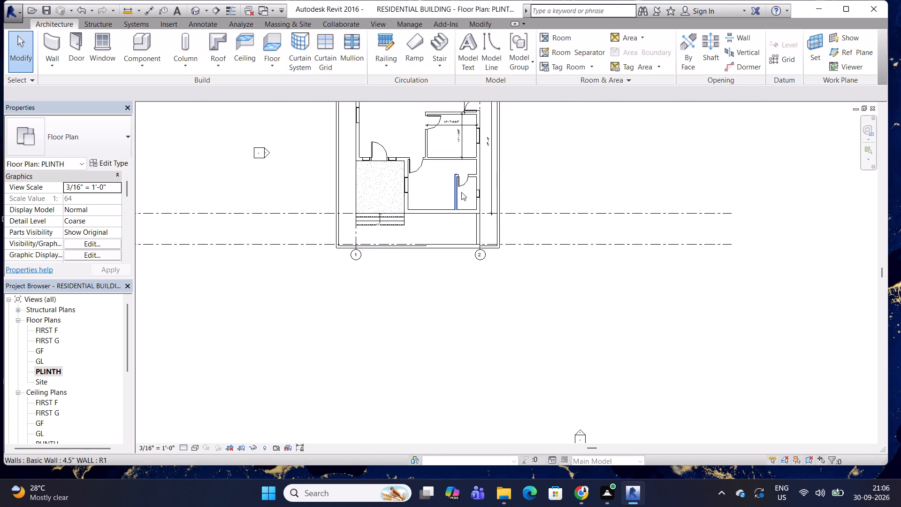
middle_drag(461, 192, 416, 283)
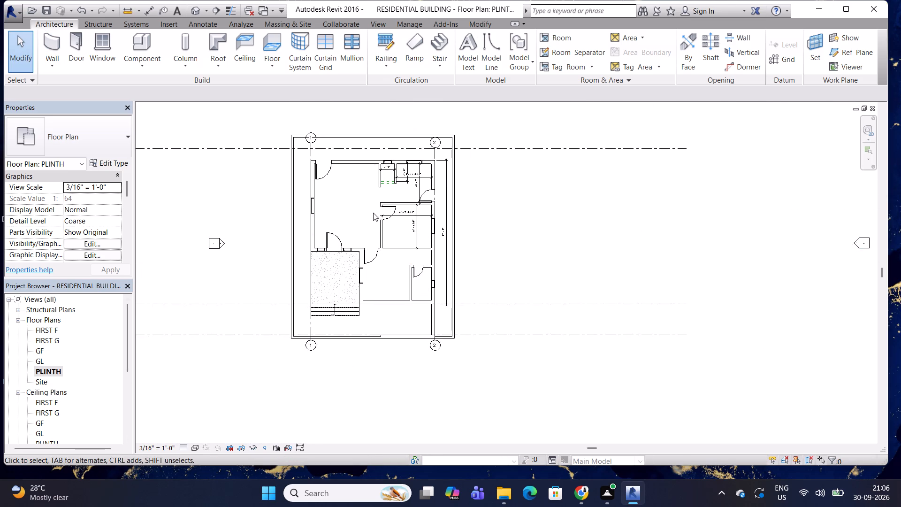
scroll(383, 238, up, 9)
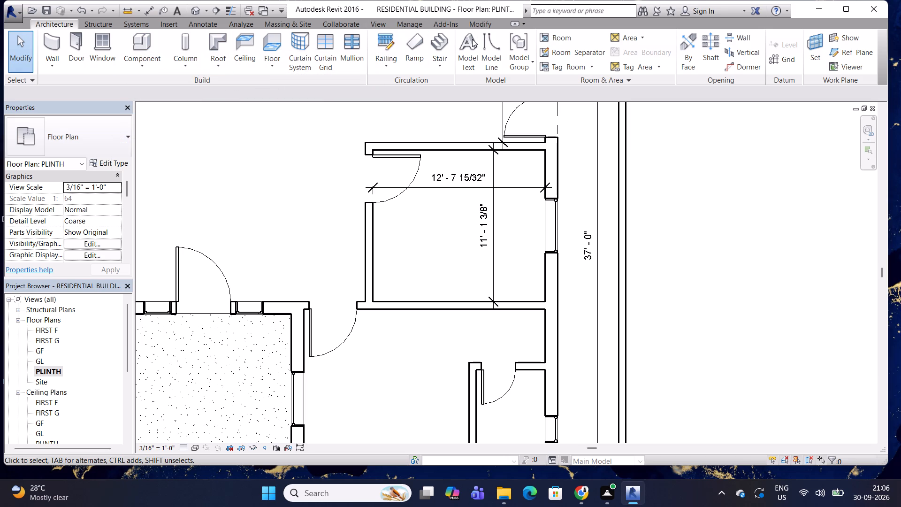
click(440, 41)
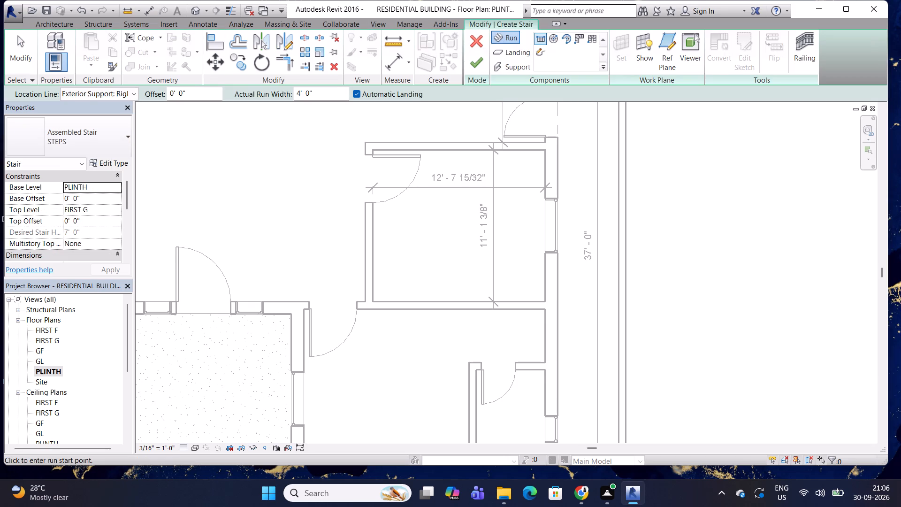
scroll(322, 238, down, 5)
middle_drag(357, 264, 356, 150)
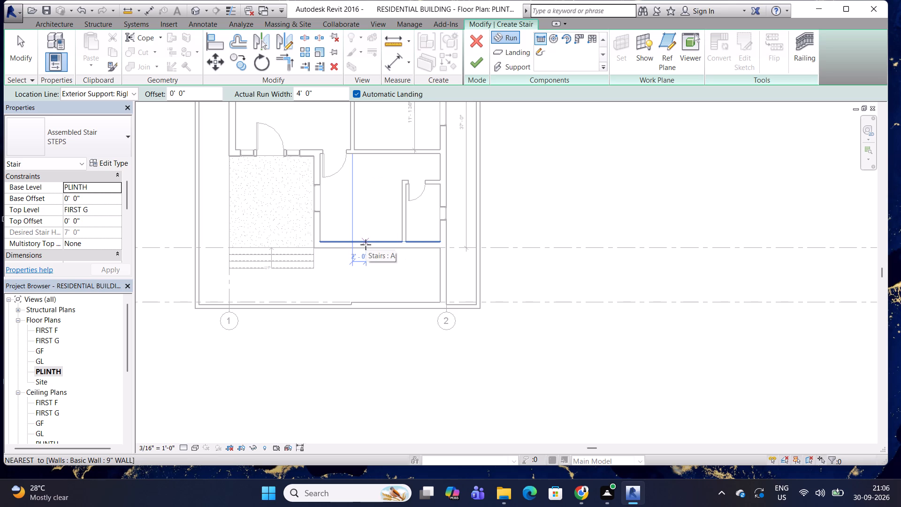
click(115, 210)
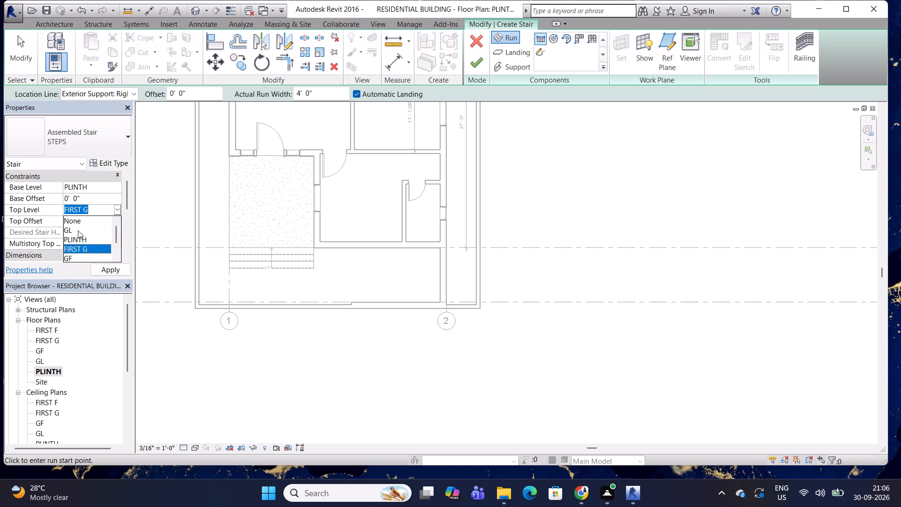
click(72, 257)
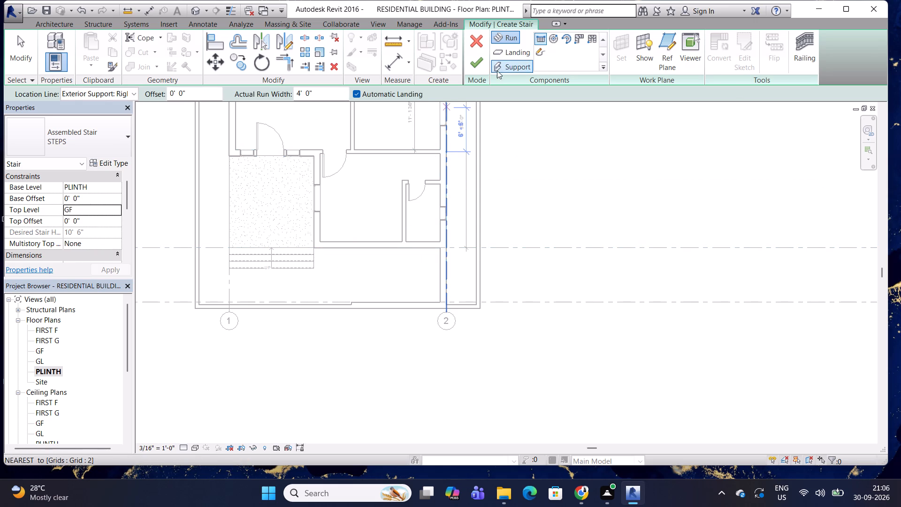
Switch the new stair to the Precast Stair family and duplicate its type as STEPS TO GF.
click(127, 137)
click(127, 137)
click(103, 163)
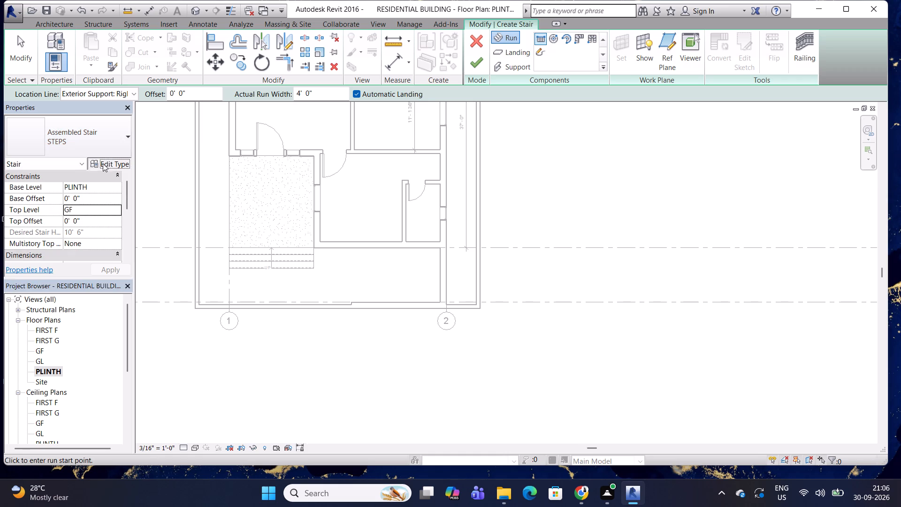
click(235, 119)
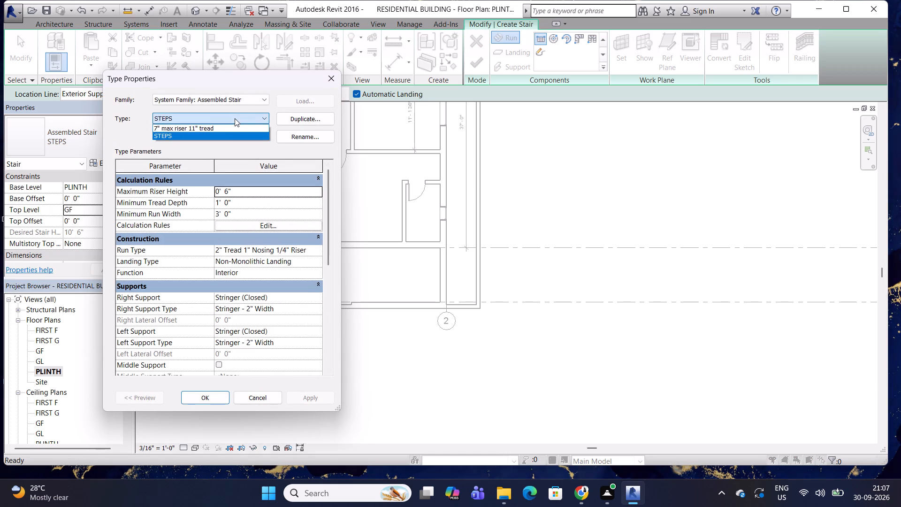
click(235, 118)
click(235, 101)
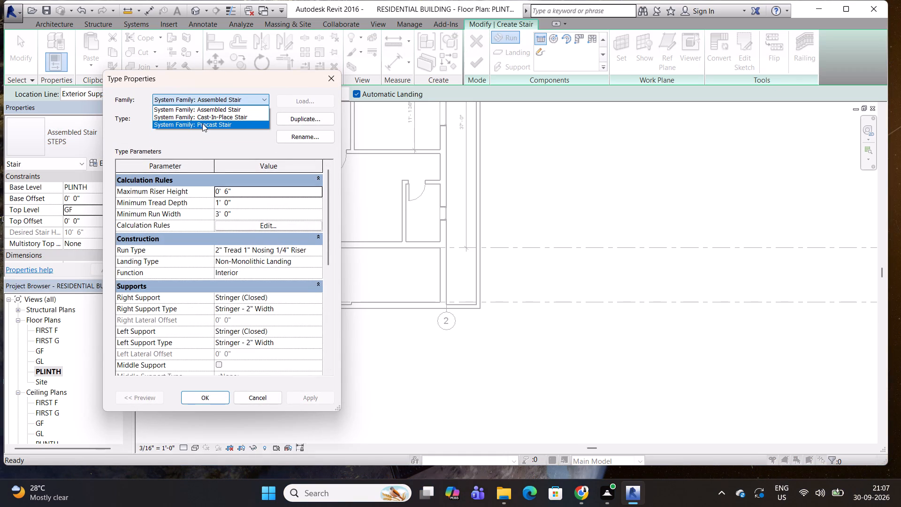
click(206, 119)
click(221, 101)
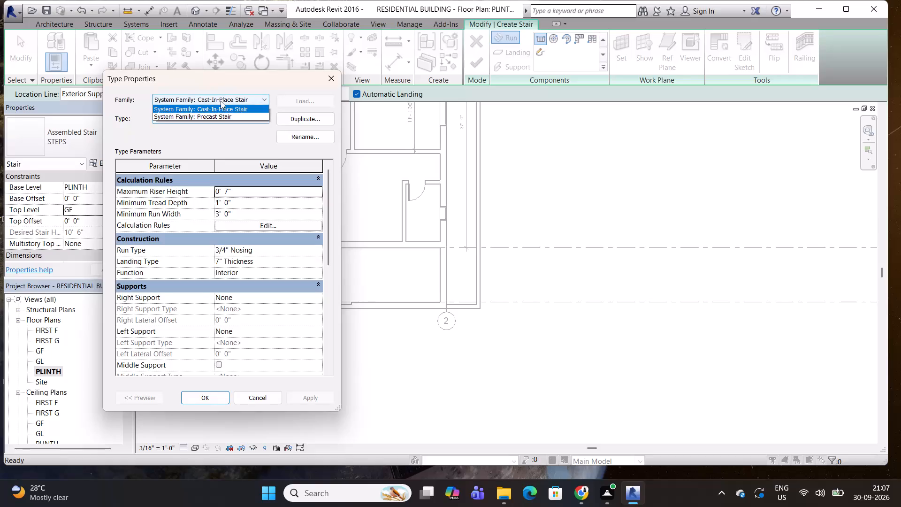
click(209, 128)
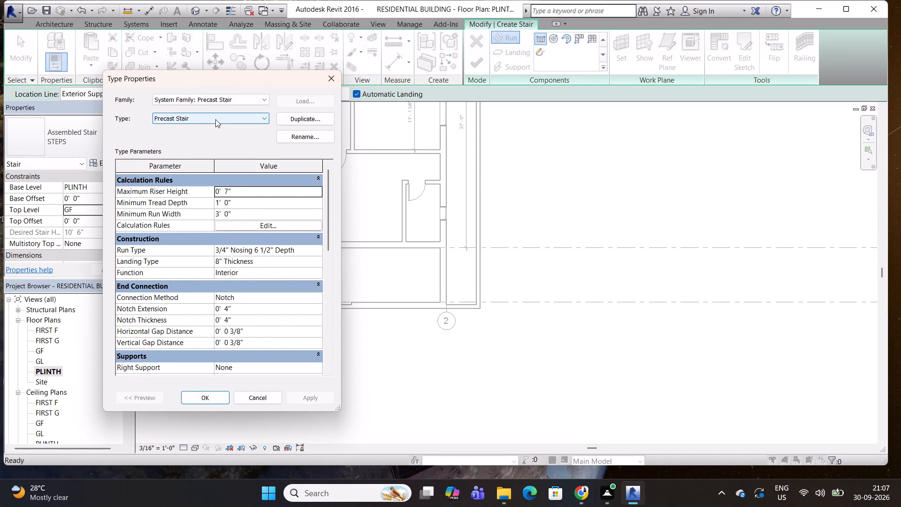
double_click(215, 119)
click(310, 119)
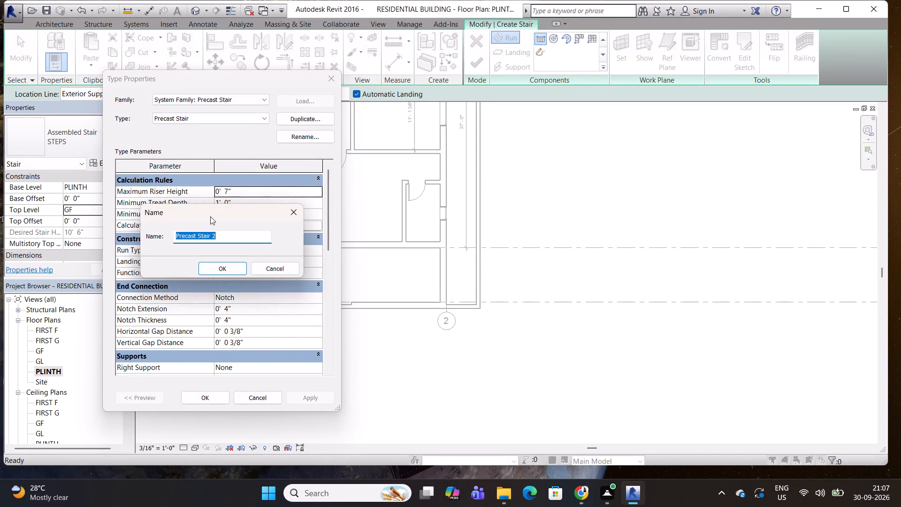
text(STEO)
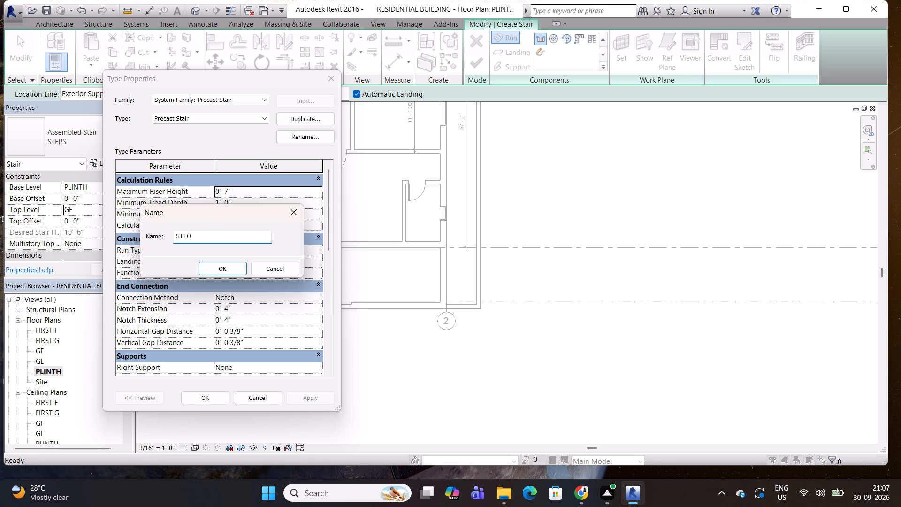
key(BackSpace)
key(o)
key(BackSpace)
text(PS TO GF)
key(Return)
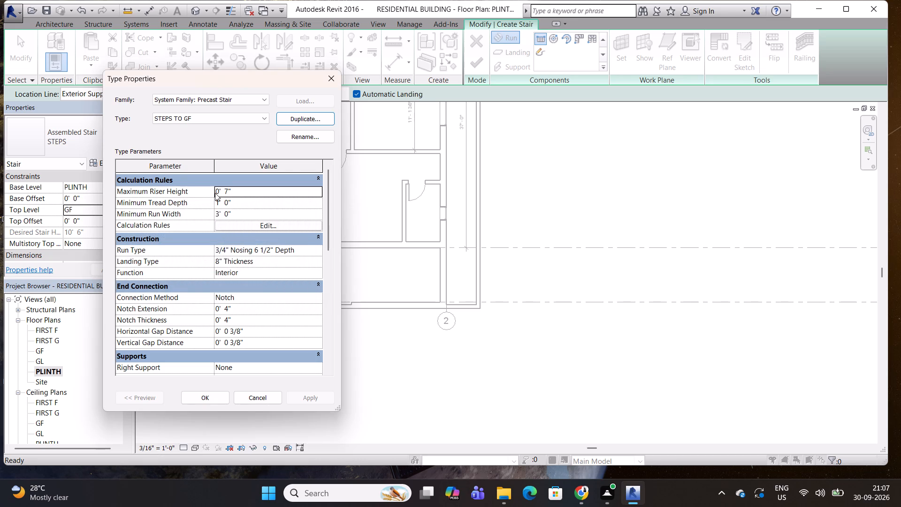
Set the STEPS TO GF type's Maximum Riser Height to 6" and Minimum Run Width to 4'.
triple_click(236, 192)
text(6")
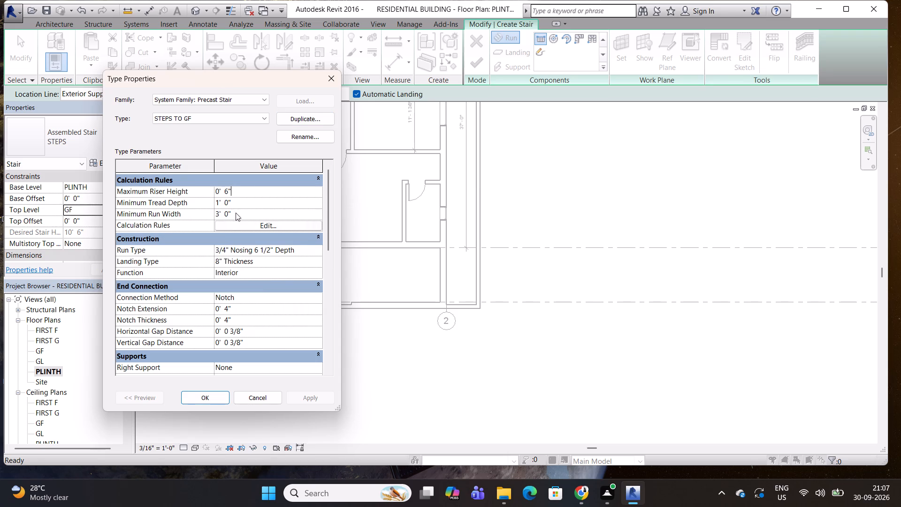
triple_click(236, 213)
double_click(236, 213)
key(BackSpace)
key(BackSpace)
key(BackSpace)
key(BackSpace)
key(BackSpace)
key(BackSpace)
key(BackSpace)
key(BackSpace)
key(BackSpace)
key(BackSpace)
key(4)
key(apostrophe)
key(Return)
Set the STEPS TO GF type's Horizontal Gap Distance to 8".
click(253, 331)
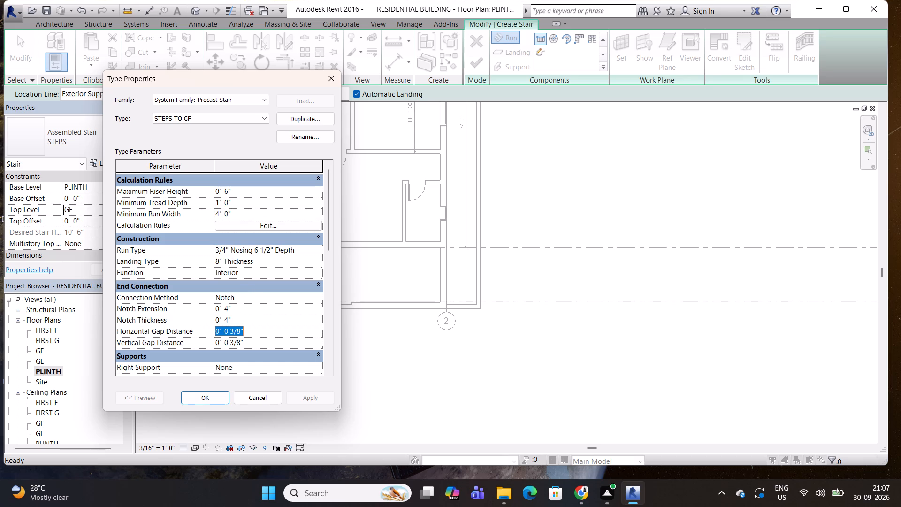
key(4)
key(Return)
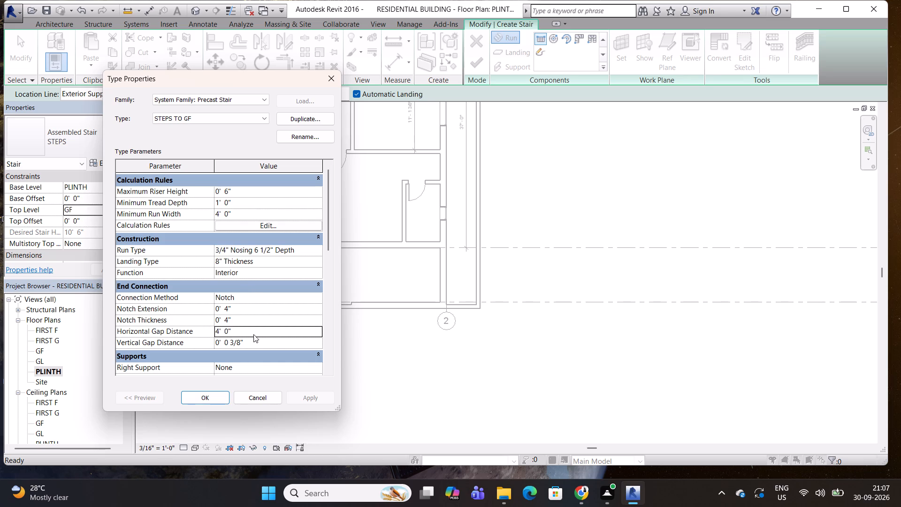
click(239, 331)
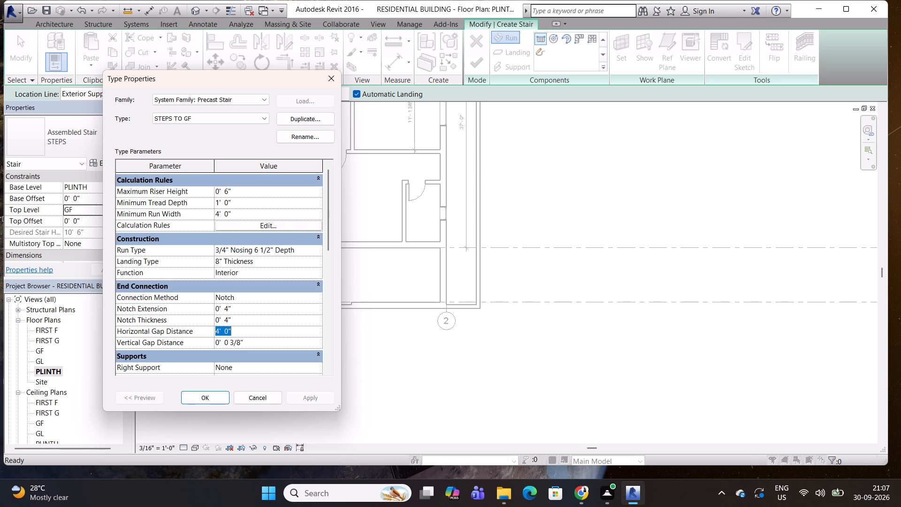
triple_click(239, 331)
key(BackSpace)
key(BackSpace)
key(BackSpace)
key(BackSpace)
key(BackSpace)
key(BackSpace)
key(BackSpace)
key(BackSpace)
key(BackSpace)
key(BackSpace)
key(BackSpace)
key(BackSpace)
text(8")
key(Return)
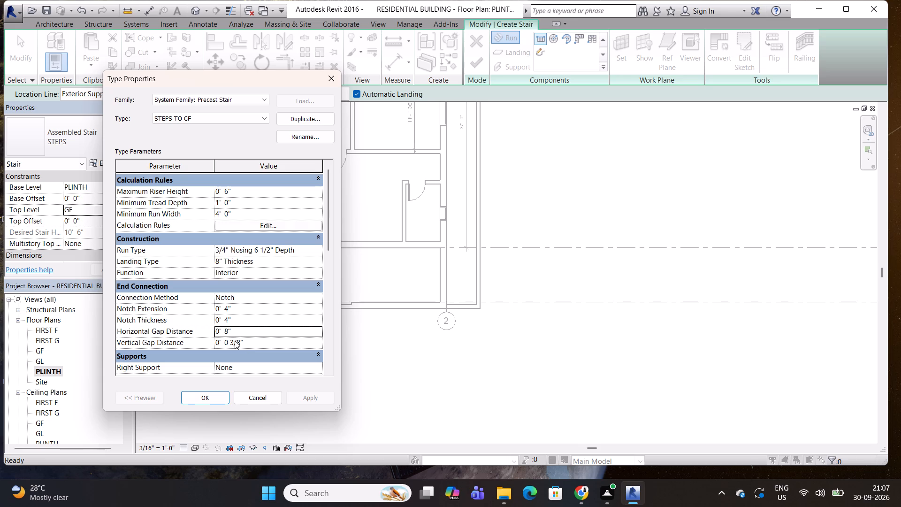
Set the STEPS TO GF type's Vertical Gap Distance to 8" and accept the type parameters.
click(245, 342)
key(BackSpace)
key(BackSpace)
key(BackSpace)
key(BackSpace)
key(BackSpace)
key(BackSpace)
key(BackSpace)
key(BackSpace)
key(BackSpace)
key(BackSpace)
key(BackSpace)
key(BackSpace)
key(BackSpace)
key(BackSpace)
key(BackSpace)
key(BackSpace)
key(BackSpace)
key(BackSpace)
text(8")
key(Return)
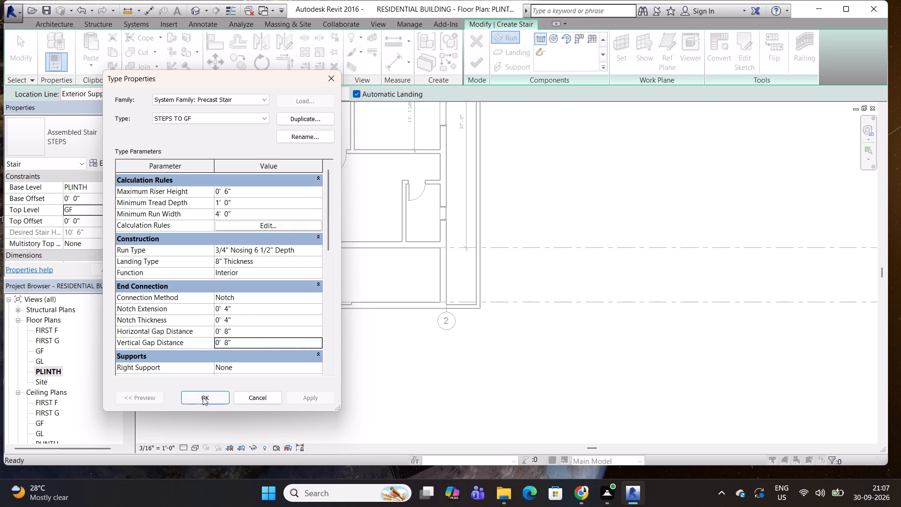
click(203, 397)
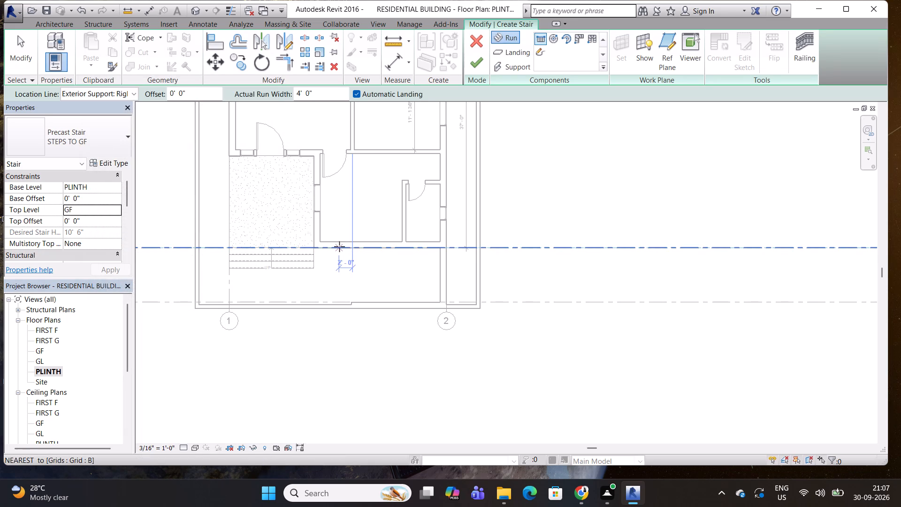
Draw the first stair run about 10' long along grid B toward grid 2, using the Exterior Support: Left location line.
click(339, 246)
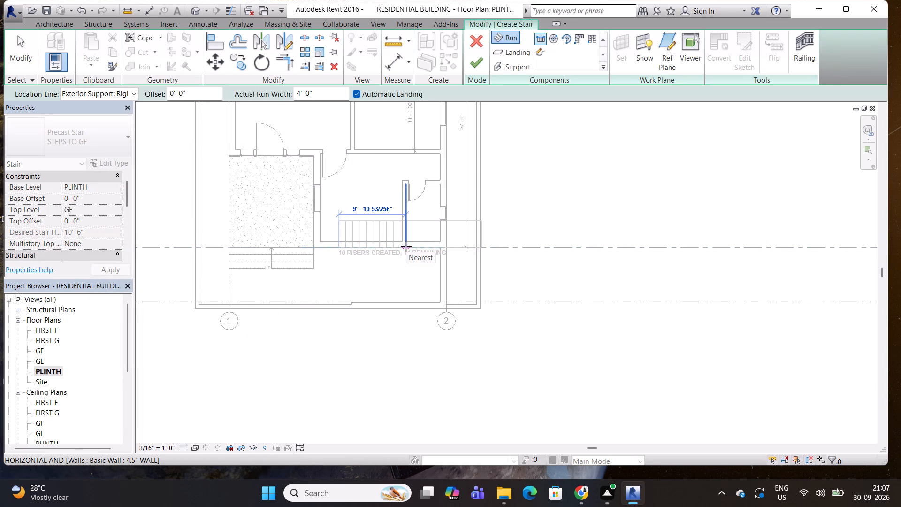
click(136, 92)
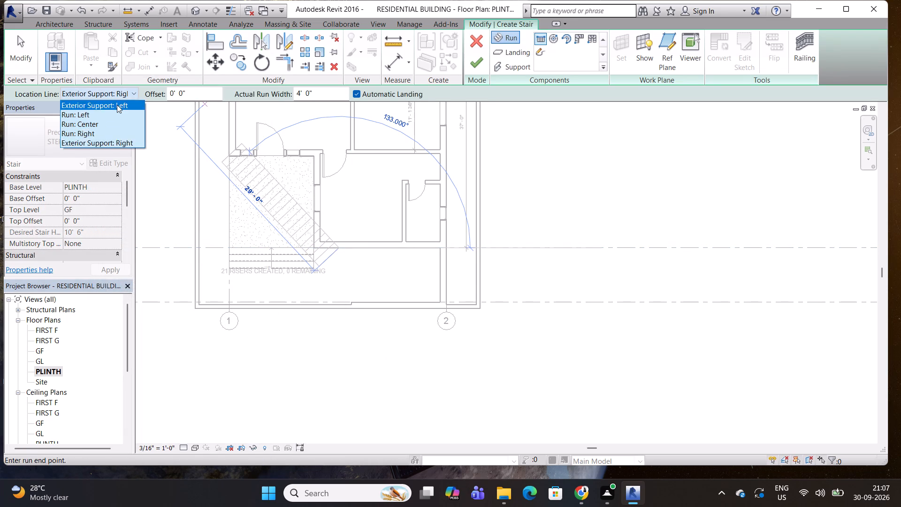
click(117, 105)
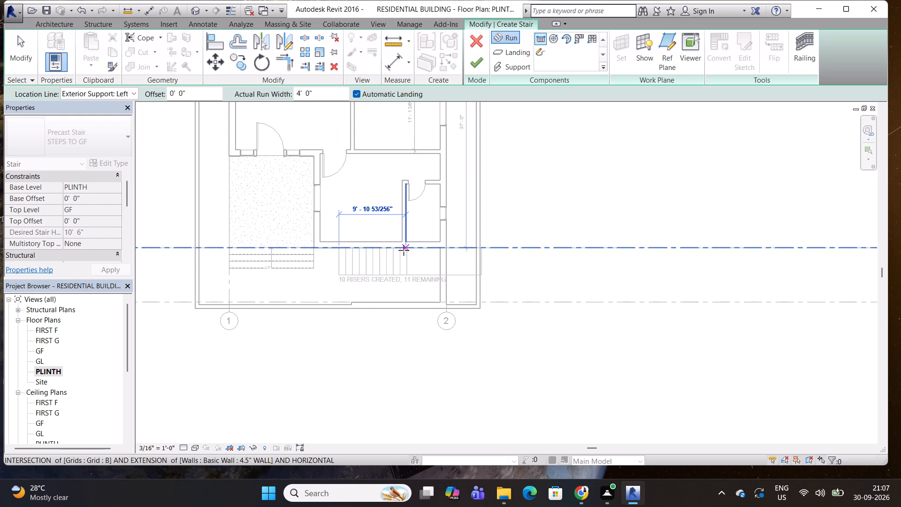
click(405, 250)
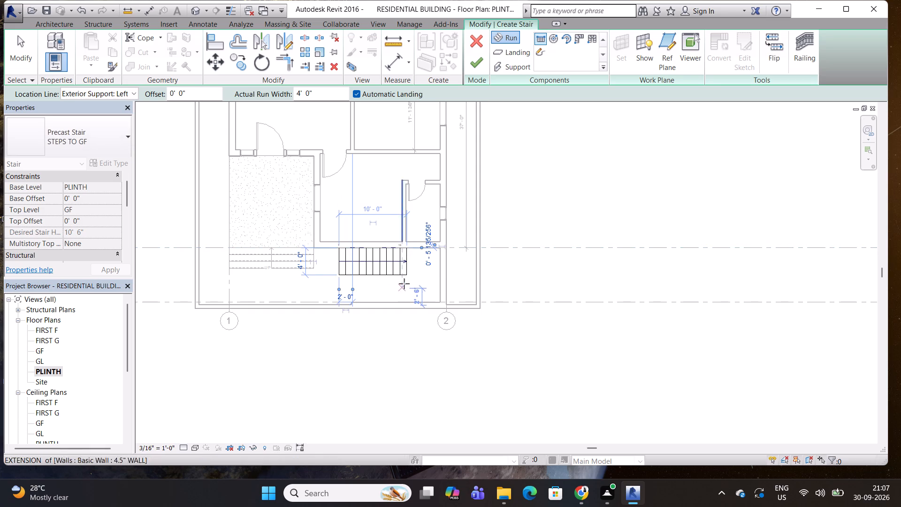
Draw a parallel return run about 10' long using the Exterior Support: Right location line, and finish the stair.
click(406, 278)
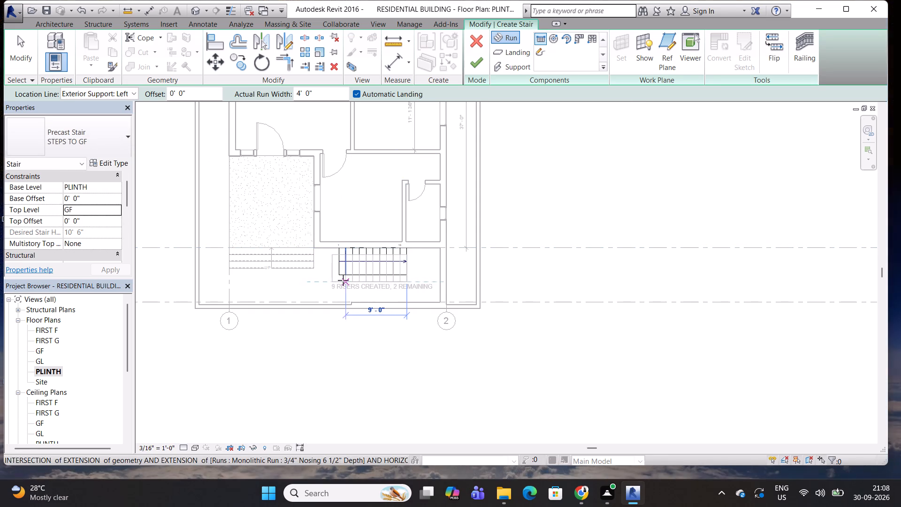
click(133, 92)
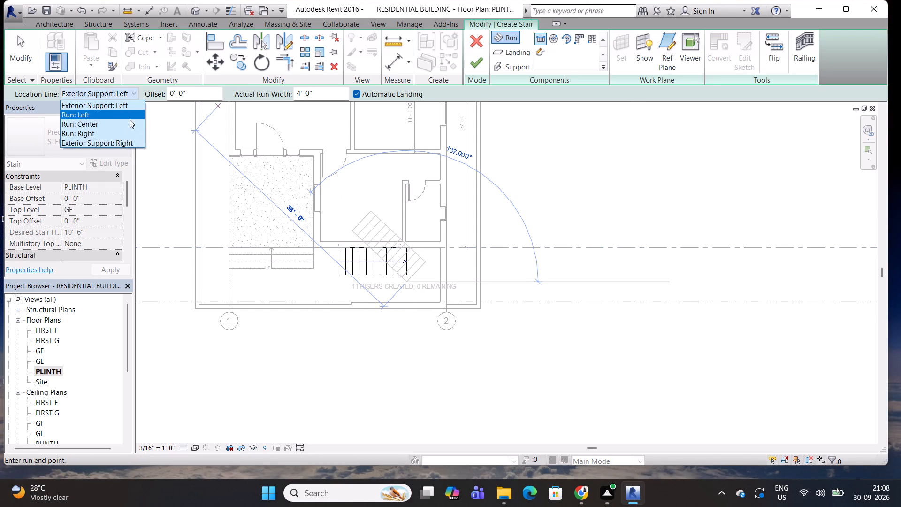
click(116, 145)
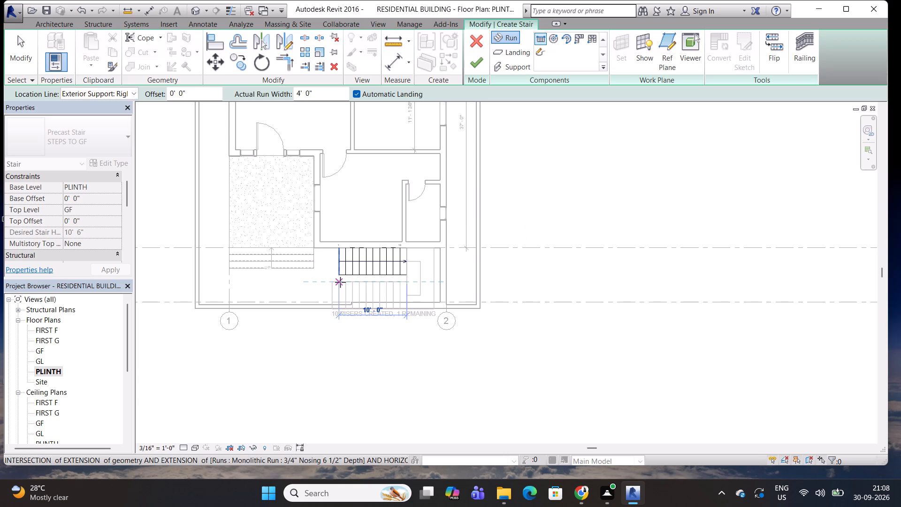
click(338, 282)
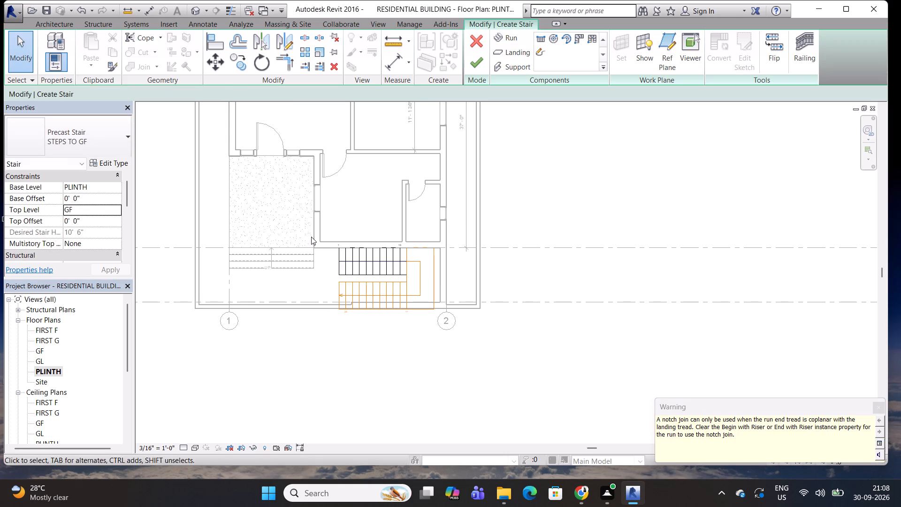
click(478, 65)
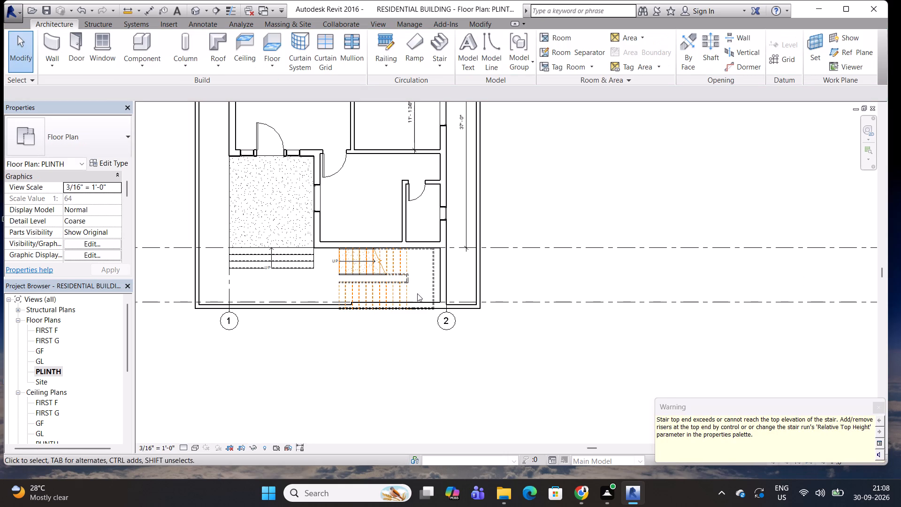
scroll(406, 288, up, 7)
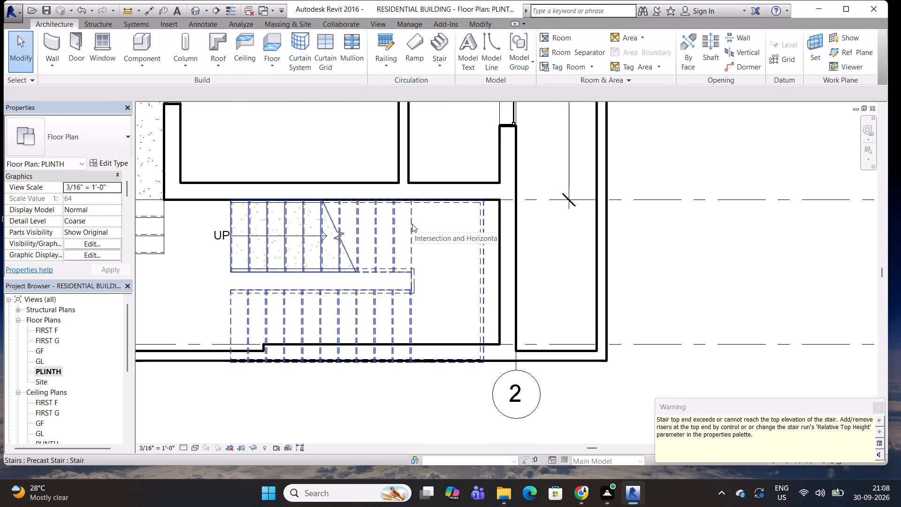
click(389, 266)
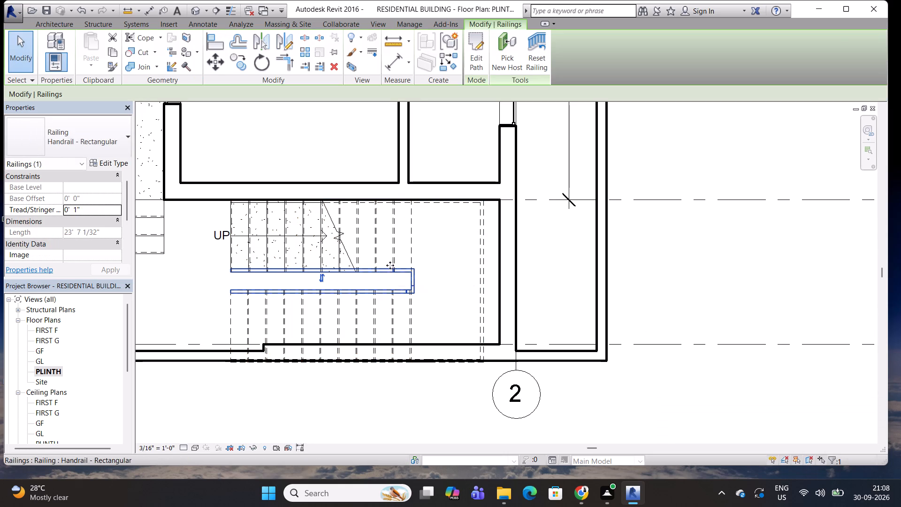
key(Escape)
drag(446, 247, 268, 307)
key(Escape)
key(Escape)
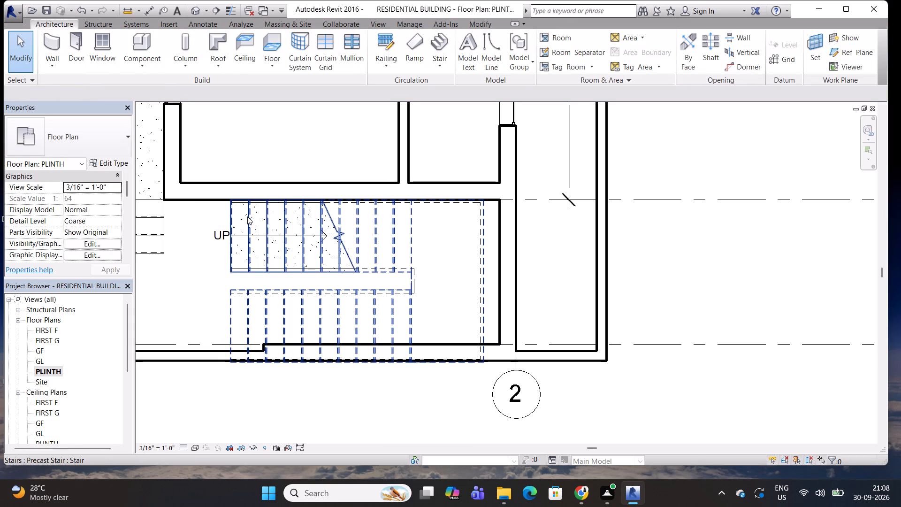
Set the Horizontal Gap Distance of the two-run stair's STEPS TO GF type to 4".
click(248, 216)
click(116, 163)
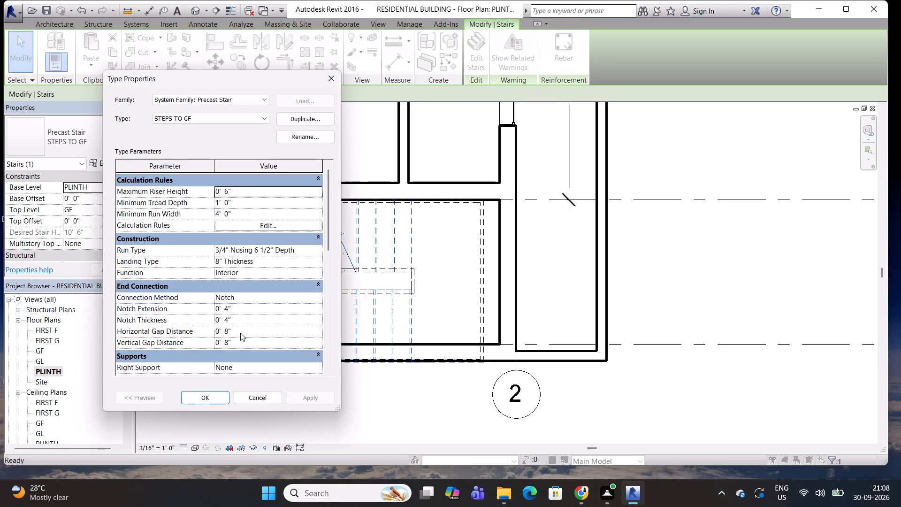
click(240, 333)
text(4")
key(Return)
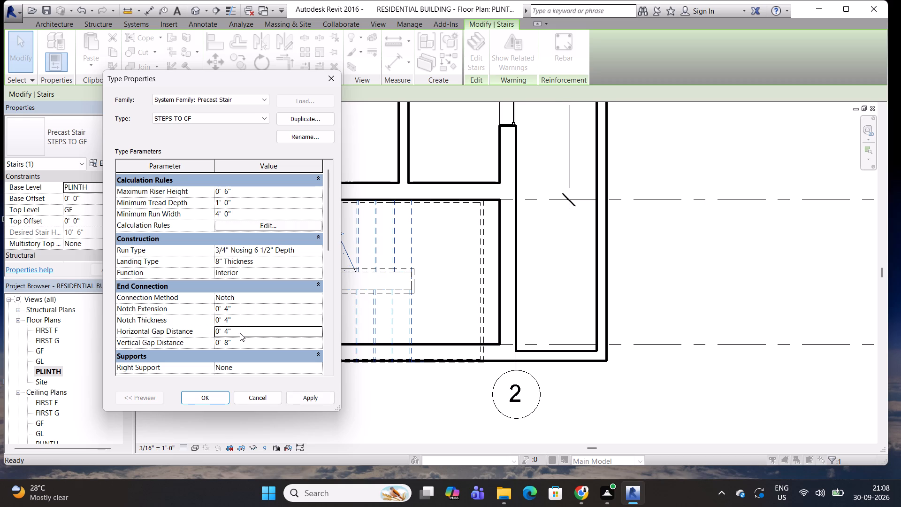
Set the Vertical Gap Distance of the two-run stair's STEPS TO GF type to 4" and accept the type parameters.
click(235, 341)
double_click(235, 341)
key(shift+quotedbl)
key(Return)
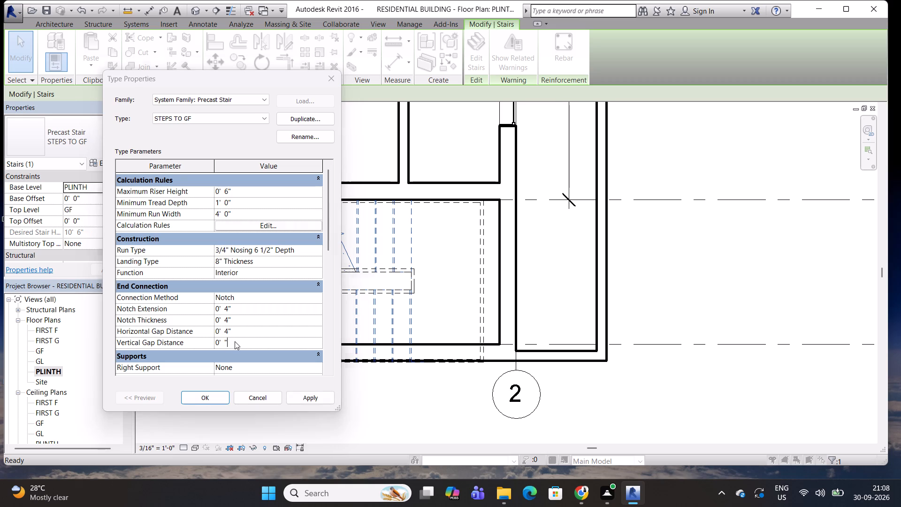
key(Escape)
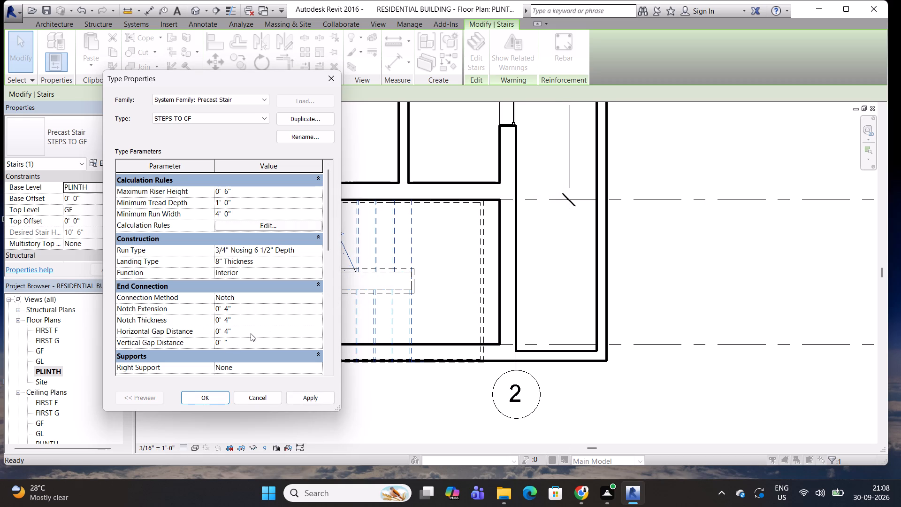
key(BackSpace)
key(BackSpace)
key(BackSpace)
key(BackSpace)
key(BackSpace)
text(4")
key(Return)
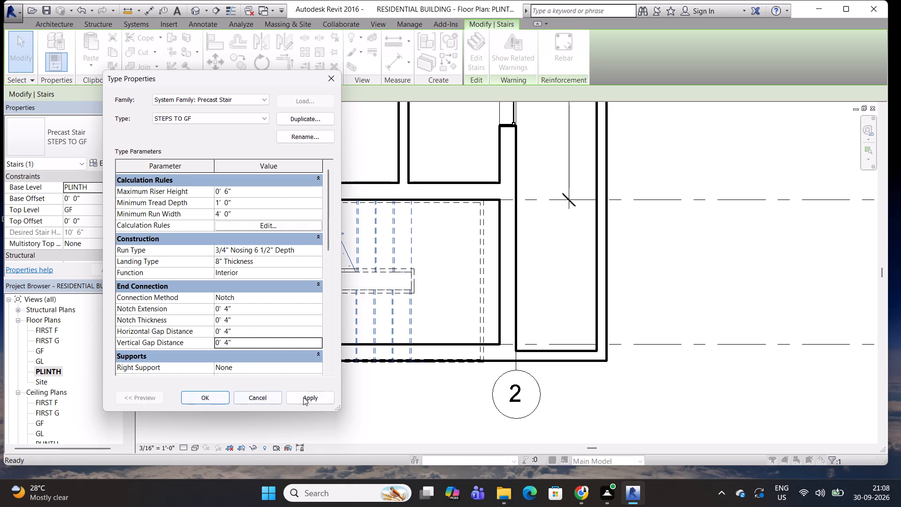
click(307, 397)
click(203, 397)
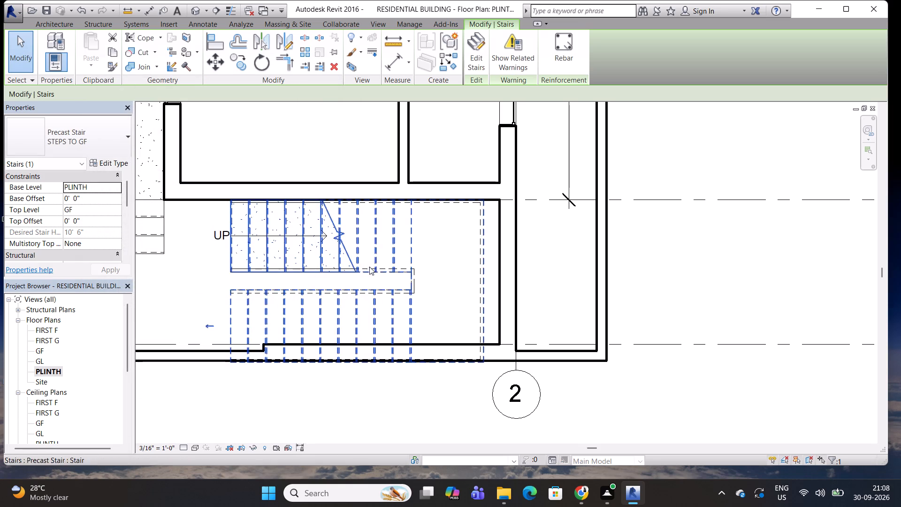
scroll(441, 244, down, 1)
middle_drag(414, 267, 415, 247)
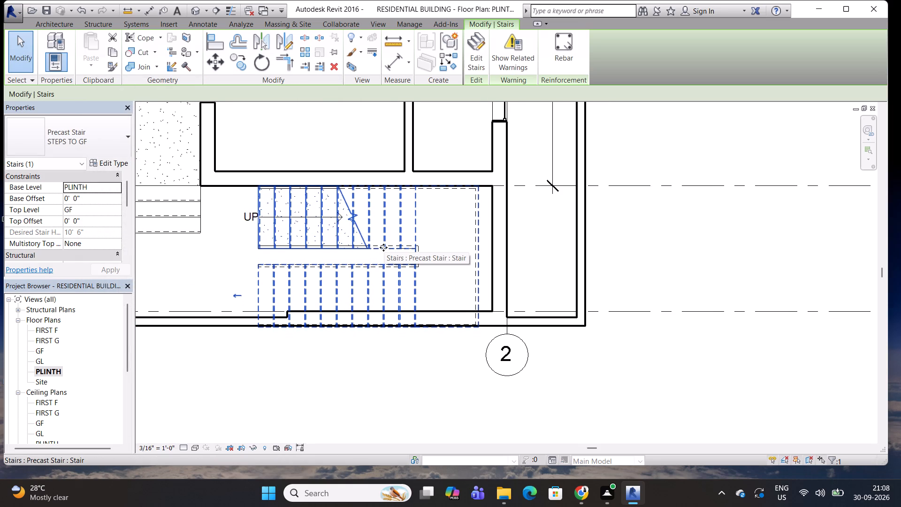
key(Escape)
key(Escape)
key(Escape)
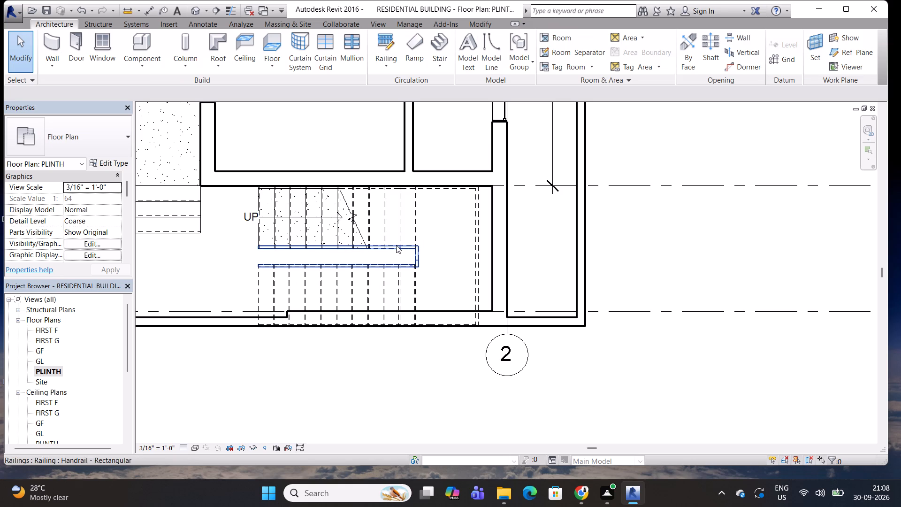
Reopen the two-run stair for component editing and review its STEPS TO GF type parameters.
click(415, 221)
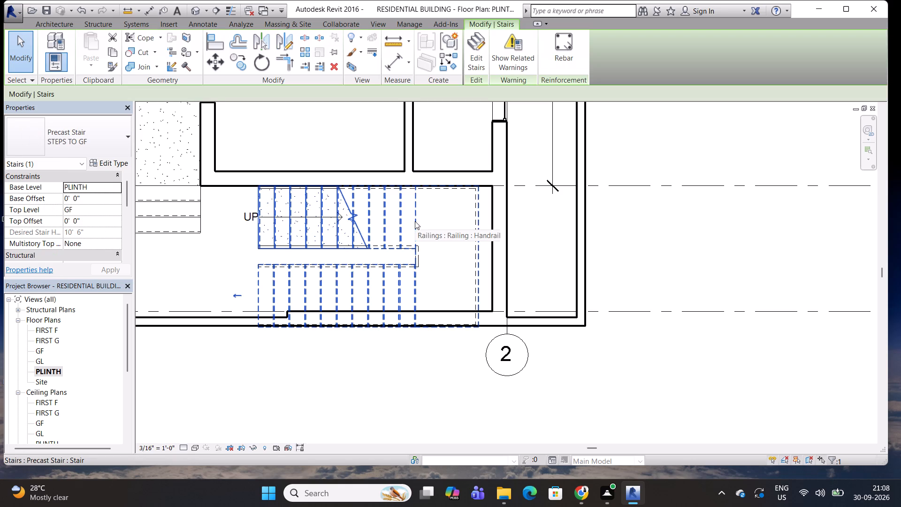
double_click(415, 221)
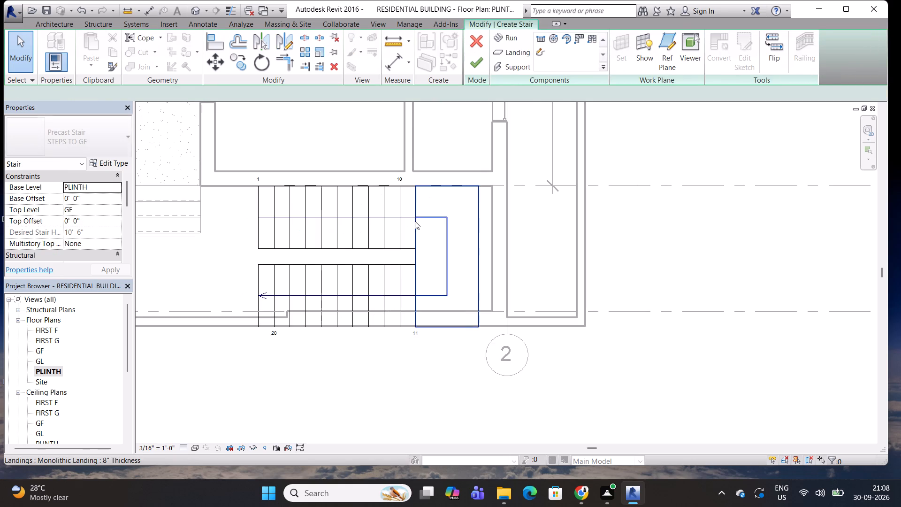
click(398, 265)
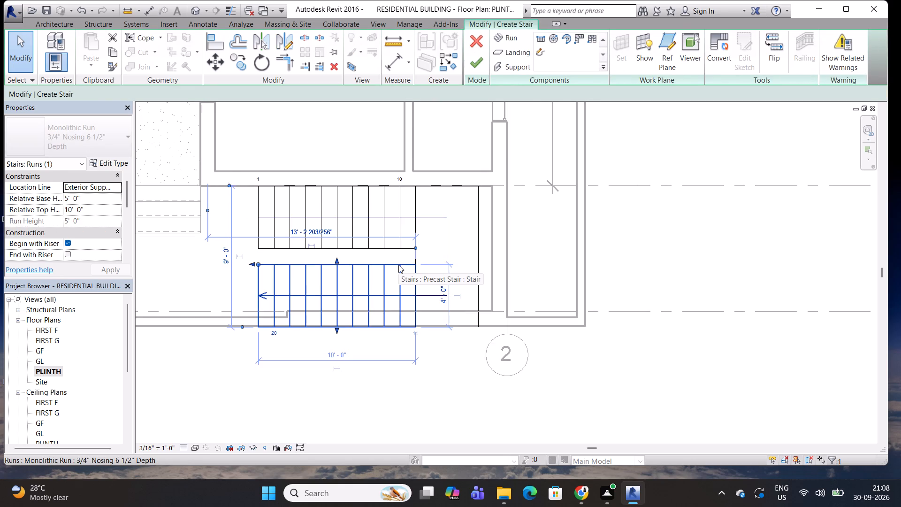
key(Escape)
click(106, 163)
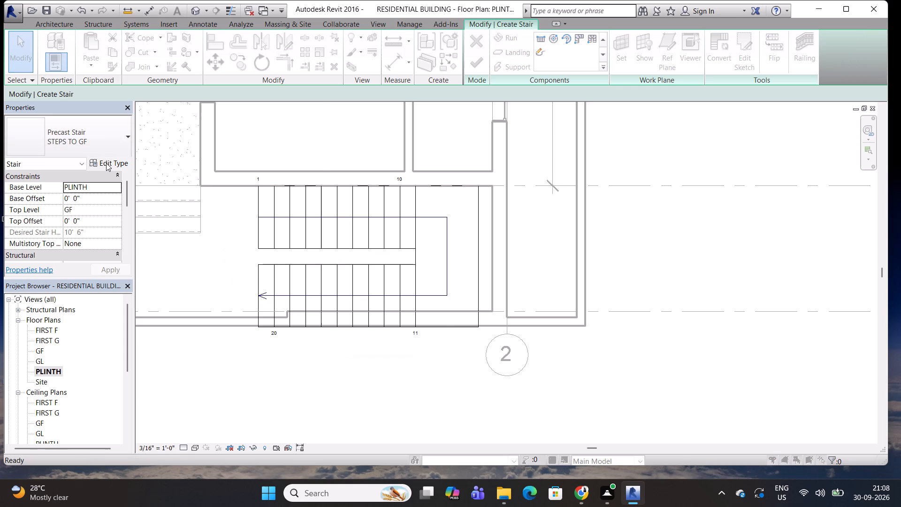
scroll(214, 329, down, 5)
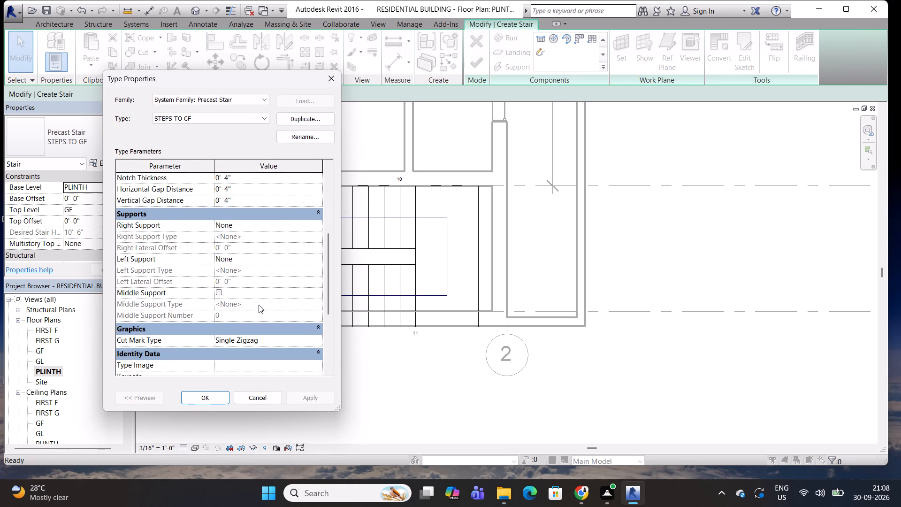
click(194, 401)
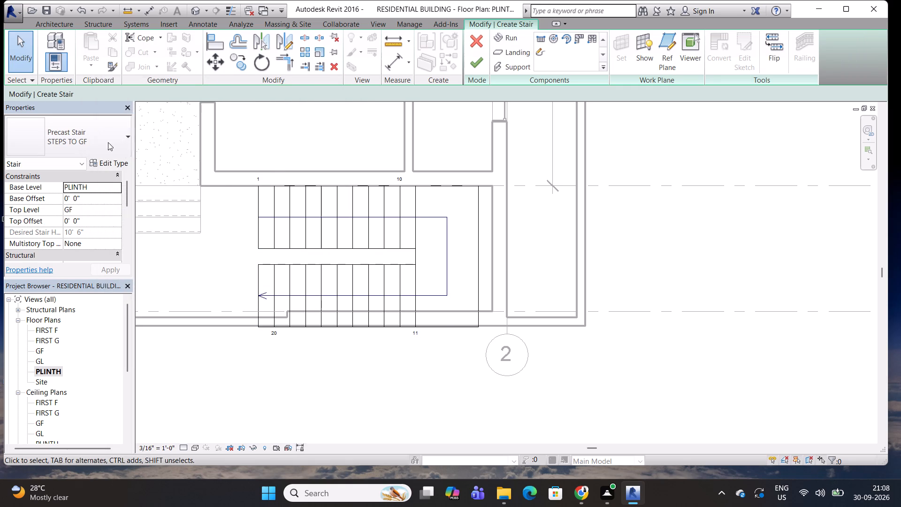
Check the gap between the inner edges of the two stair runs with an aligned dimension, without placing it.
click(386, 62)
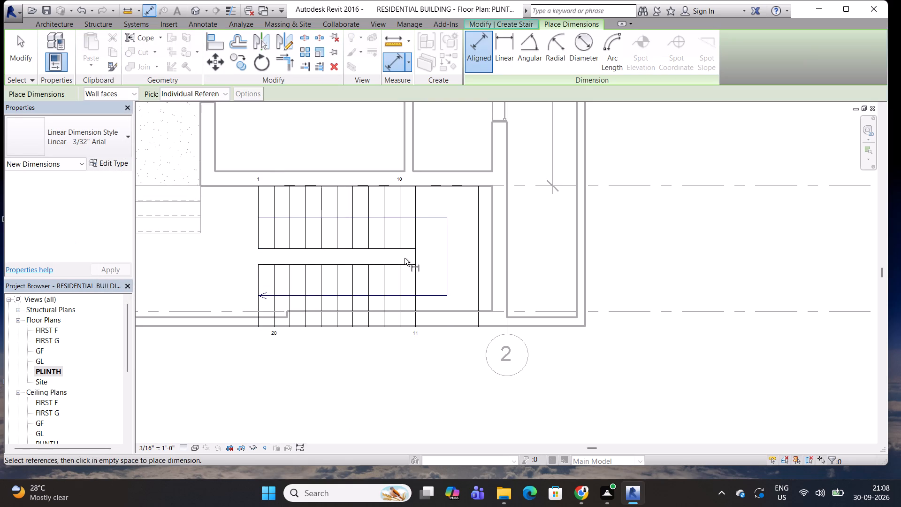
click(406, 263)
click(407, 249)
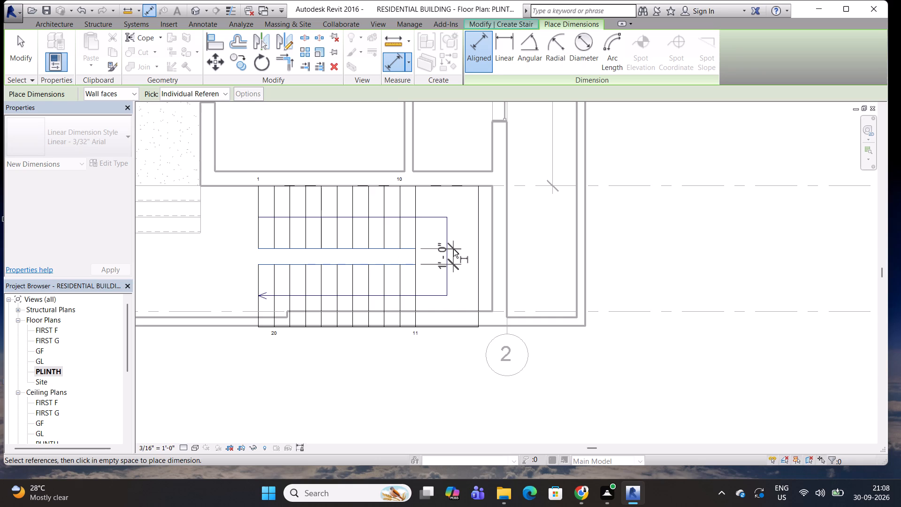
scroll(453, 249, up, 3)
scroll(433, 229, down, 3)
middle_drag(428, 230, 428, 225)
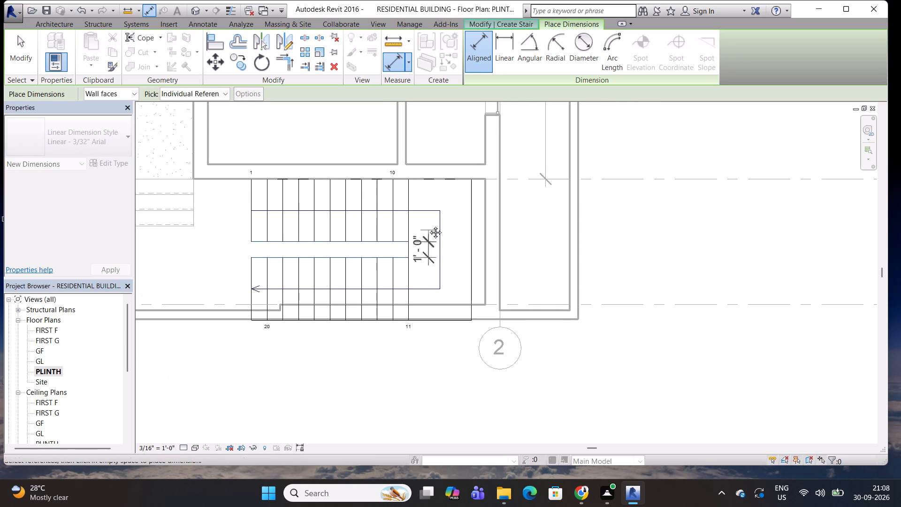
middle_drag(428, 225, 455, 186)
key(Escape)
key(Escape)
key(Escape)
key(Escape)
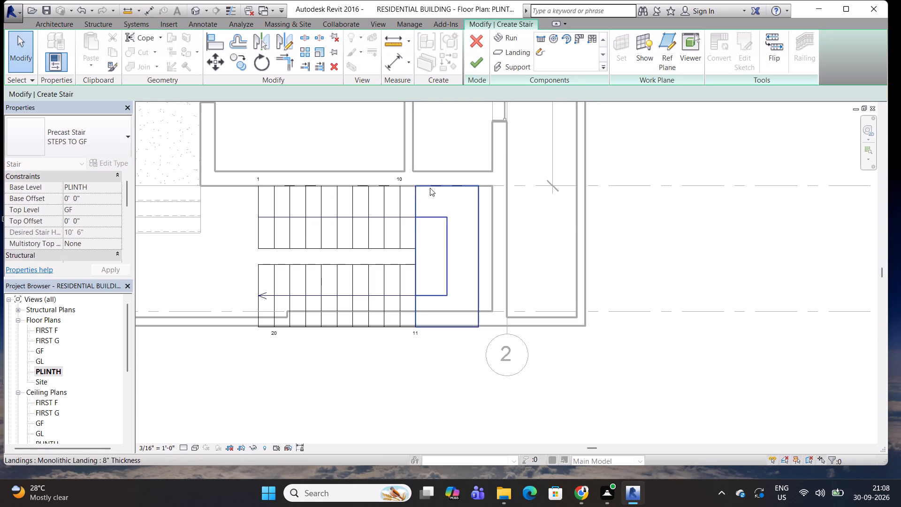
key(Escape)
key(Escape)
key(Escape)
key(Escape)
key(Escape)
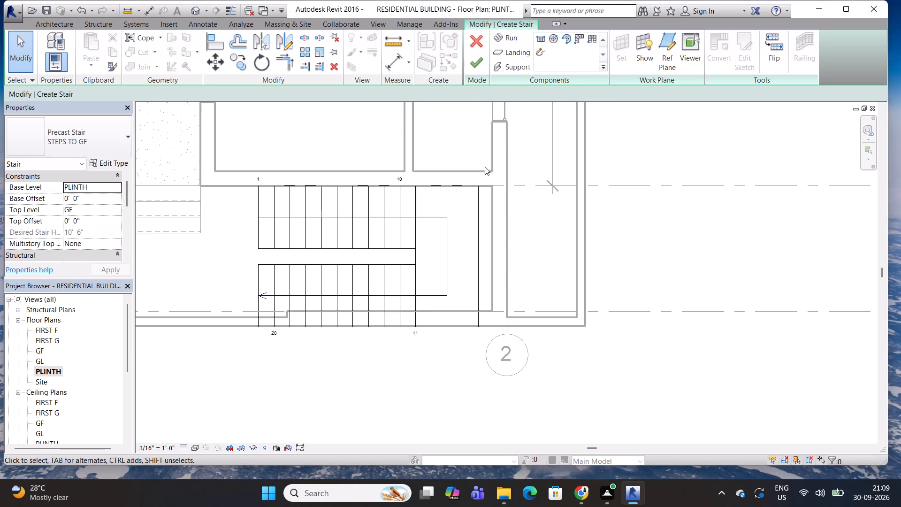
Examine the two-run stair from several angles in the 3D view, and return to the PLINTH floor plan.
scroll(466, 237, down, 1)
middle_drag(466, 237, 446, 219)
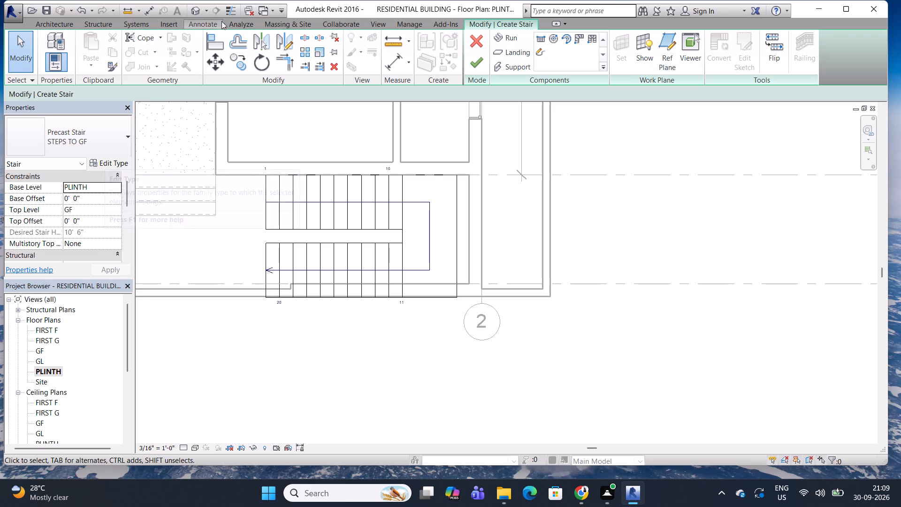
click(190, 7)
scroll(512, 220, down, 5)
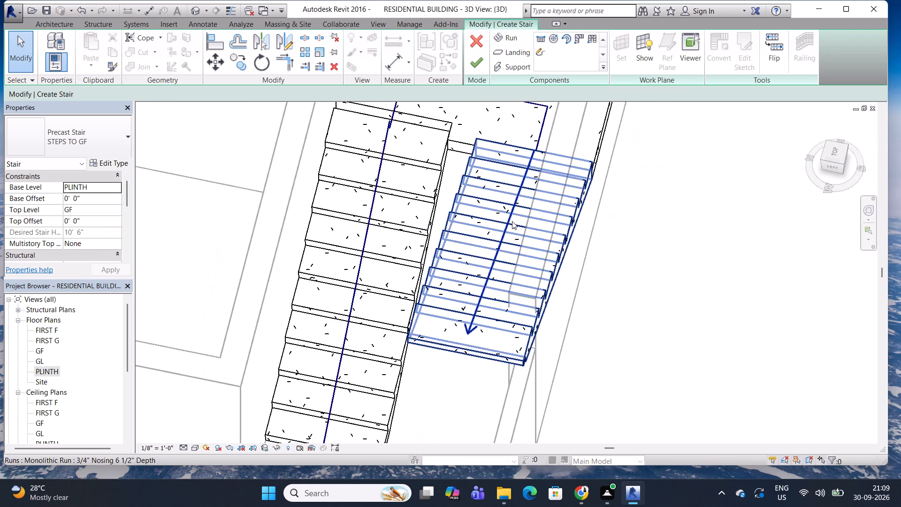
scroll(488, 225, down, 5)
shift+middle_drag(463, 248, 510, 177)
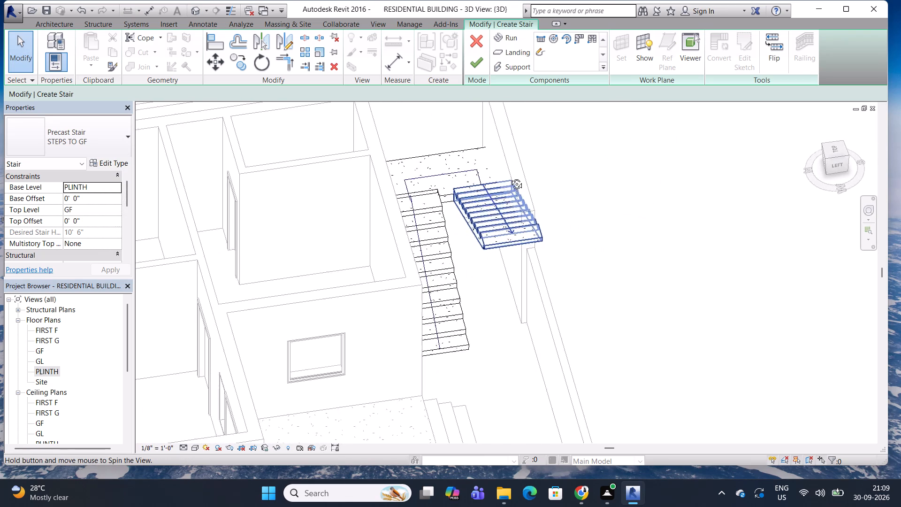
shift+middle_drag(510, 177, 427, 196)
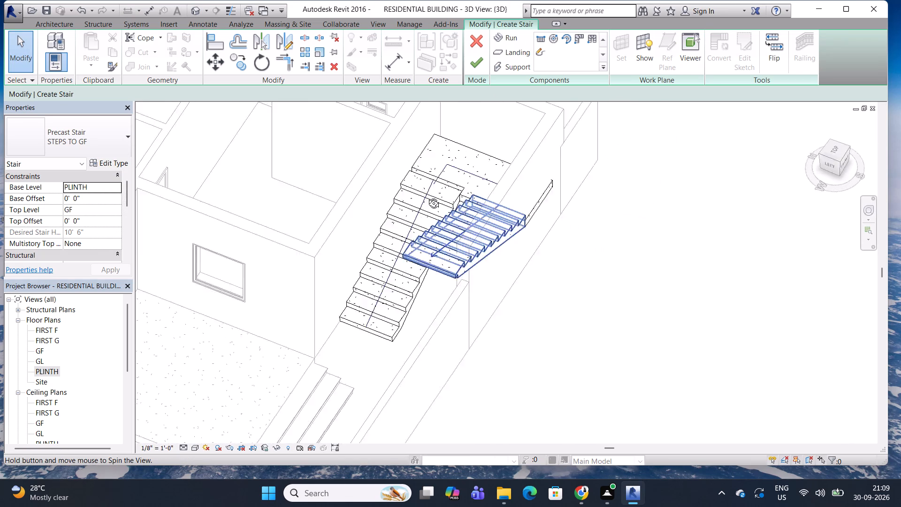
shift+middle_drag(427, 196, 408, 213)
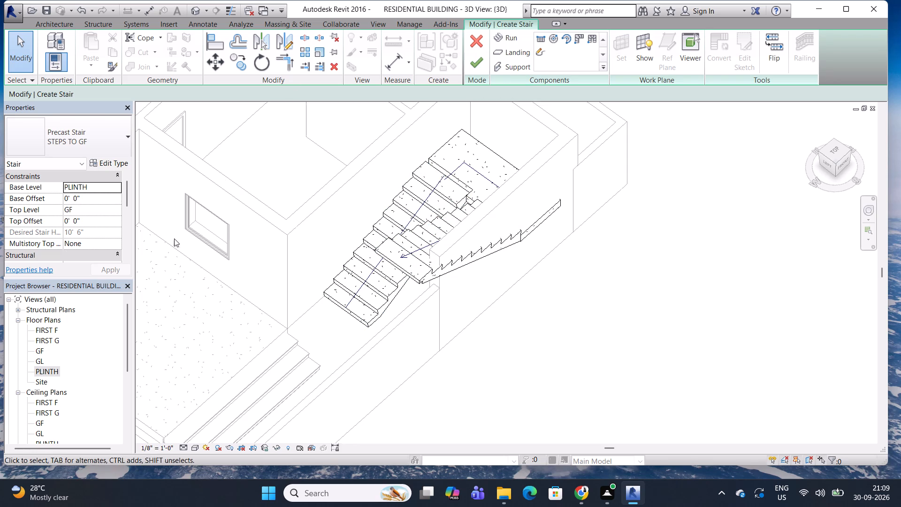
double_click(48, 370)
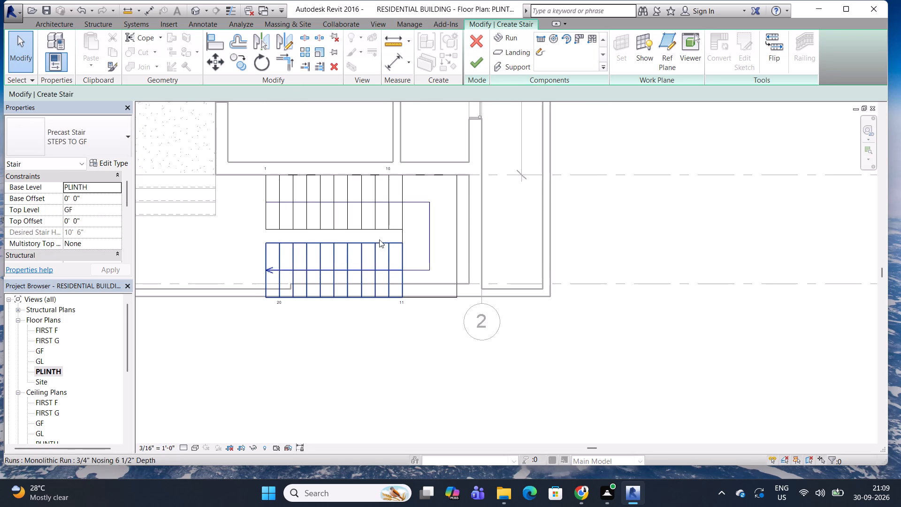
scroll(385, 235, down, 2)
middle_drag(393, 226, 370, 238)
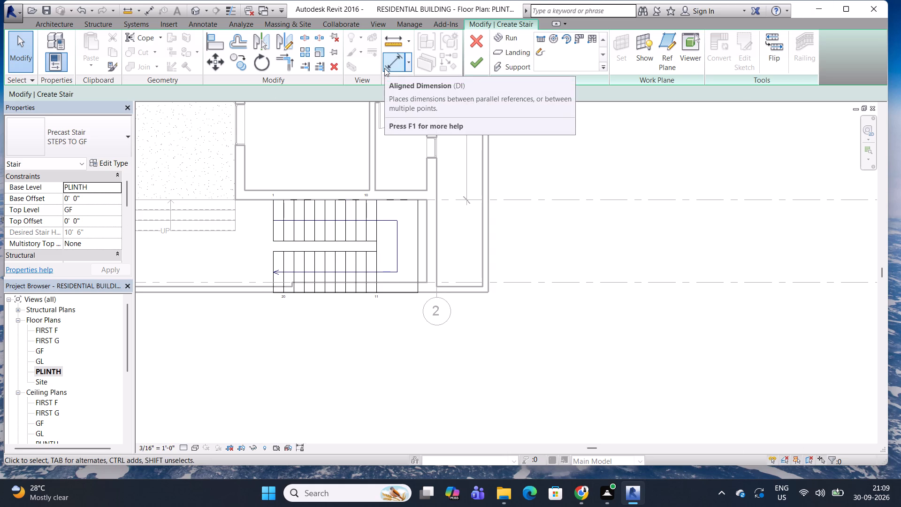
Undo the recent stair edits back through the return run, keeping only the first run along grid B.
key(ctrl+z)
key(ctrl+z)
key(ctrl+z)
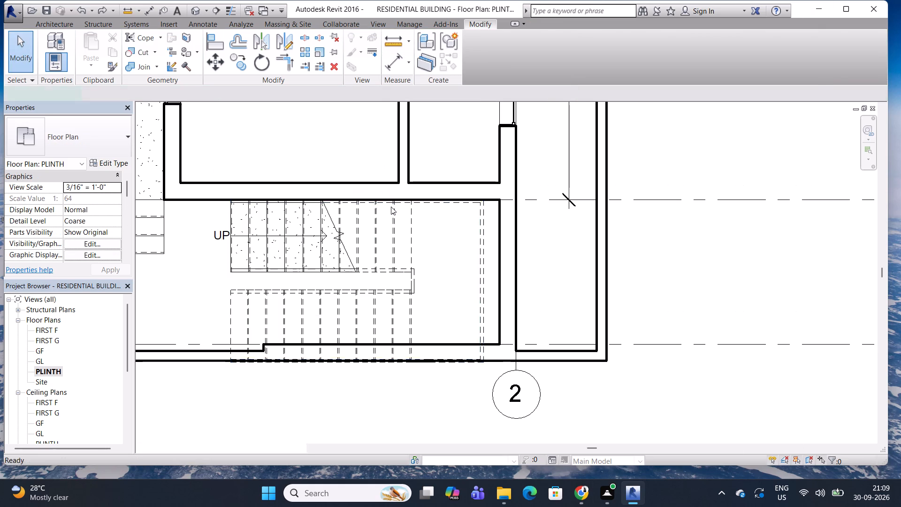
key(ctrl+z)
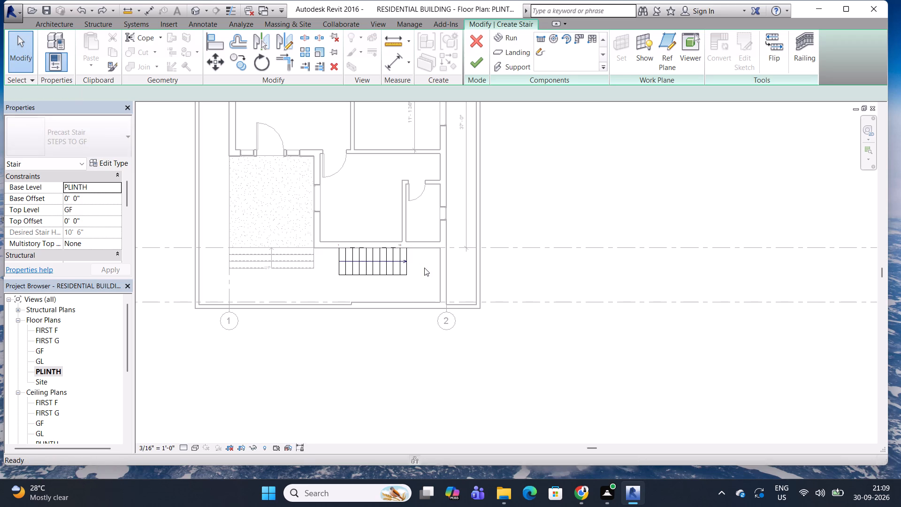
Set the Horizontal Gap Distance of the single-run stair's STEPS TO GF type to 4".
scroll(403, 273, up, 8)
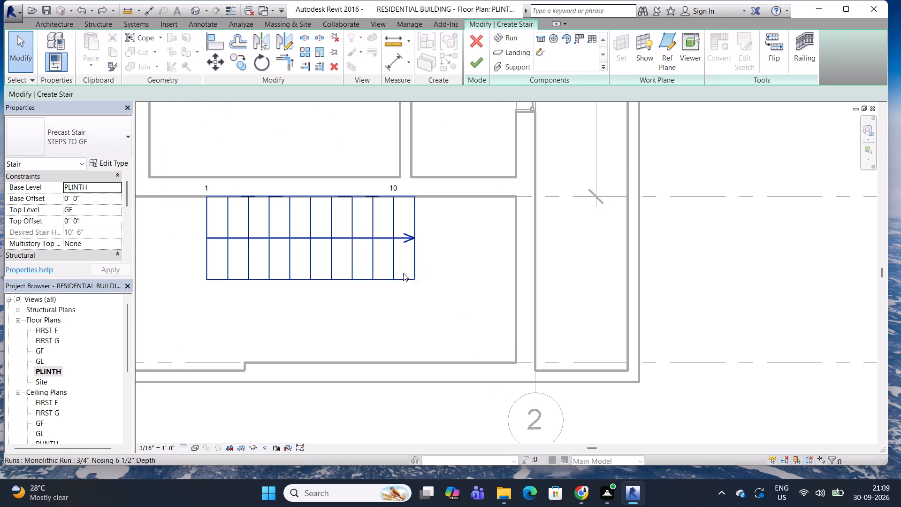
click(113, 162)
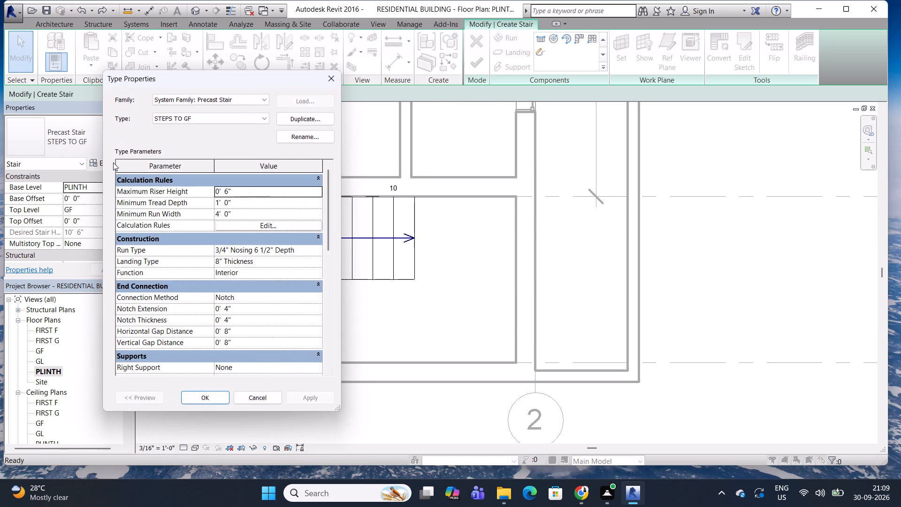
click(238, 331)
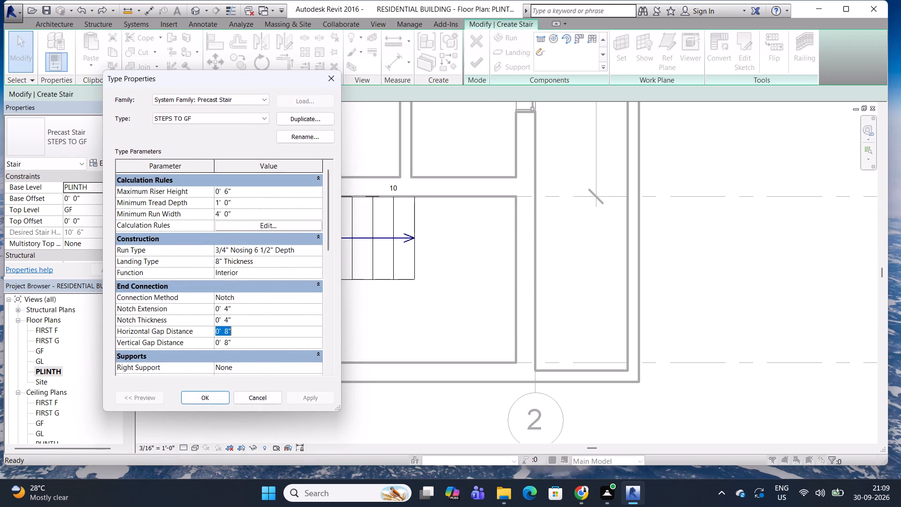
text(4")
key(Return)
Set the STEPS TO GF type's Vertical Gap Distance to 4" and accept the type parameters.
click(237, 346)
click(237, 345)
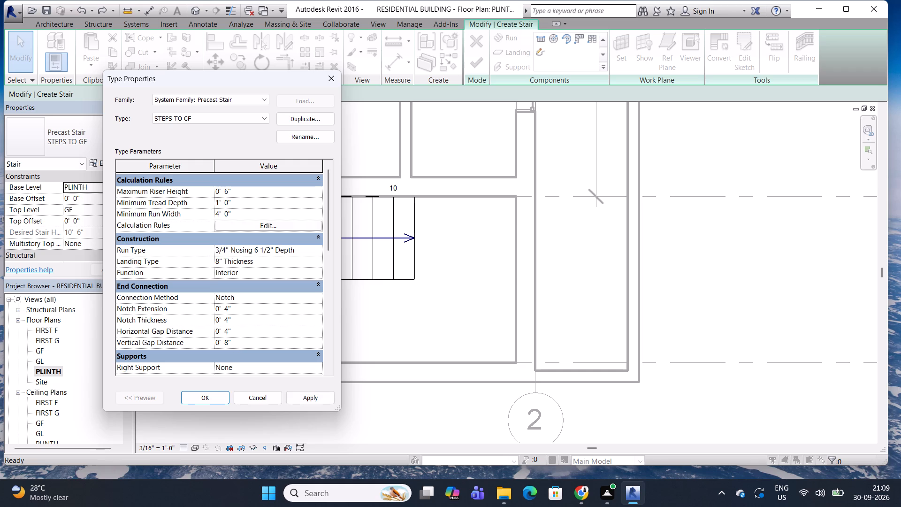
key(BackSpace)
key(BackSpace)
key(BackSpace)
key(BackSpace)
key(BackSpace)
key(BackSpace)
key(BackSpace)
key(4)
key(shift+quotedbl)
key(Return)
click(308, 400)
click(203, 396)
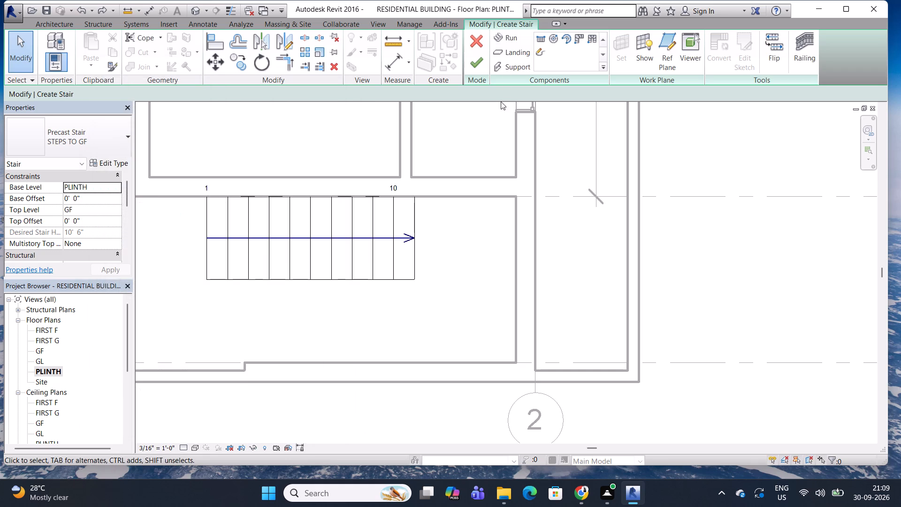
Add an 11-riser return run parallel to the first run with location line Exterior Support: Right, and finish the stair.
click(508, 36)
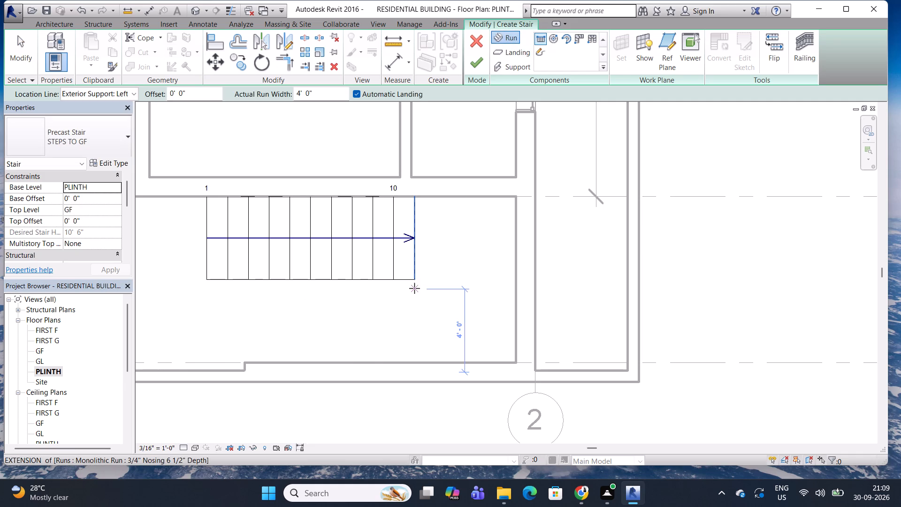
click(415, 300)
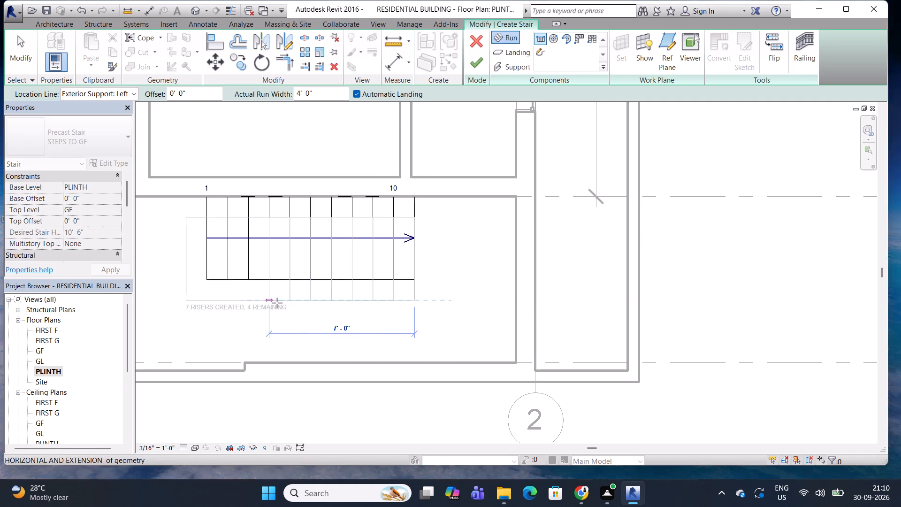
click(132, 93)
click(134, 146)
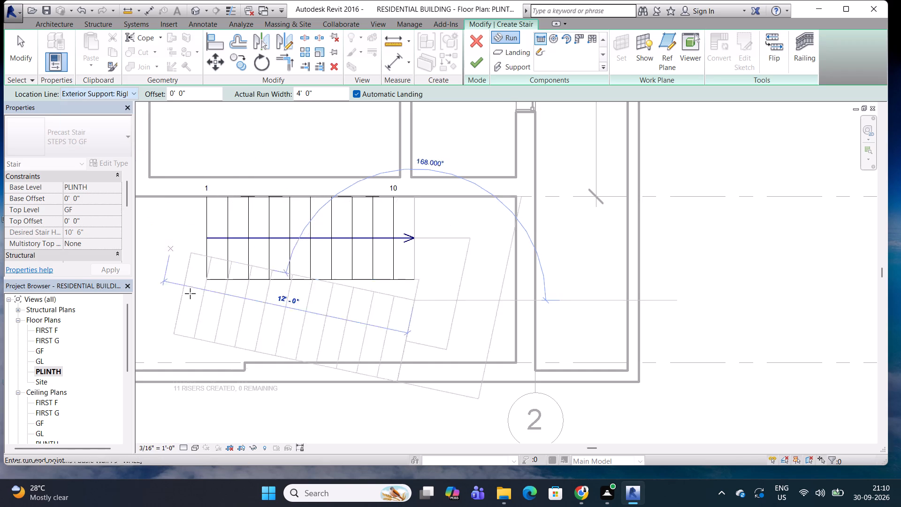
click(187, 301)
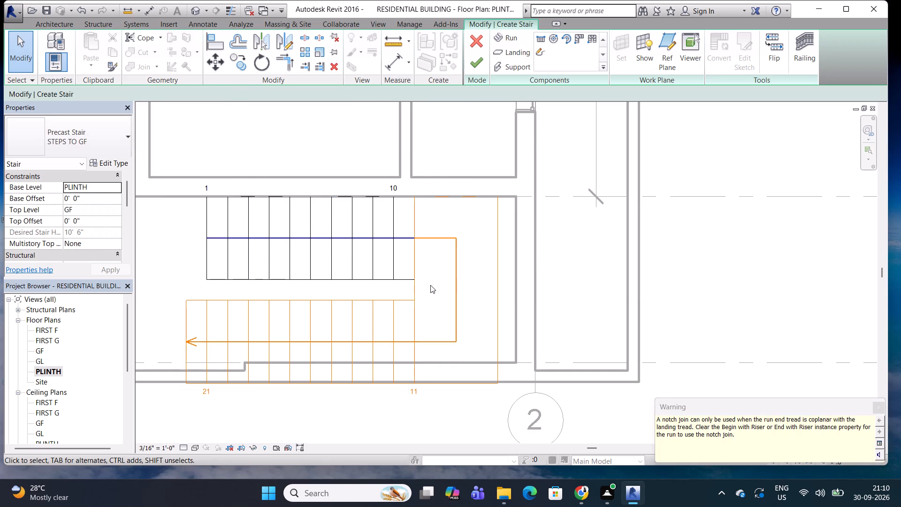
scroll(429, 281, down, 1)
middle_drag(431, 272, 424, 272)
click(473, 54)
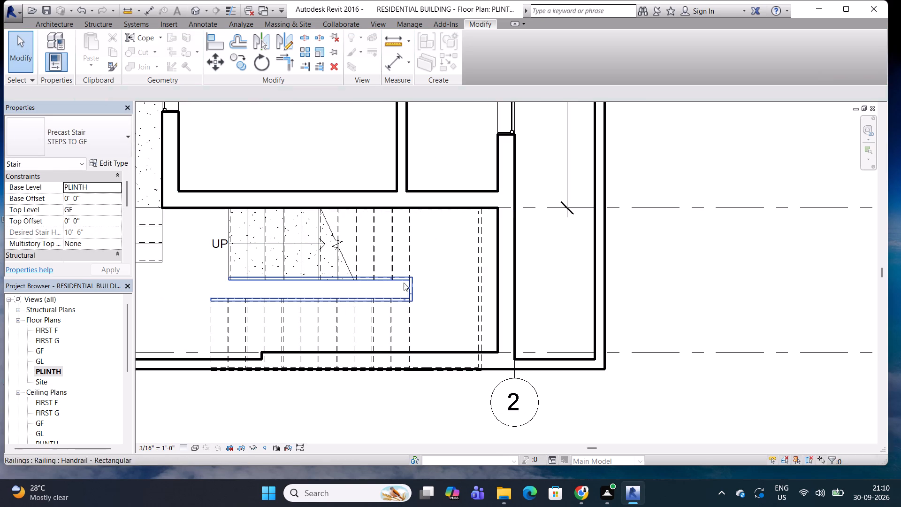
Measure the gap between the inner edges of the stair's two runs.
scroll(381, 266, up, 3)
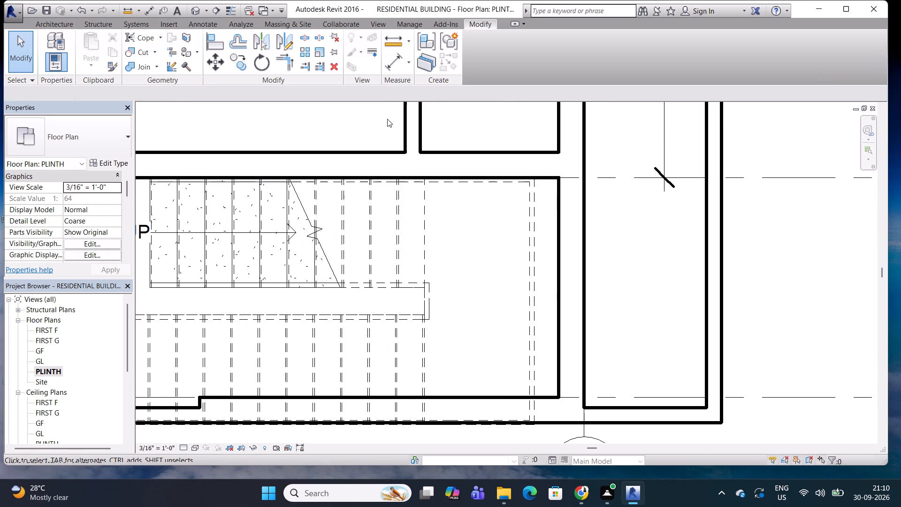
click(397, 59)
click(388, 289)
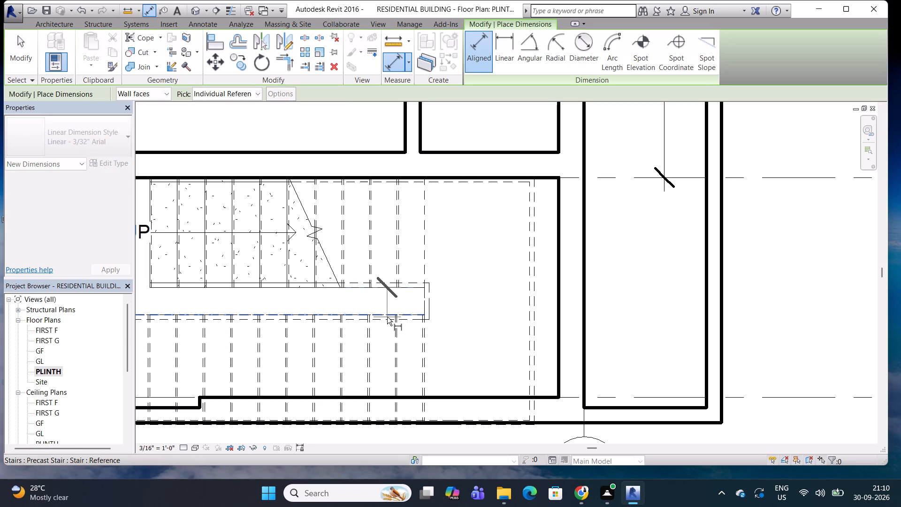
click(389, 314)
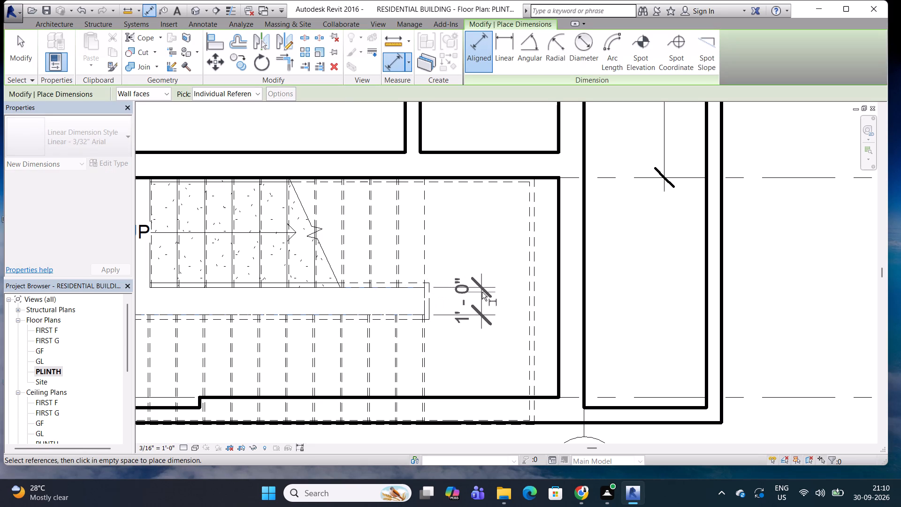
key(Escape)
key(Escape)
key(Escape)
key(Escape)
key(Escape)
key(Escape)
key(Escape)
key(Escape)
key(Escape)
key(Escape)
key(Escape)
key(Escape)
key(Escape)
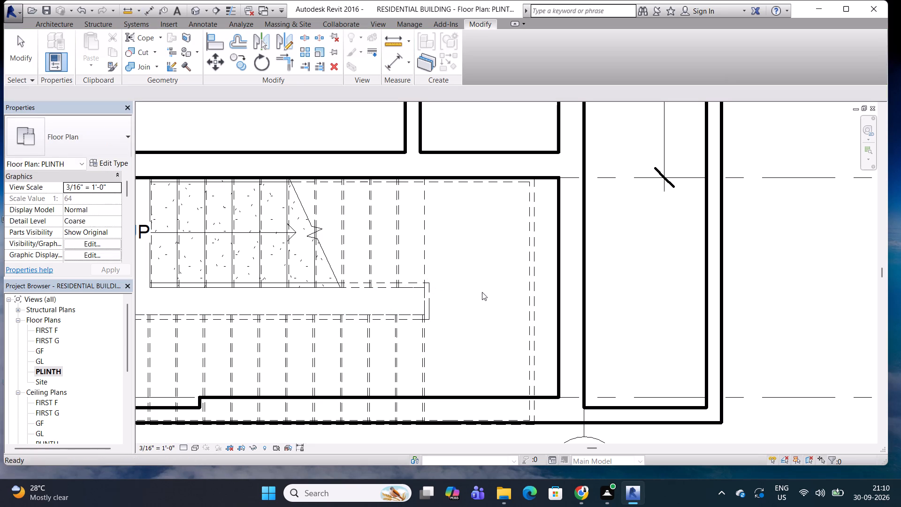
key(Escape)
key(Escape)
key(Escape)
scroll(482, 292, down, 5)
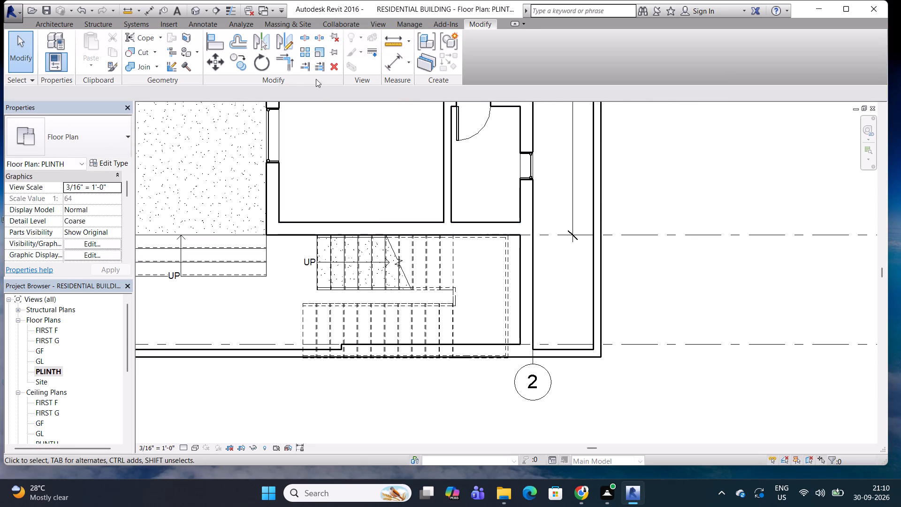
Examine the two-run stair and its landing from several angles in the 3D view, and return to the PLINTH floor plan.
click(192, 10)
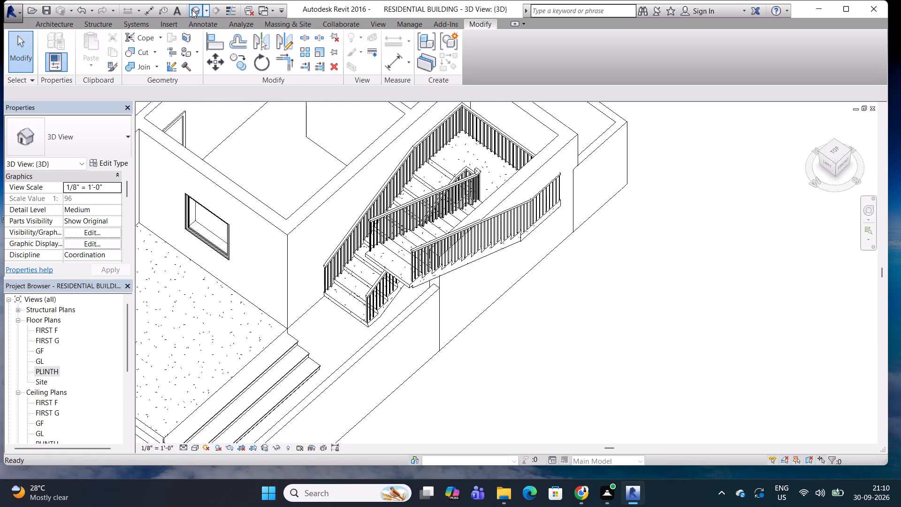
shift+middle_drag(429, 261, 494, 252)
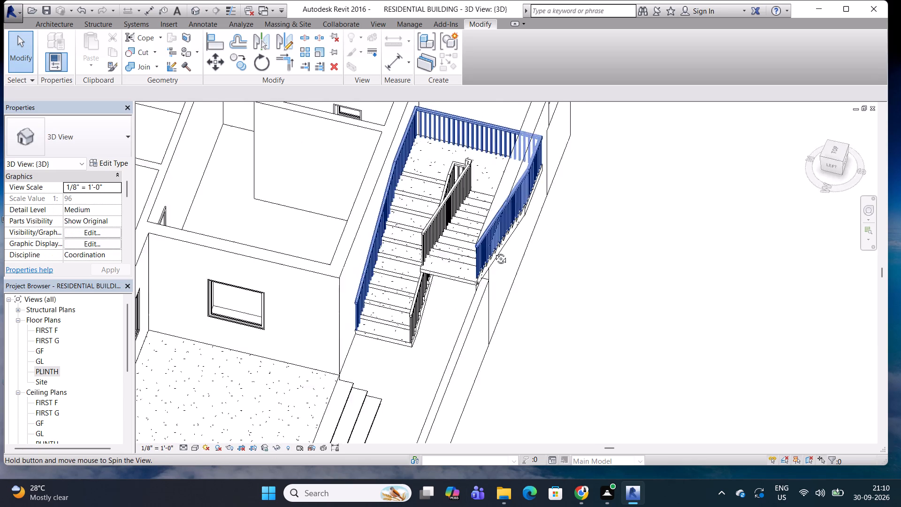
shift+middle_drag(494, 252, 514, 189)
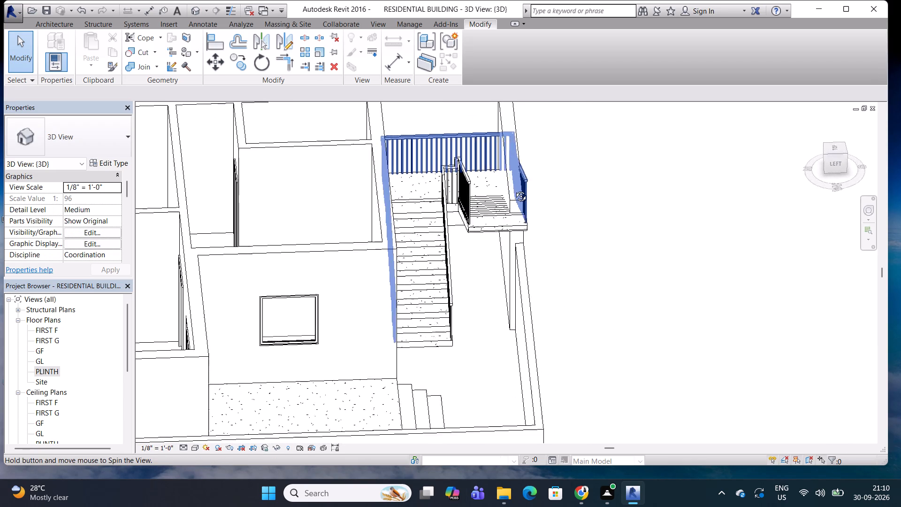
shift+middle_drag(514, 189, 509, 317)
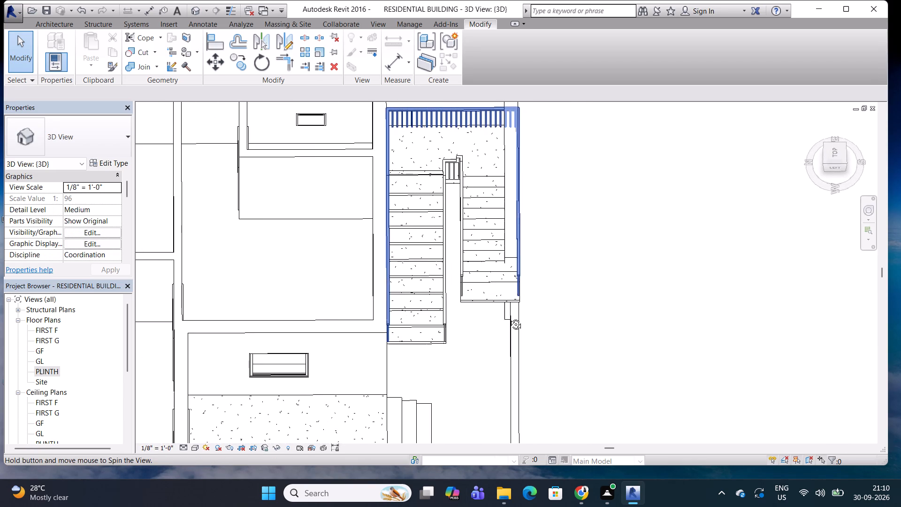
shift+middle_drag(509, 317, 494, 317)
scroll(455, 173, up, 9)
shift+middle_drag(456, 210, 459, 210)
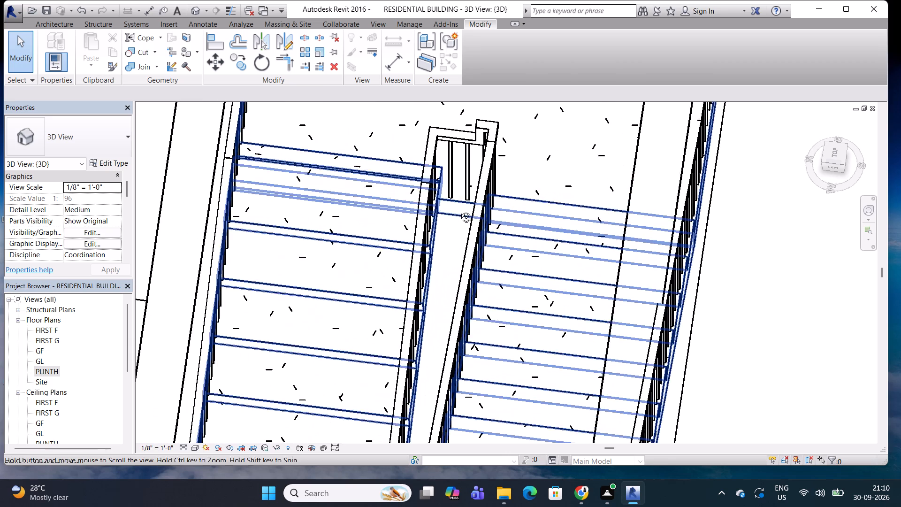
shift+middle_drag(459, 210, 477, 101)
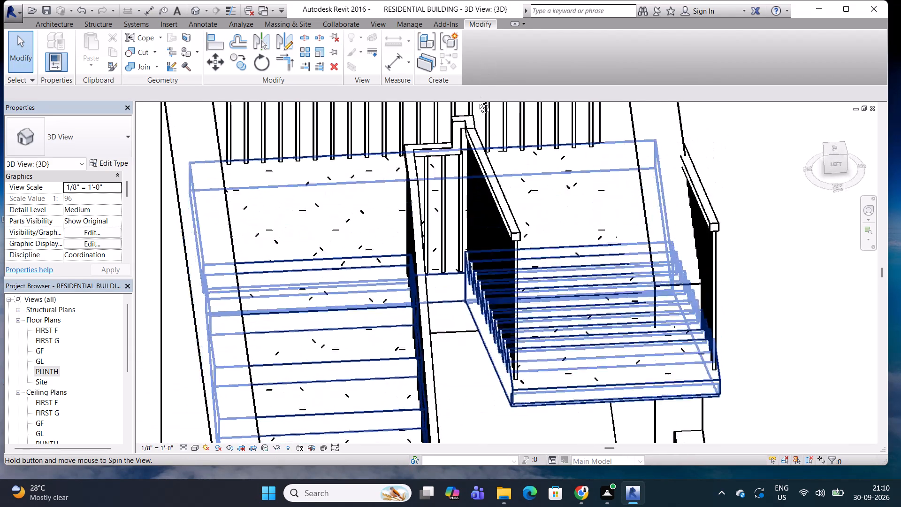
shift+middle_drag(477, 101, 397, 184)
scroll(503, 209, down, 11)
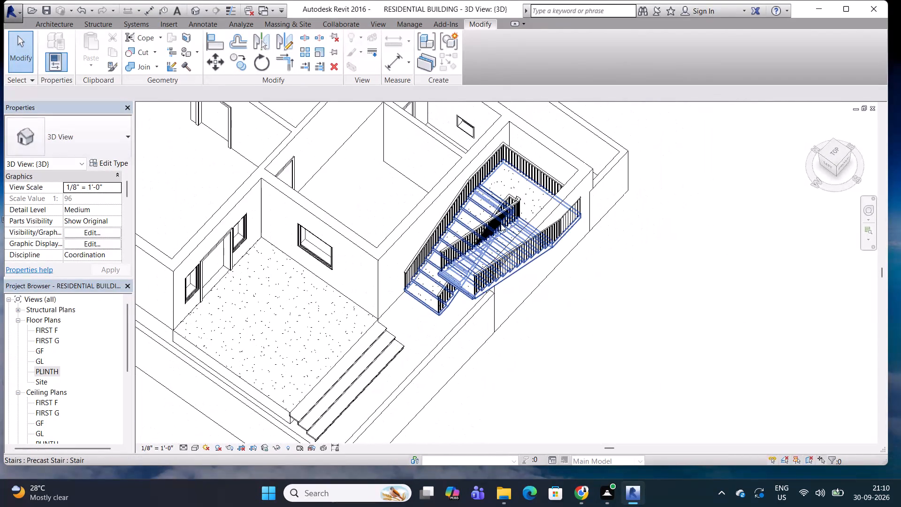
shift+middle_drag(499, 225, 580, 70)
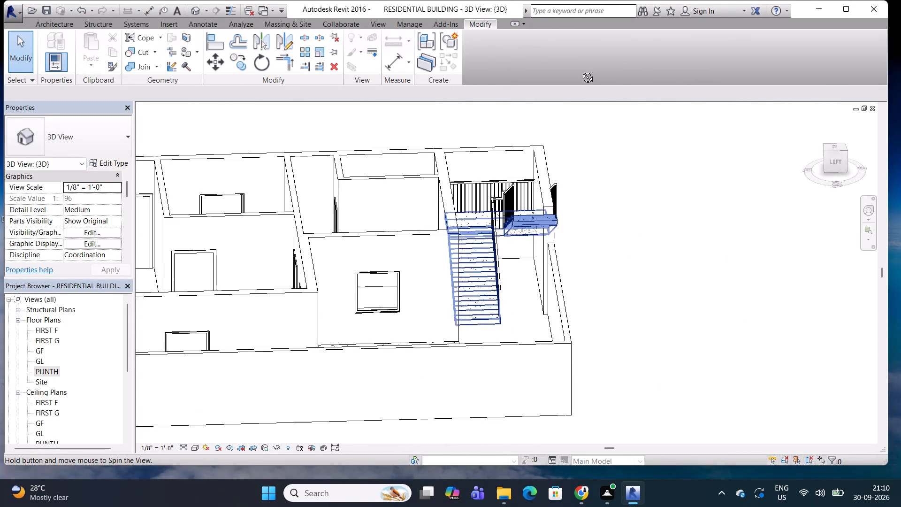
shift+middle_drag(580, 70, 384, 225)
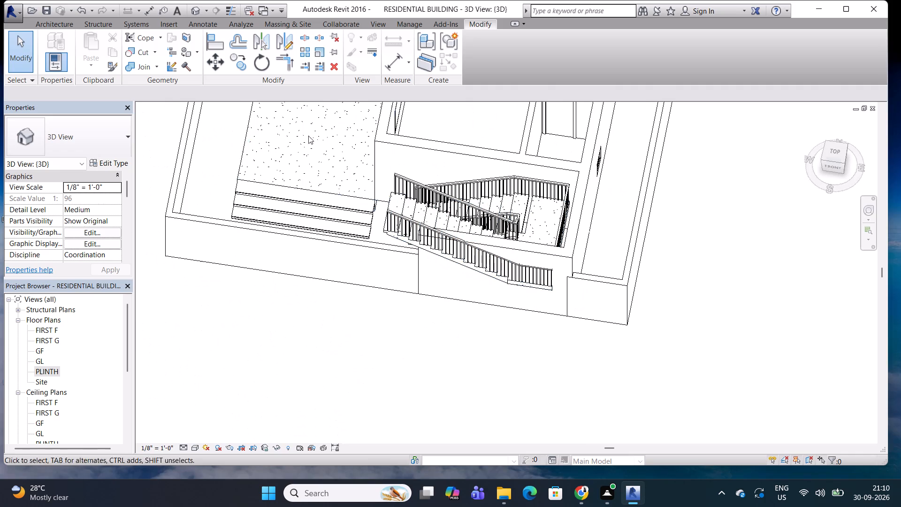
double_click(45, 371)
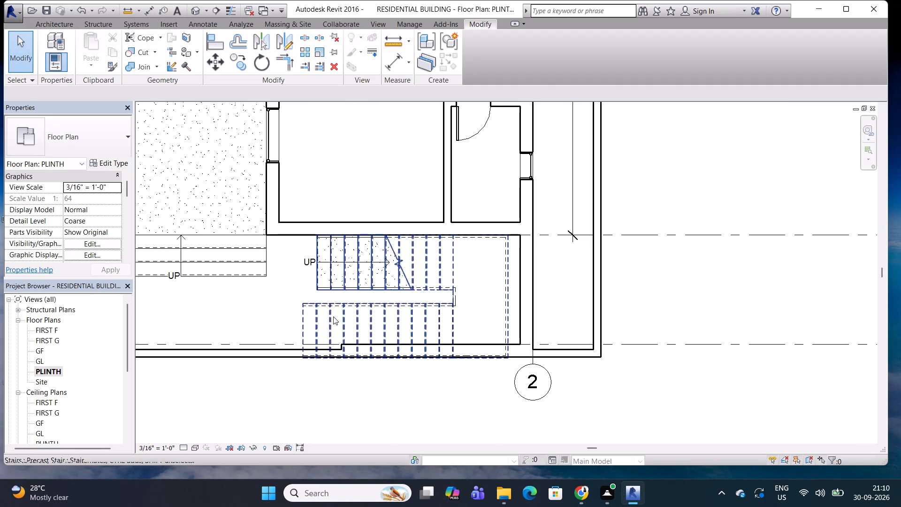
Move the two-run stair horizontally along grid B to the empty area outside the building, beyond grid 2.
scroll(356, 304, down, 3)
middle_drag(408, 274, 400, 298)
click(412, 296)
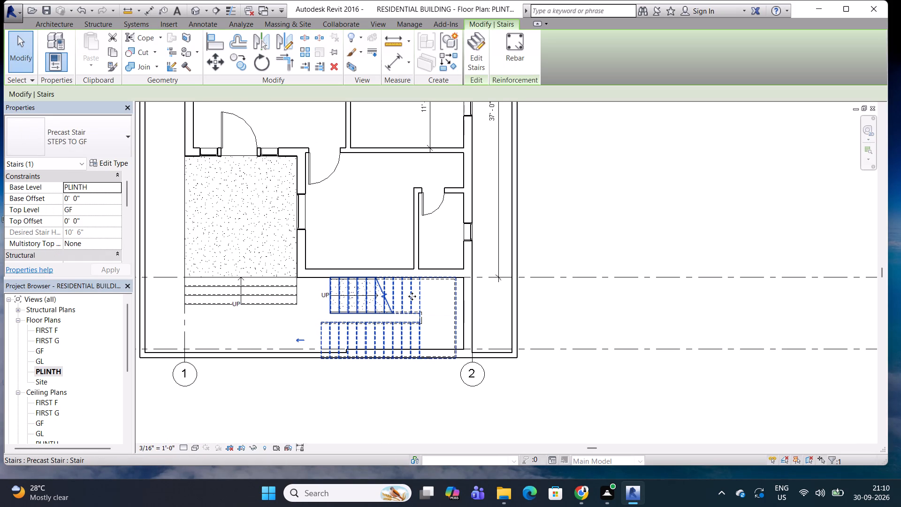
key(m)
key(v)
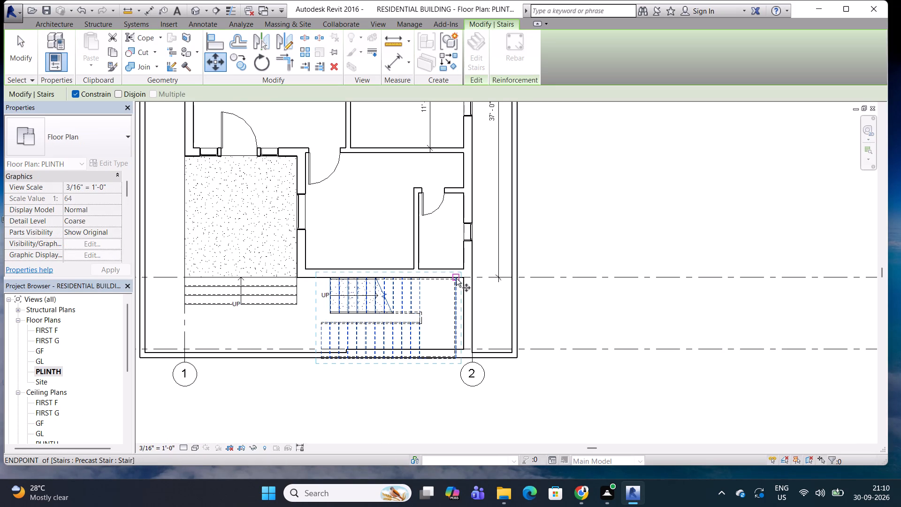
click(456, 278)
click(734, 278)
middle_drag(513, 278, 528, 278)
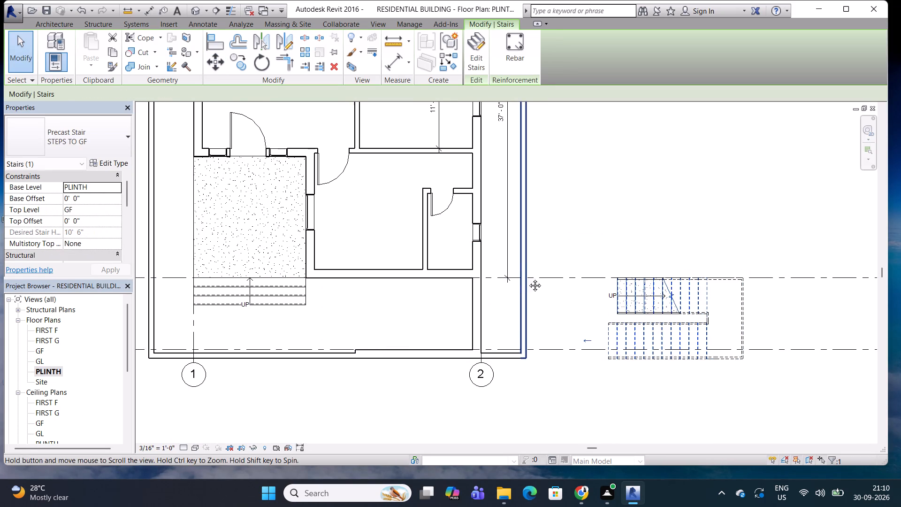
middle_drag(528, 278, 539, 274)
key(Escape)
key(Escape)
key(Escape)
key(Escape)
key(Escape)
key(Escape)
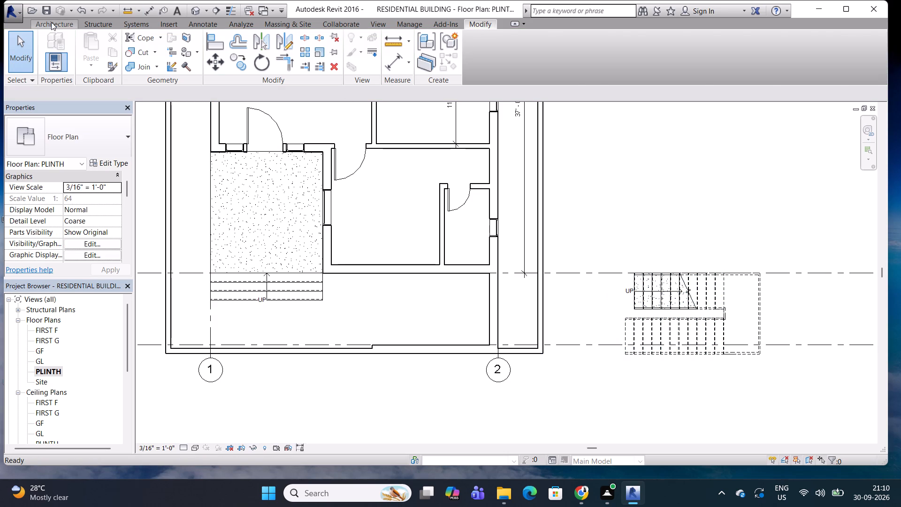
Start a new stair and duplicate the STEPS TO GF precast stair type as STEPS TO GF 2.
click(50, 22)
key(Escape)
key(Escape)
click(445, 42)
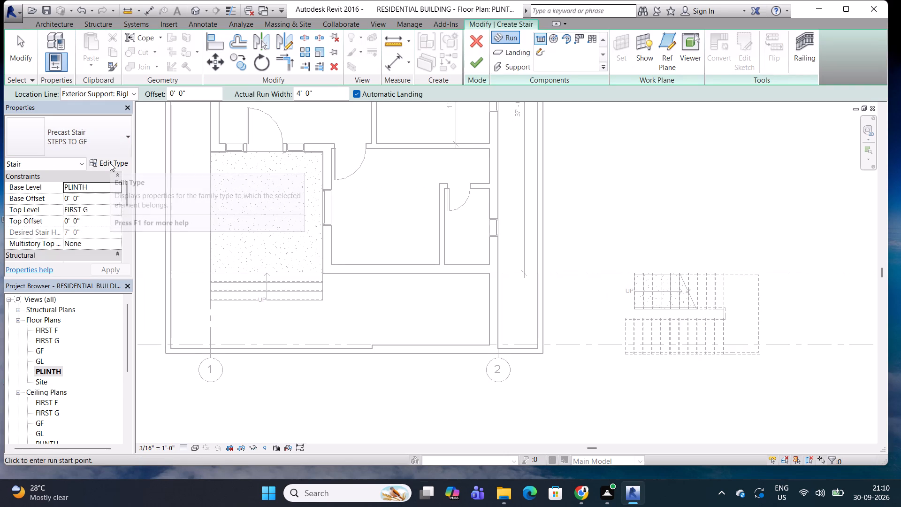
click(127, 134)
click(127, 134)
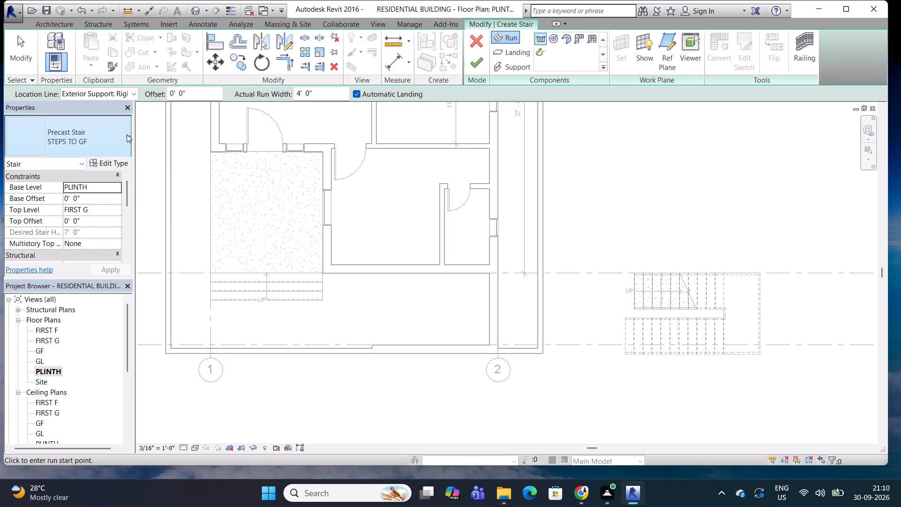
click(111, 167)
click(205, 116)
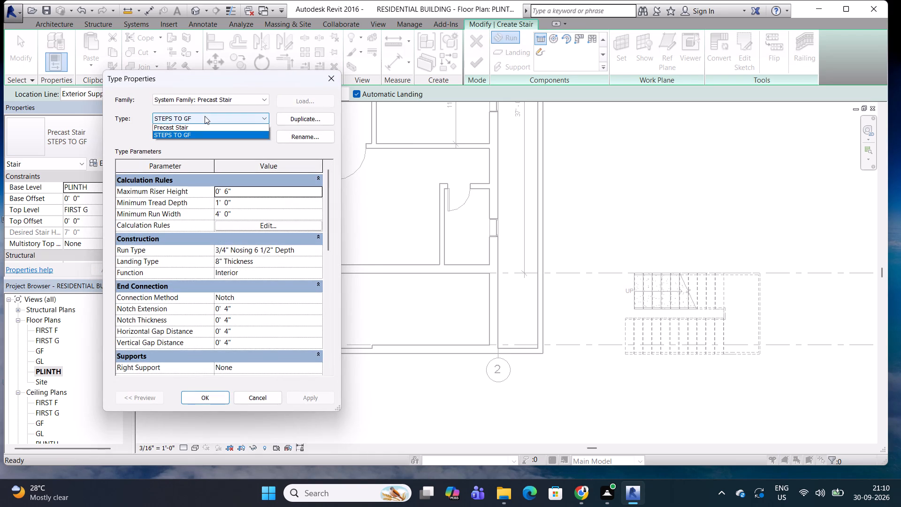
click(205, 116)
click(323, 114)
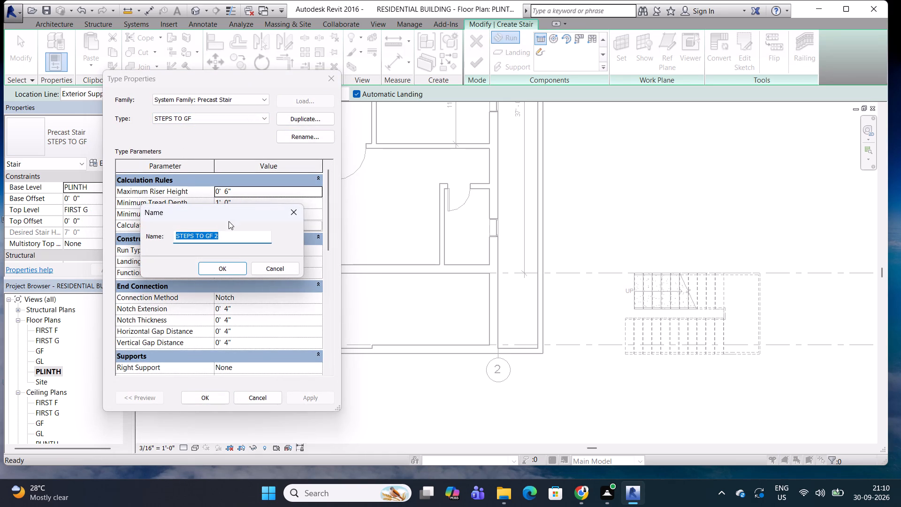
click(221, 262)
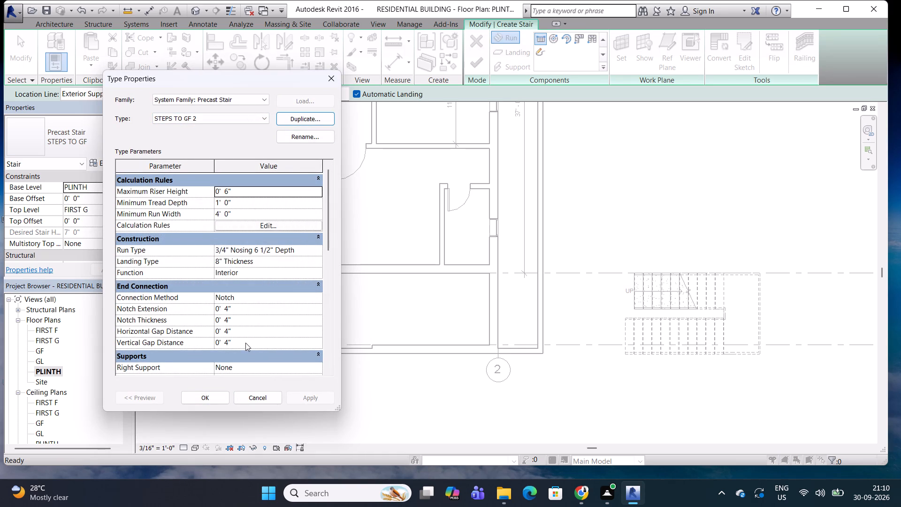
scroll(244, 343, down, 4)
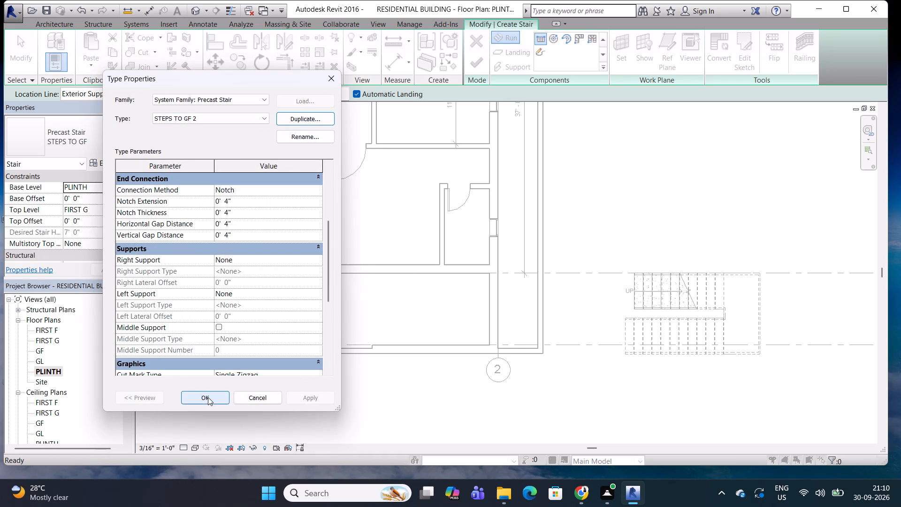
click(208, 397)
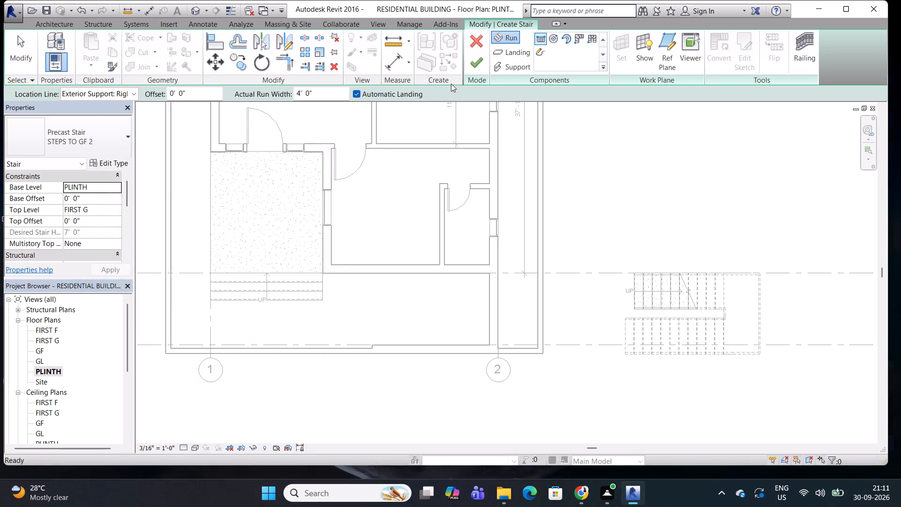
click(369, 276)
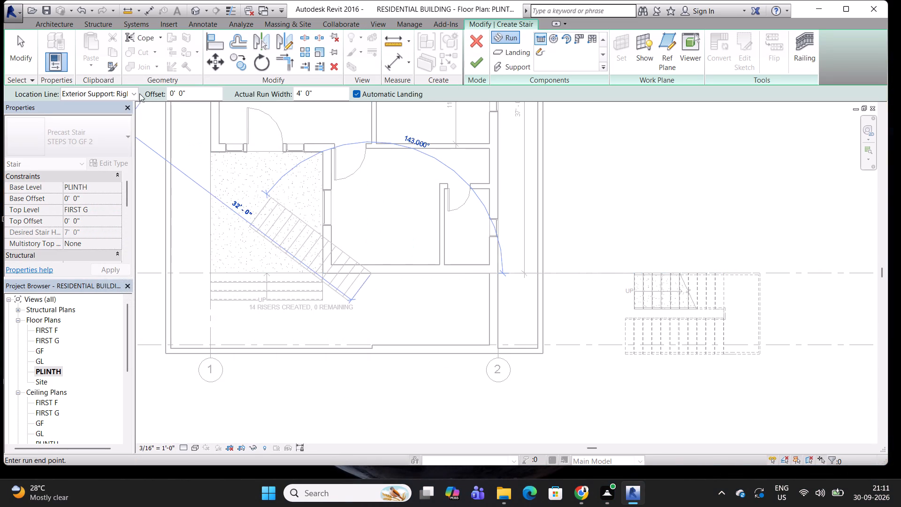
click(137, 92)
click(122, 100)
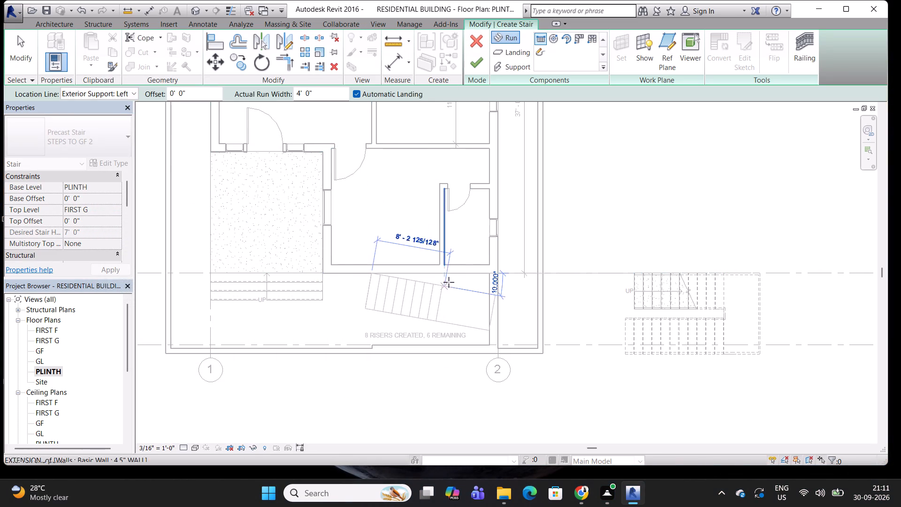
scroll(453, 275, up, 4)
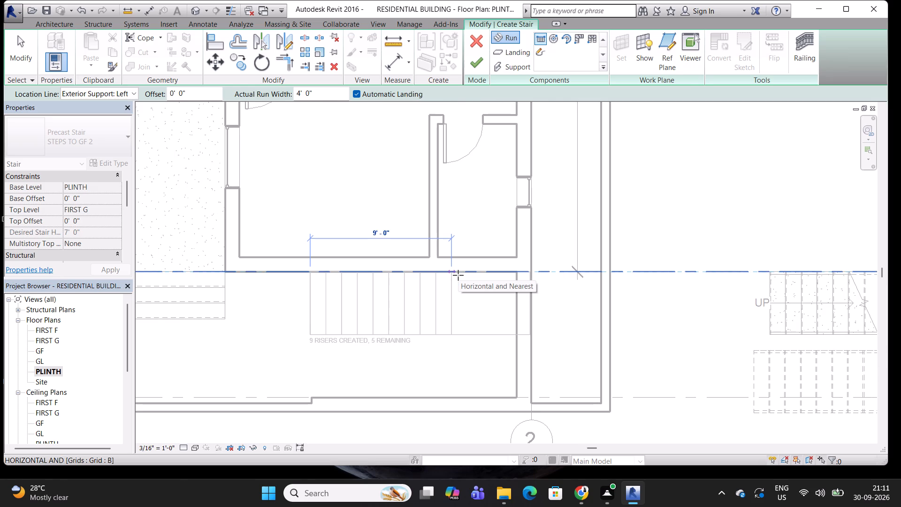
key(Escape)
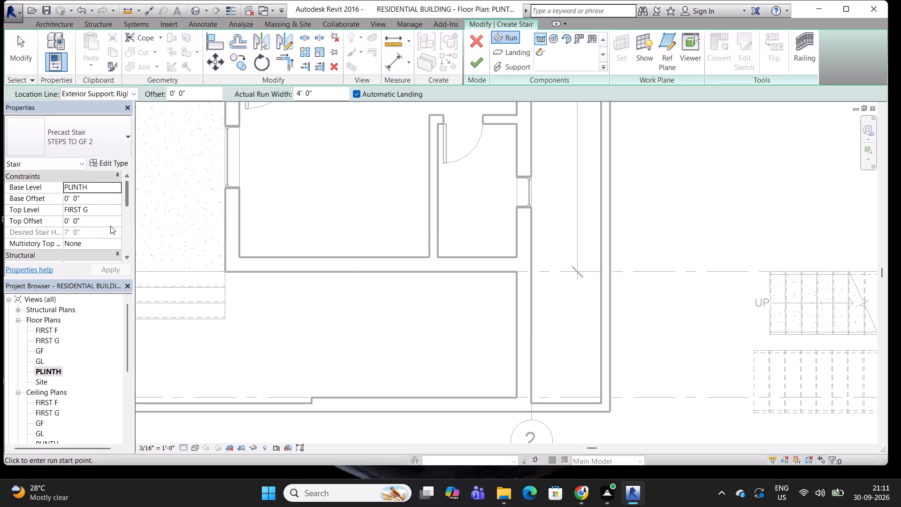
Set the stair's top level to GF and draw a 10' first run along grid B, using Exterior Support: Left as location line.
triple_click(115, 209)
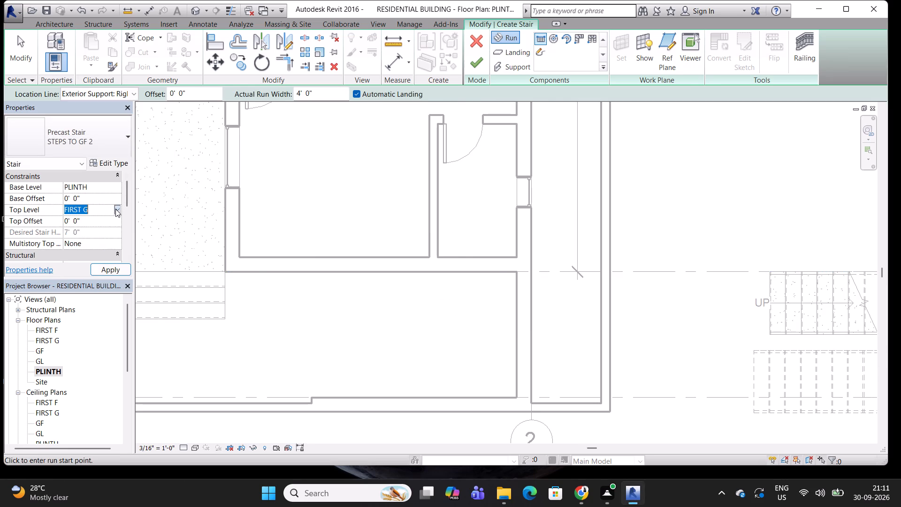
click(75, 256)
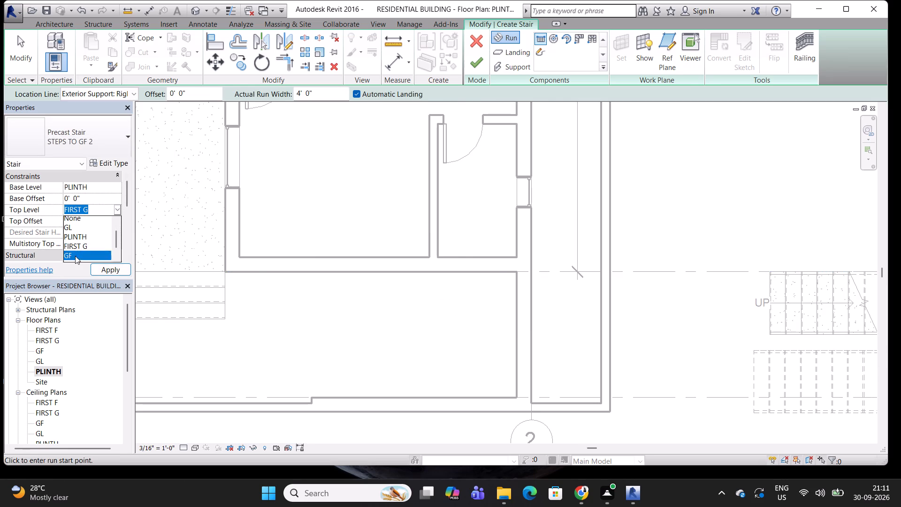
click(317, 273)
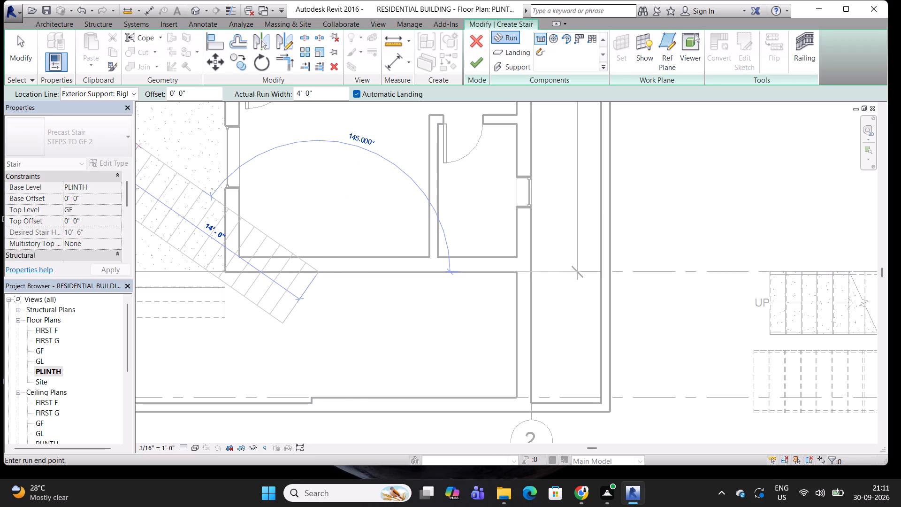
click(134, 95)
click(122, 107)
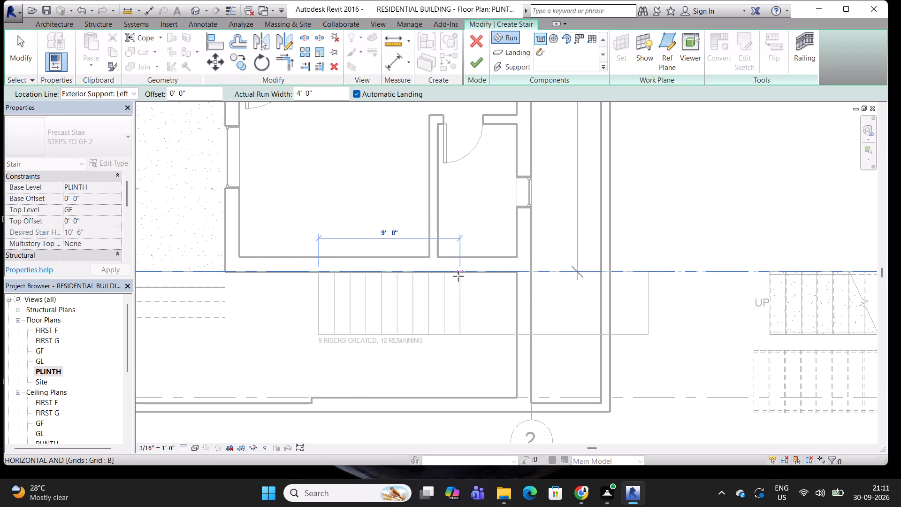
click(474, 275)
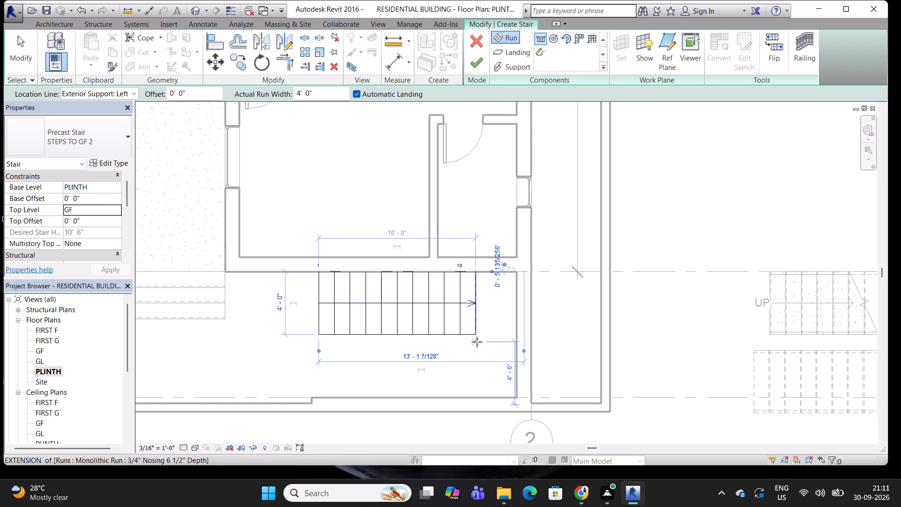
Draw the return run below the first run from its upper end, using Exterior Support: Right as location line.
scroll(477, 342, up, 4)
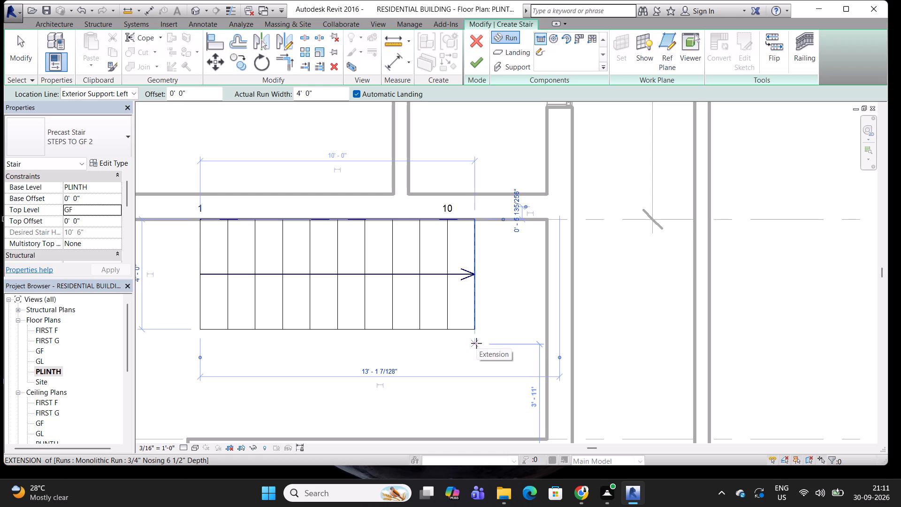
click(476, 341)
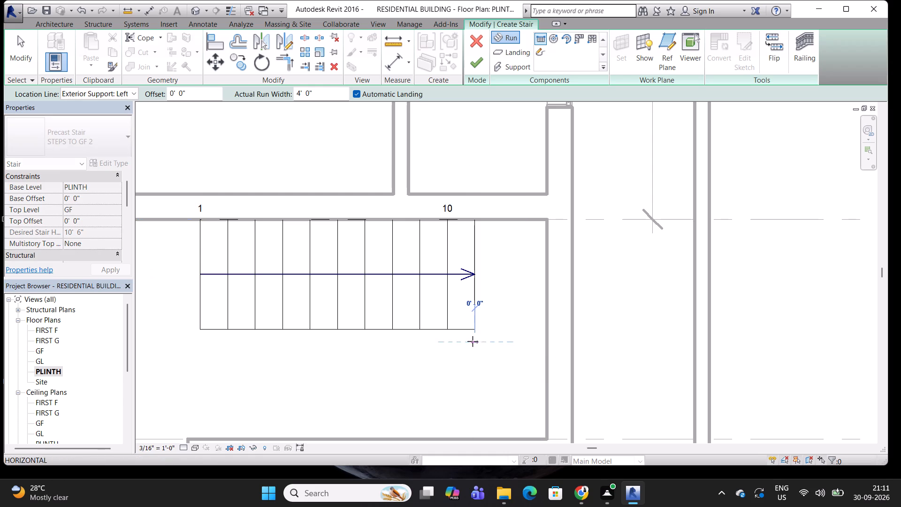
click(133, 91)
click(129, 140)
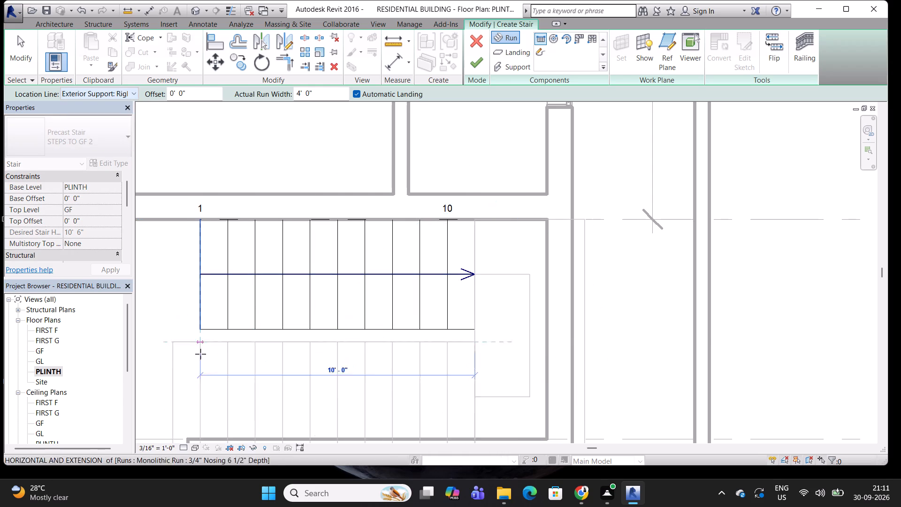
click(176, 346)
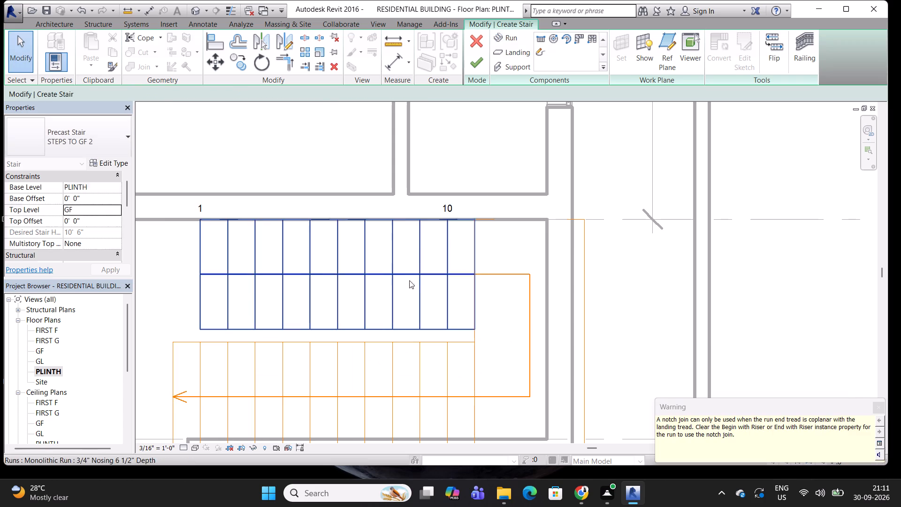
Measure the gap between the inner edges of the two stair runs.
click(397, 63)
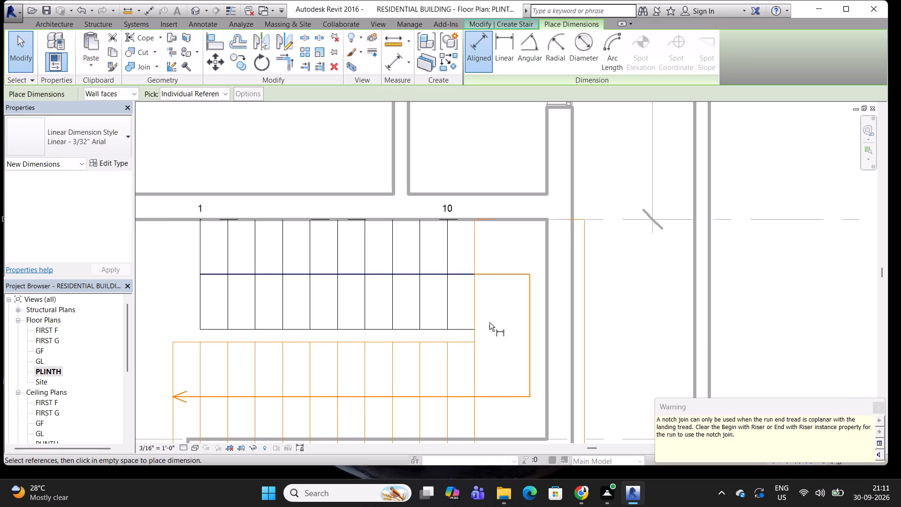
click(457, 340)
click(460, 329)
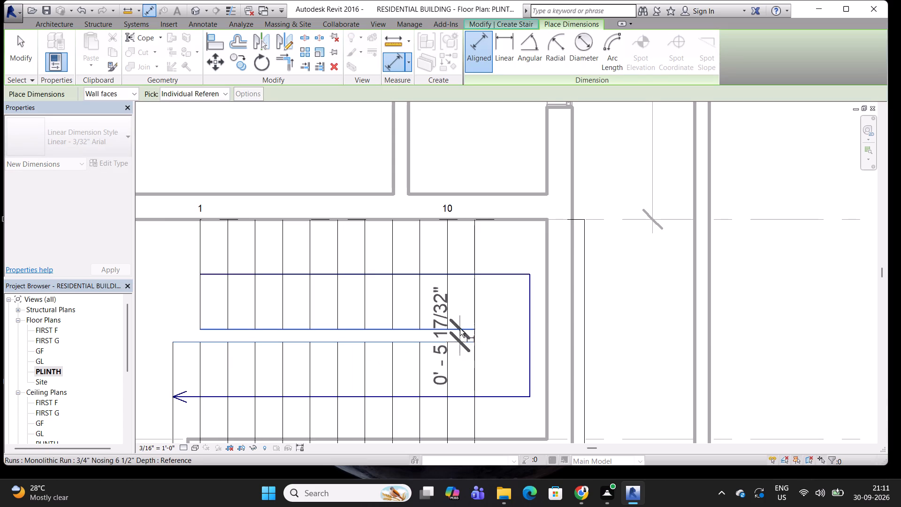
key(Escape)
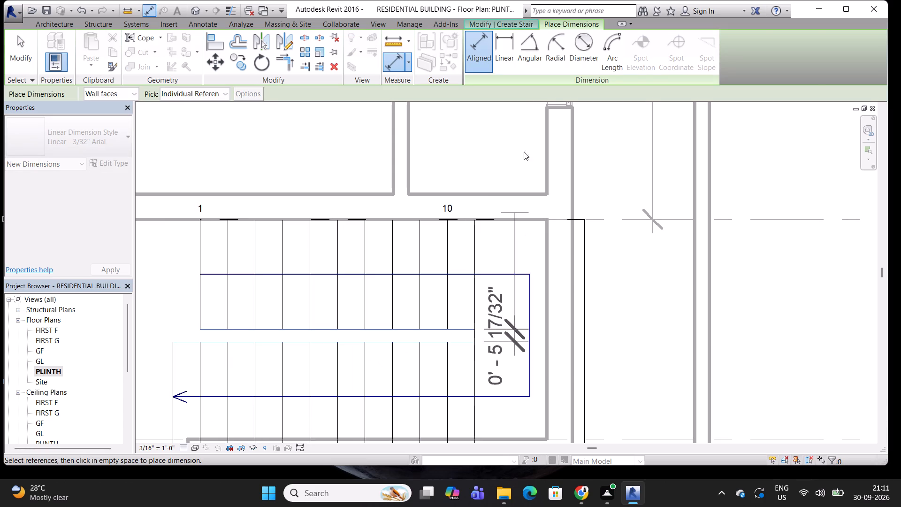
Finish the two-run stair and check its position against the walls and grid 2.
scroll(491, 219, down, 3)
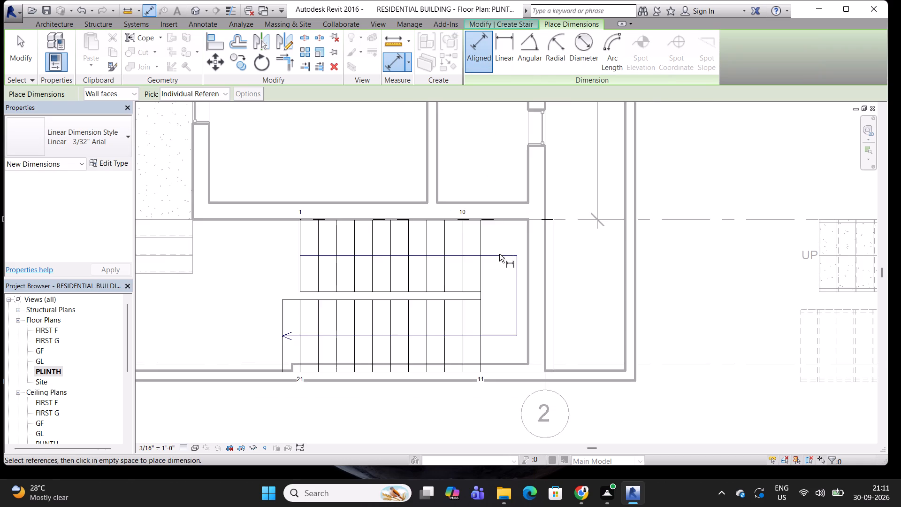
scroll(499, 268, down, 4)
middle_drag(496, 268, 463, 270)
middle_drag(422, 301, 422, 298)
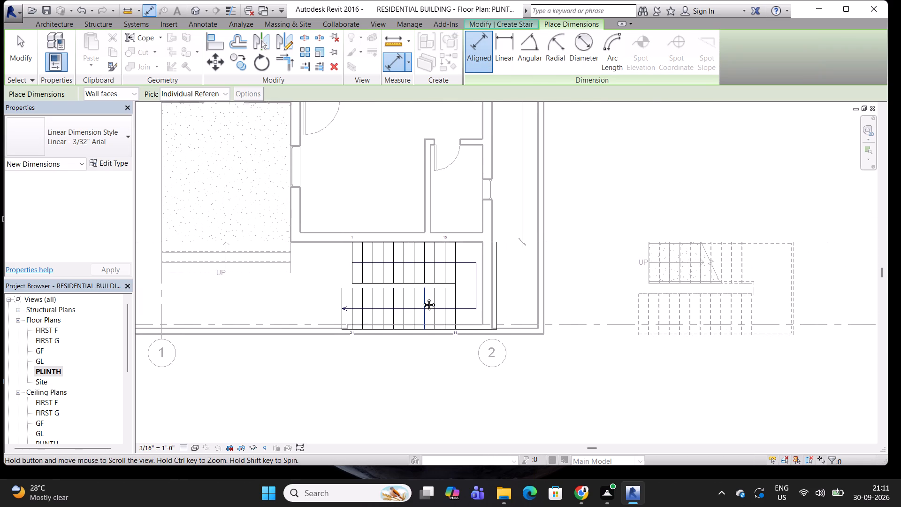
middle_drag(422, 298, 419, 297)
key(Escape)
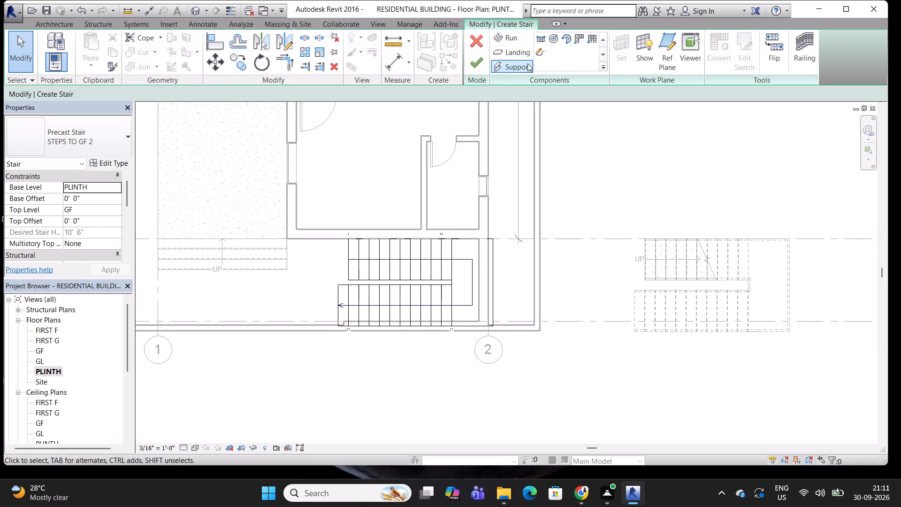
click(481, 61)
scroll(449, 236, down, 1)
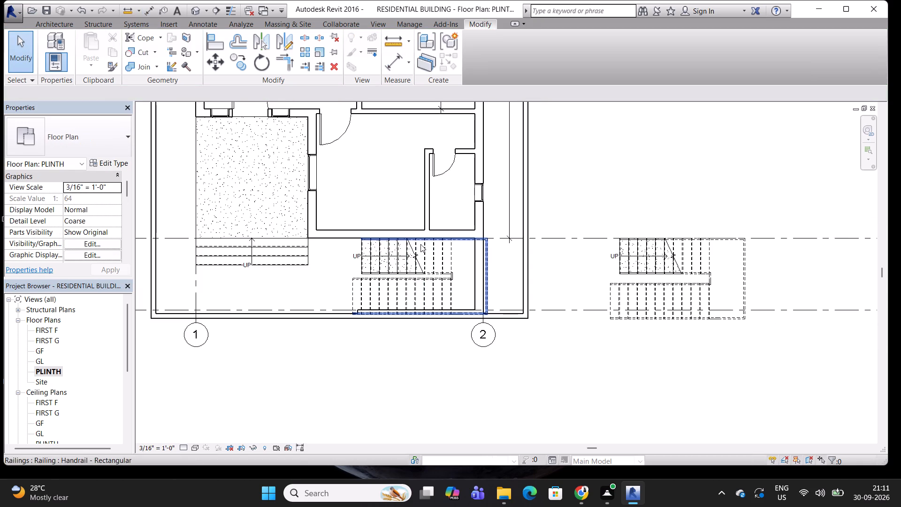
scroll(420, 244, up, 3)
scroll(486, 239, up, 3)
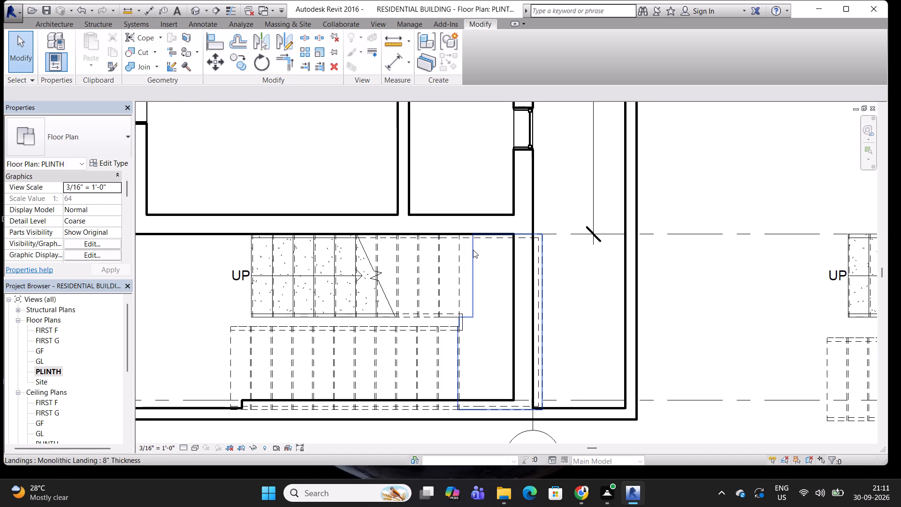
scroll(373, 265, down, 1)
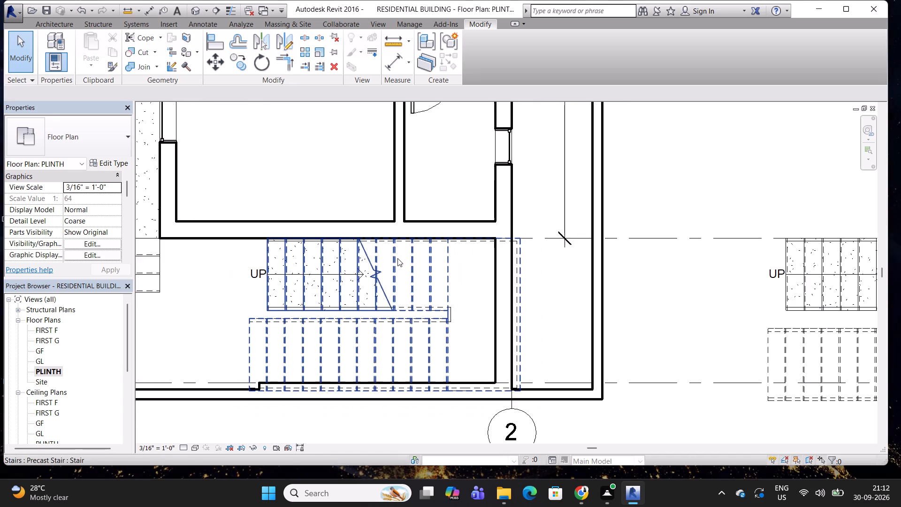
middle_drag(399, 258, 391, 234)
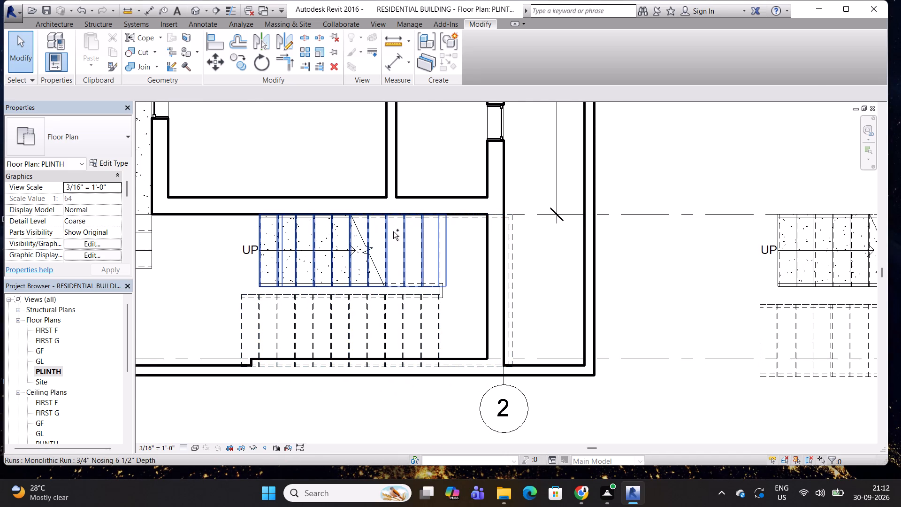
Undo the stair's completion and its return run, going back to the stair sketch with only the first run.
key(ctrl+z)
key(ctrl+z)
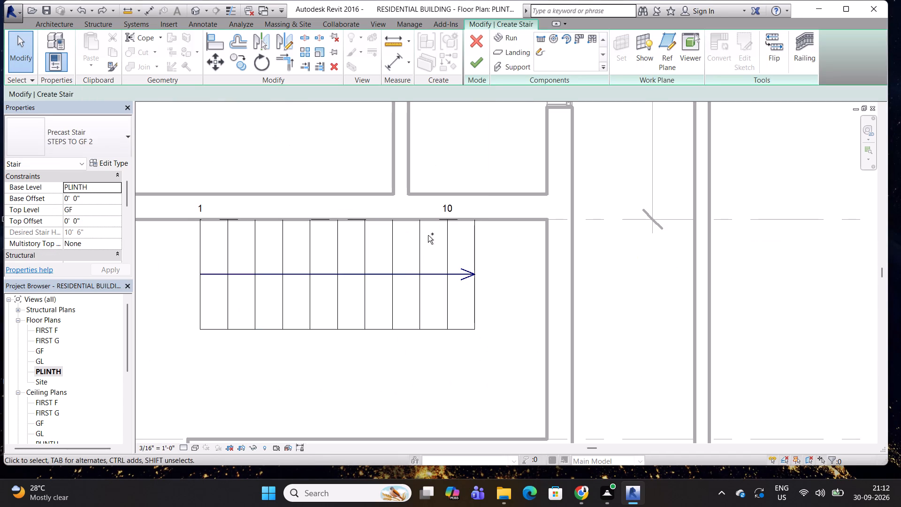
Draw a horizontal reference plane along the lower edge of the first run, extending past grid 2.
scroll(460, 232, down, 2)
middle_drag(460, 232, 459, 204)
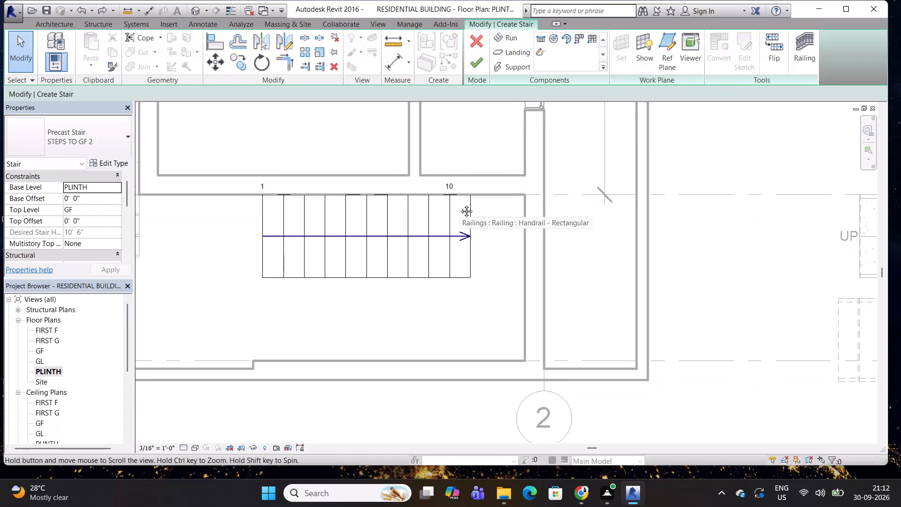
middle_drag(459, 204, 453, 200)
middle_click(333, 235)
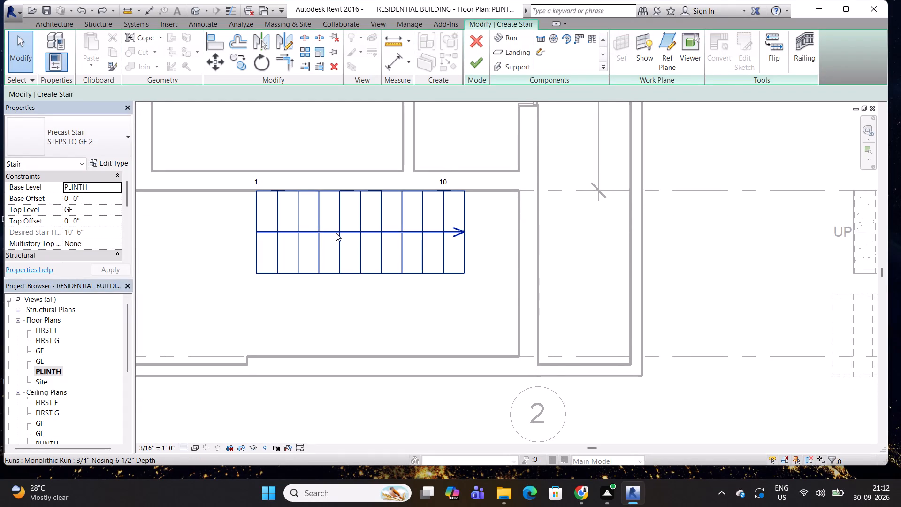
text(RP)
click(257, 274)
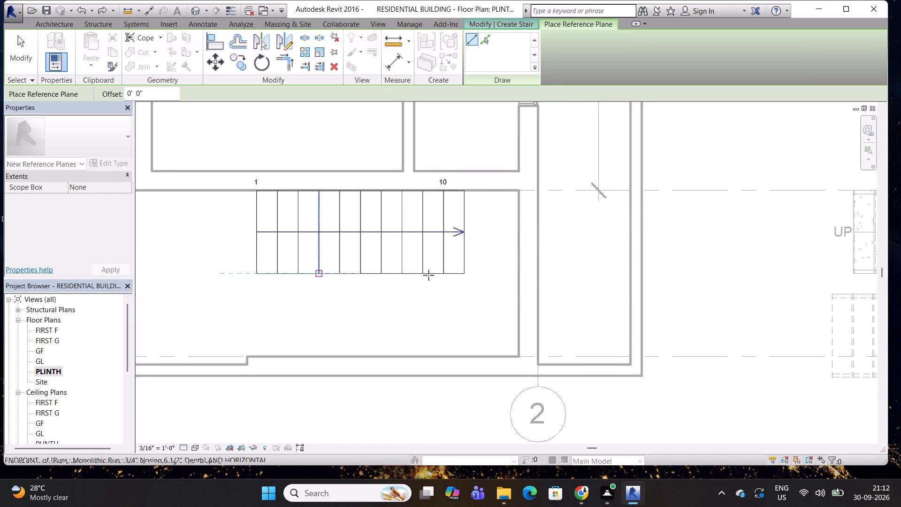
click(679, 269)
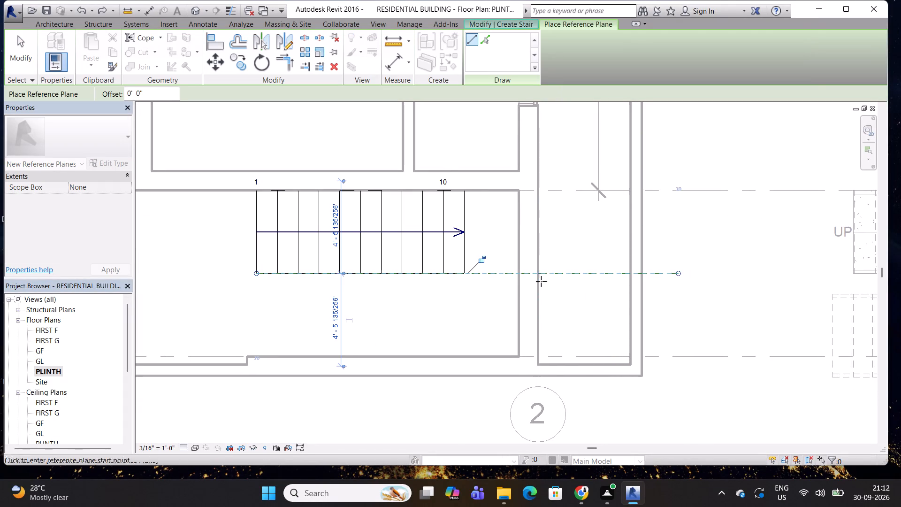
key(Escape)
key(Escape)
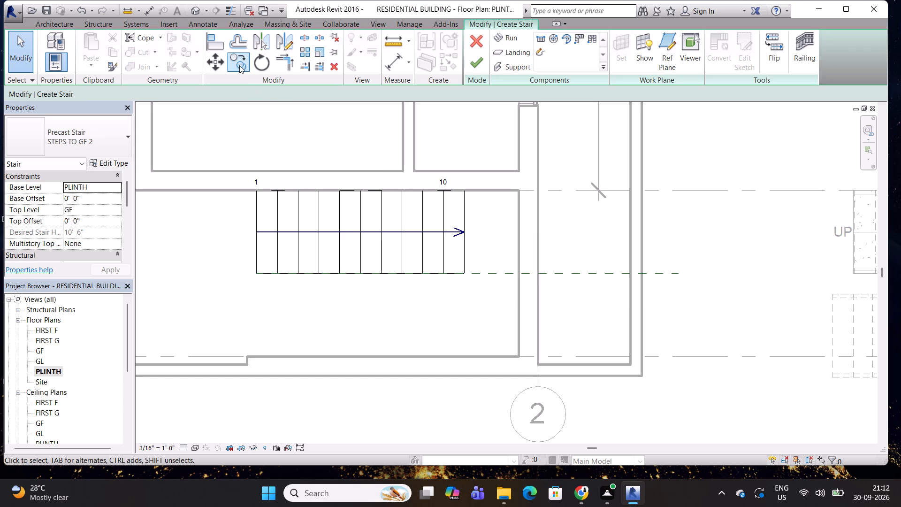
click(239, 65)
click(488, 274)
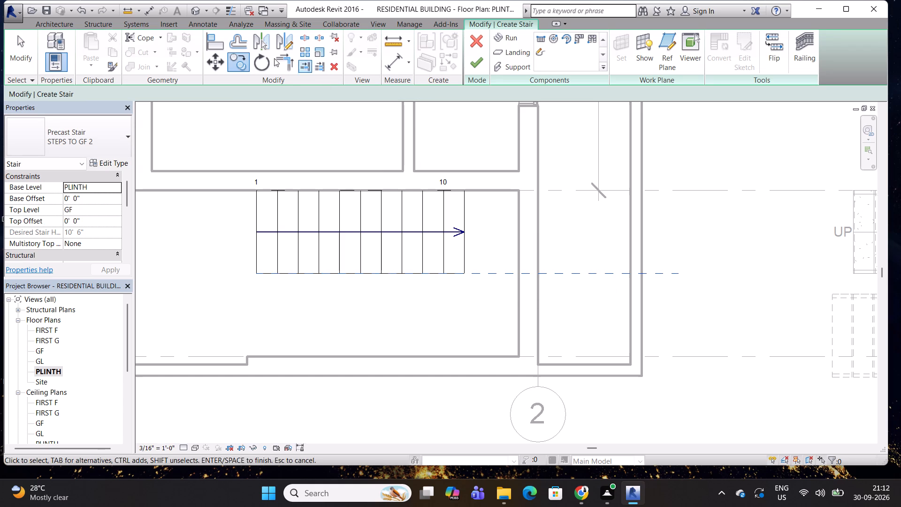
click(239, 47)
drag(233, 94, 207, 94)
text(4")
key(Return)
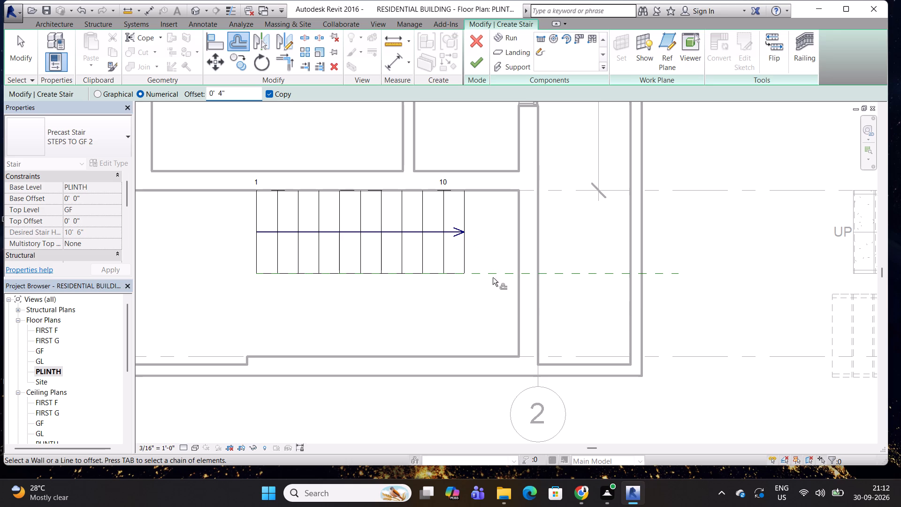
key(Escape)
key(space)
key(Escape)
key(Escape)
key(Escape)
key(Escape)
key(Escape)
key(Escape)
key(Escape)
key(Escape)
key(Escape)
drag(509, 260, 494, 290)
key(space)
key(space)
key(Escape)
Copy the reference plane 4" downward from the first run's lower edge.
drag(501, 259, 483, 298)
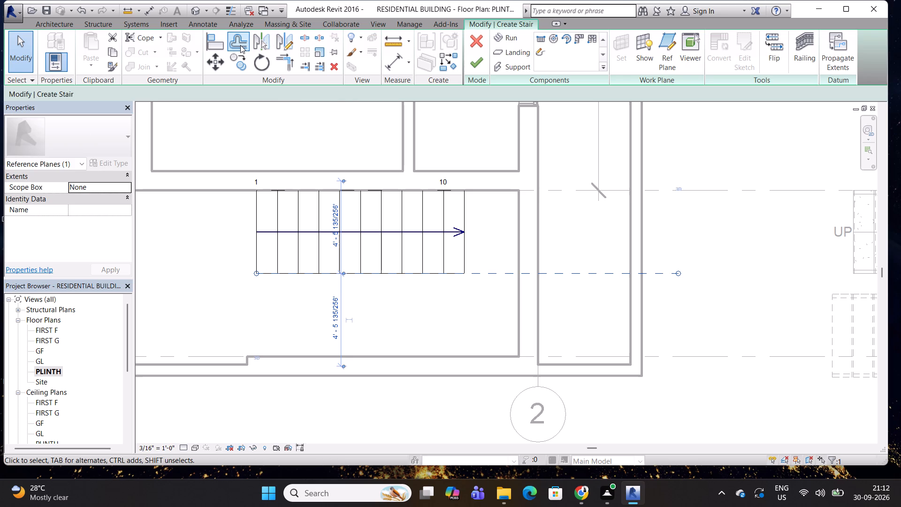
click(238, 61)
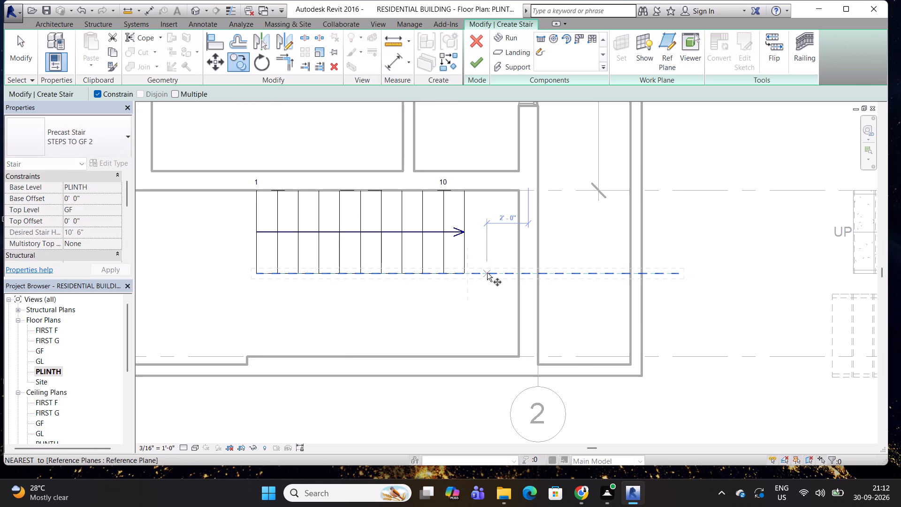
click(487, 273)
text(4")
key(Return)
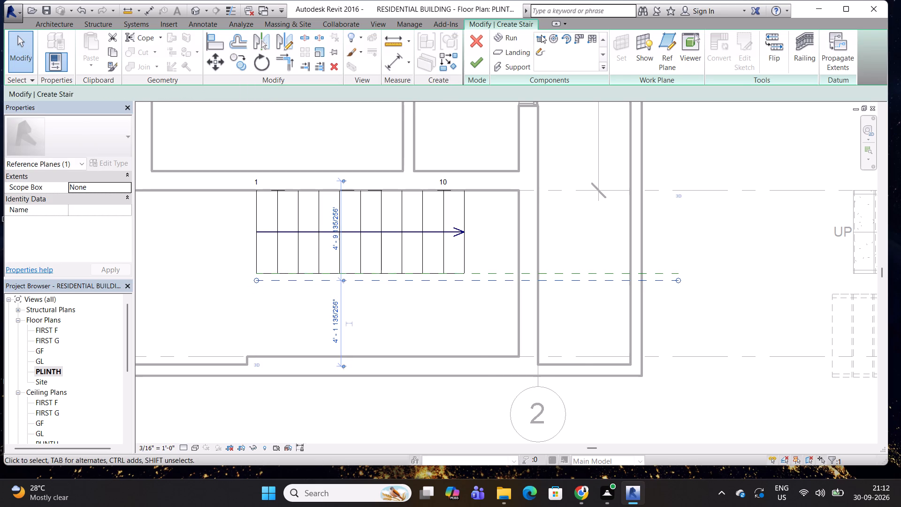
Add an 11-riser return run along the copied reference plane, located by Exterior Support: Right, and finish the stair.
click(538, 36)
click(467, 284)
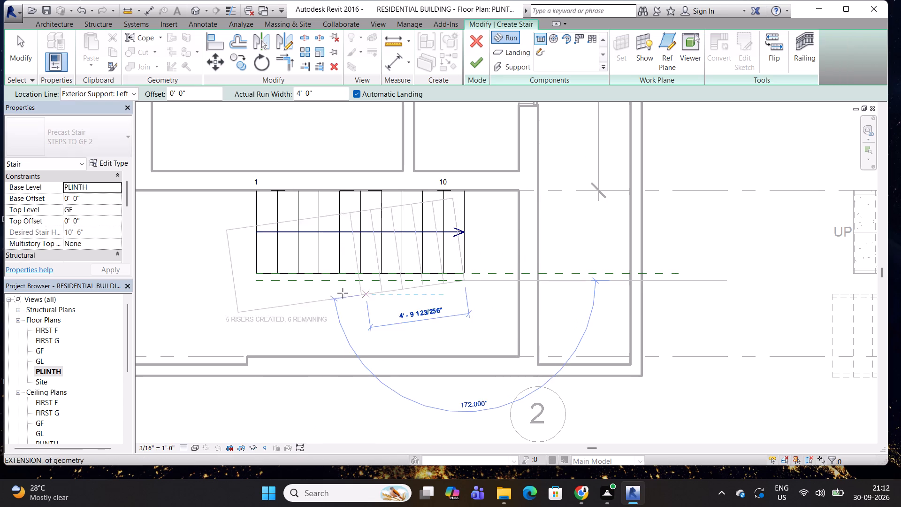
click(136, 93)
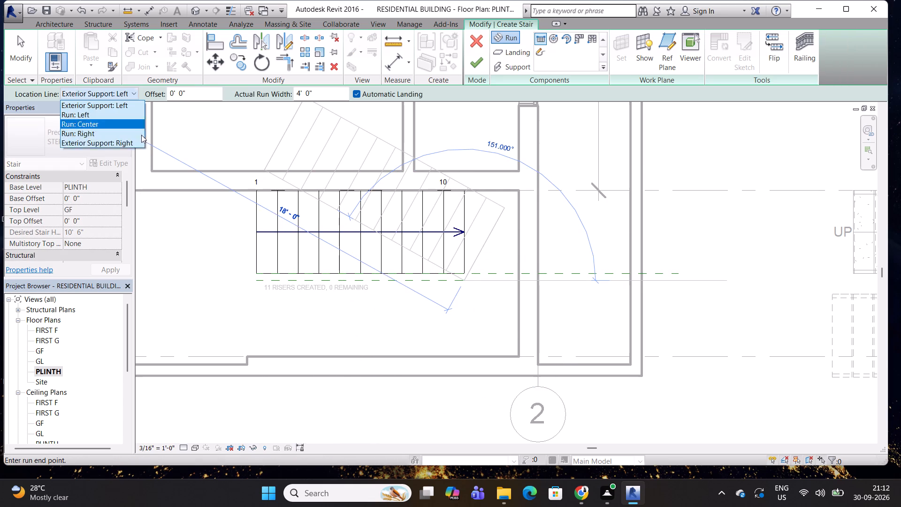
click(144, 145)
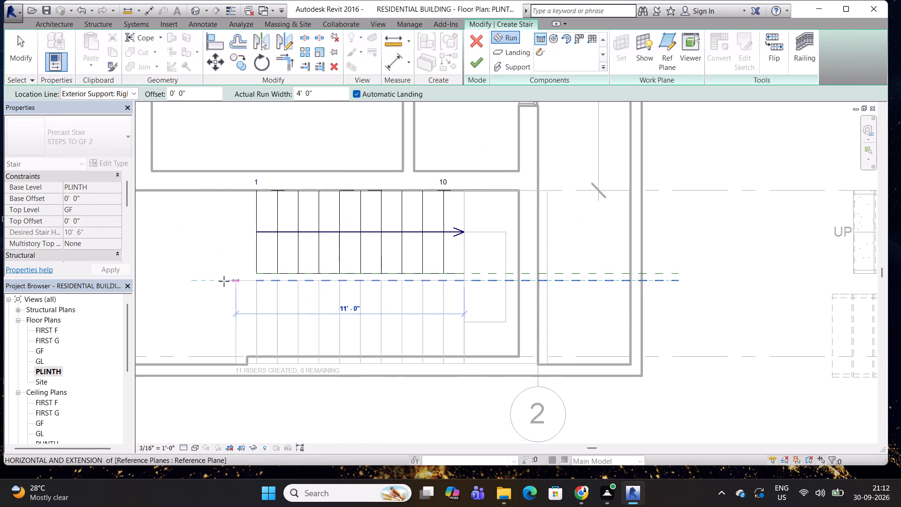
click(214, 279)
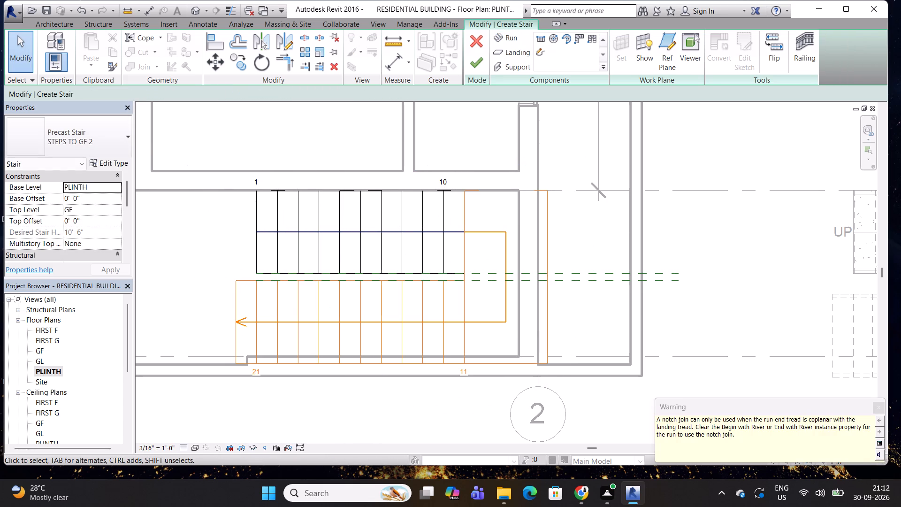
click(485, 61)
Measure the gap between the two runs of the new stair with an aligned dimension, without placing it.
scroll(423, 177, down, 3)
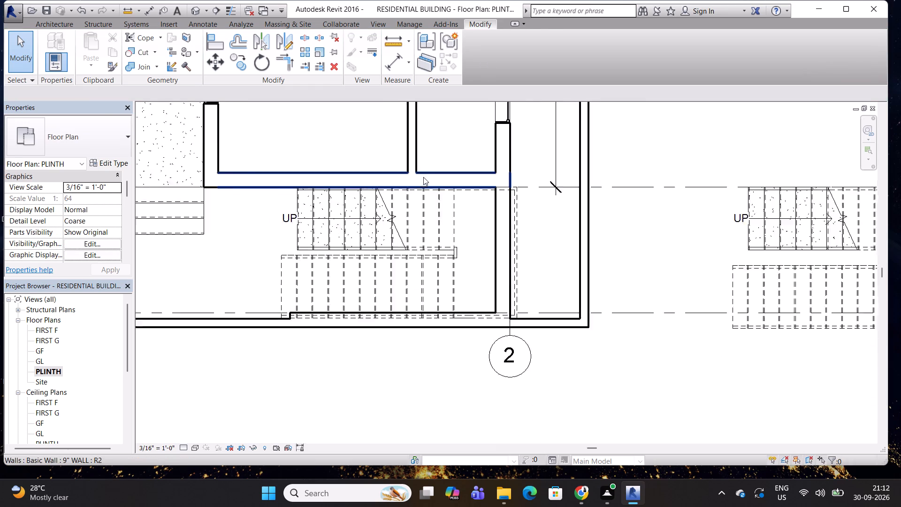
scroll(423, 177, down, 1)
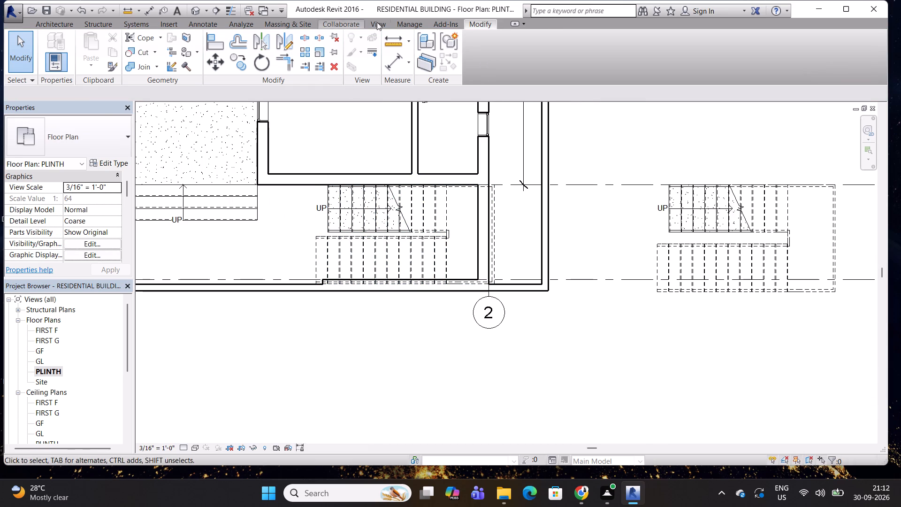
click(392, 57)
scroll(488, 264, up, 8)
scroll(402, 196, up, 4)
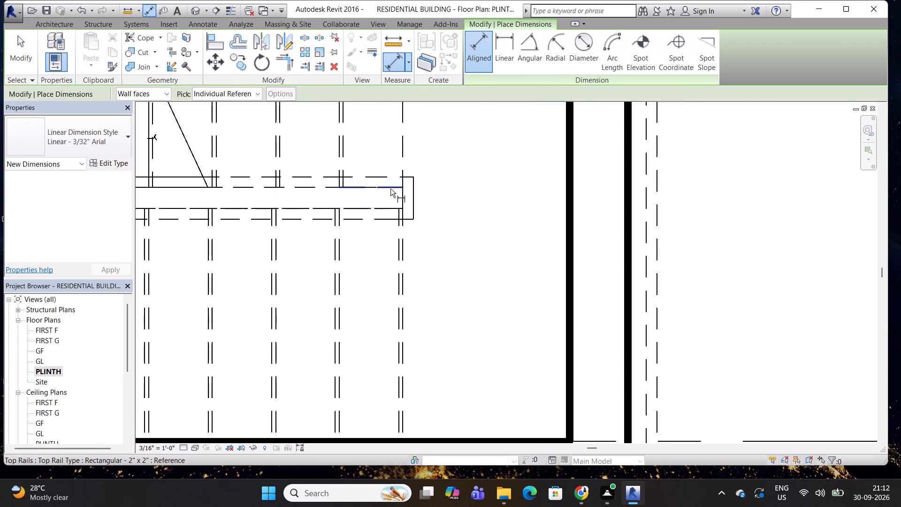
click(386, 187)
click(383, 207)
scroll(487, 226, down, 5)
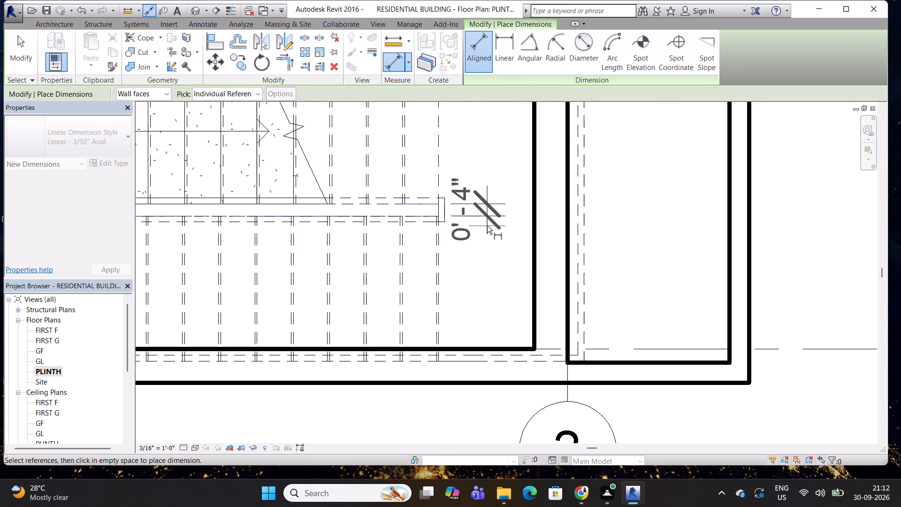
scroll(487, 226, down, 2)
middle_drag(488, 226, 492, 317)
key(Escape)
key(Escape)
key(Escape)
Delete the spare staircase outside the building beyond grid 2 and save the project.
scroll(483, 228, down, 9)
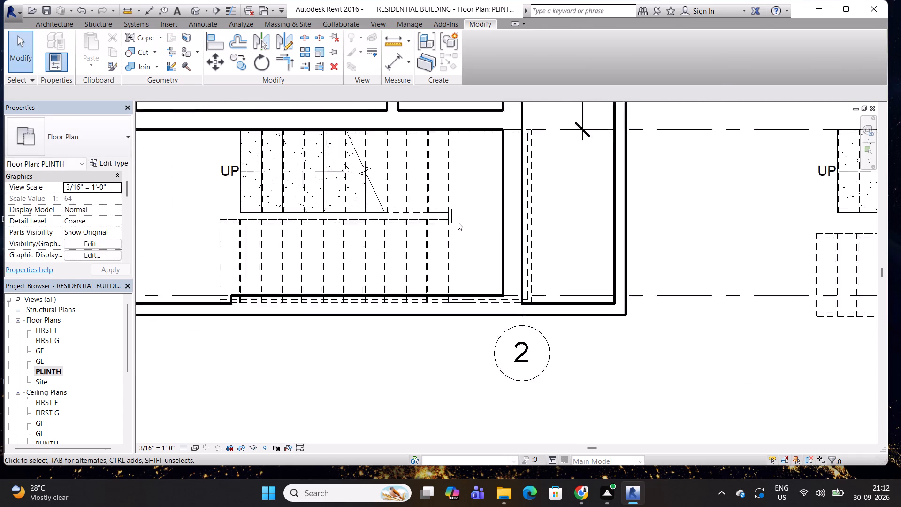
middle_drag(418, 207, 481, 239)
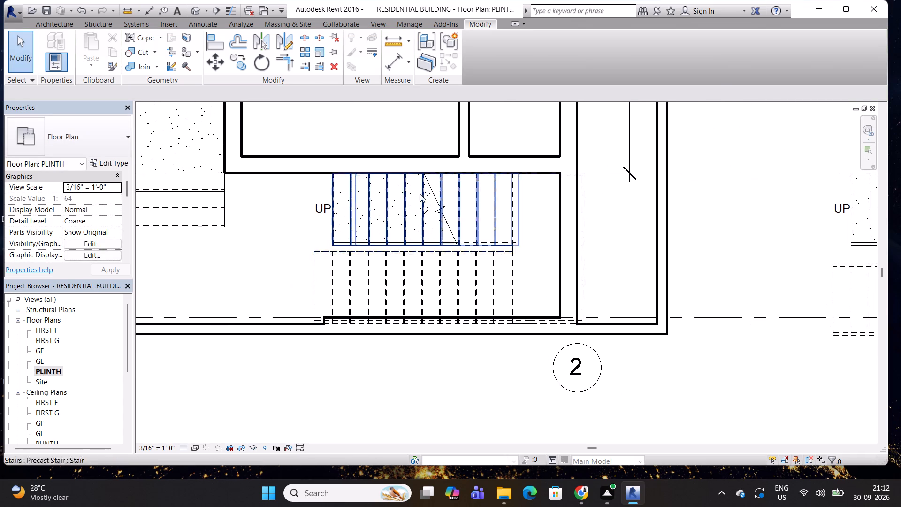
scroll(346, 242, down, 2)
middle_drag(367, 242, 387, 215)
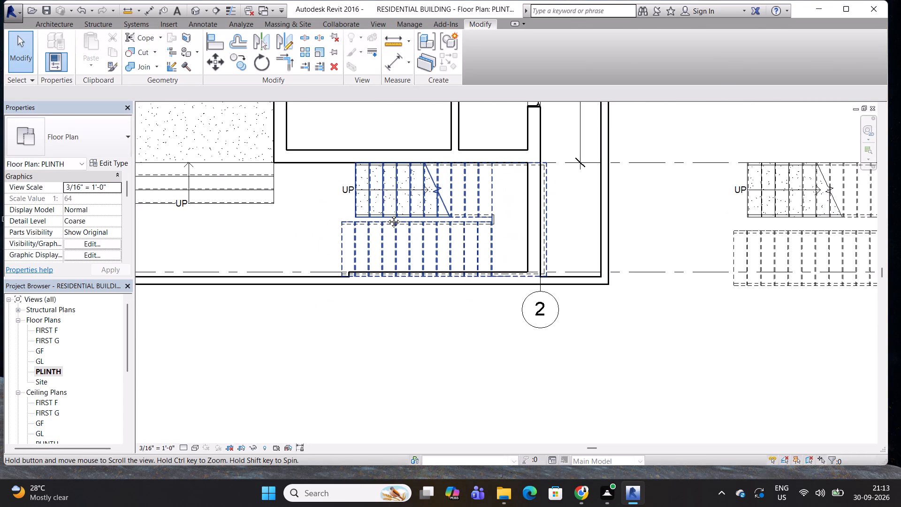
middle_drag(387, 215, 367, 247)
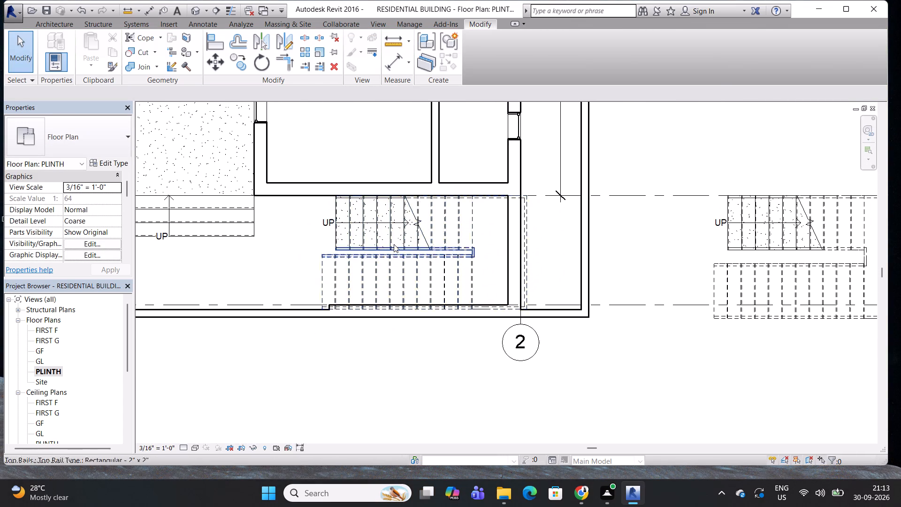
scroll(459, 228, down, 5)
middle_drag(385, 223, 409, 350)
scroll(460, 214, down, 4)
middle_drag(467, 157, 457, 214)
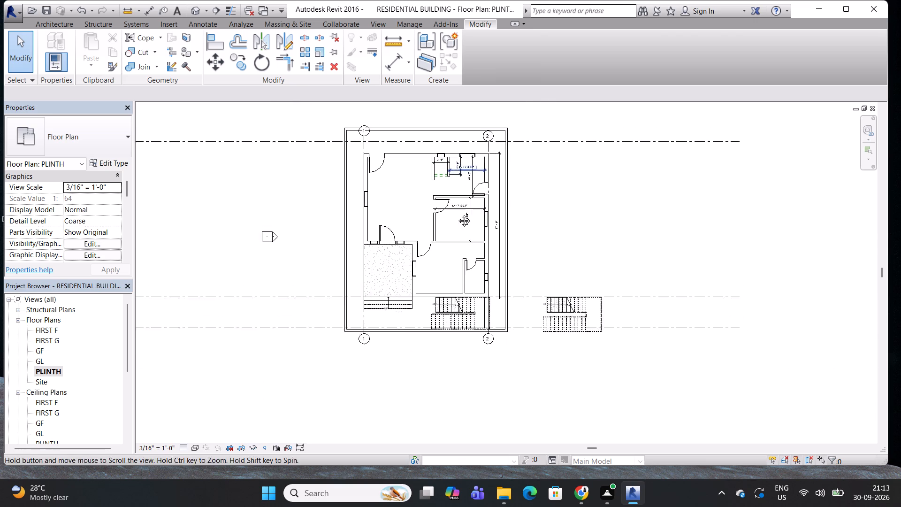
middle_drag(457, 214, 450, 242)
key(Escape)
key(Escape)
key(Escape)
scroll(501, 196, down, 4)
click(546, 306)
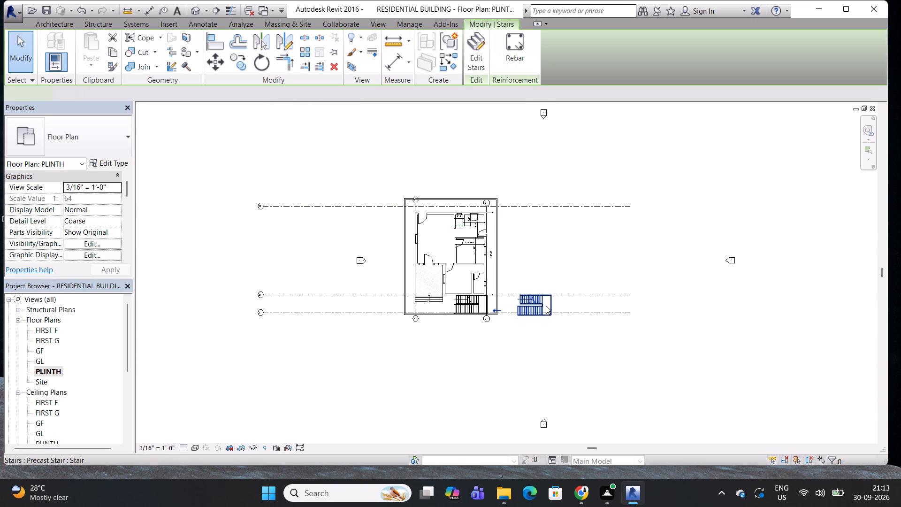
key(Delete)
scroll(519, 297, up, 7)
key(ctrl+s)
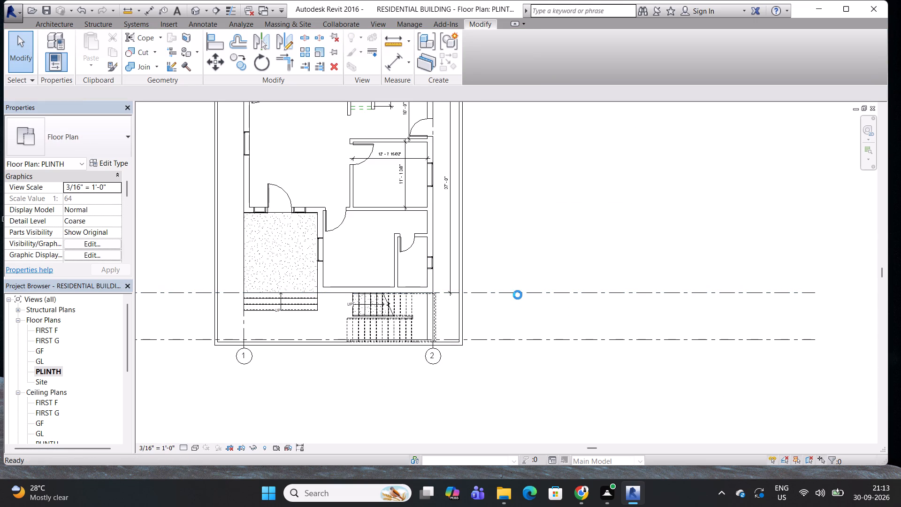
Delete the three horizontal grid lines and vertical grids 1 and 2 from the PLINTH plan.
scroll(512, 259, down, 4)
scroll(504, 190, down, 3)
middle_drag(504, 190, 485, 244)
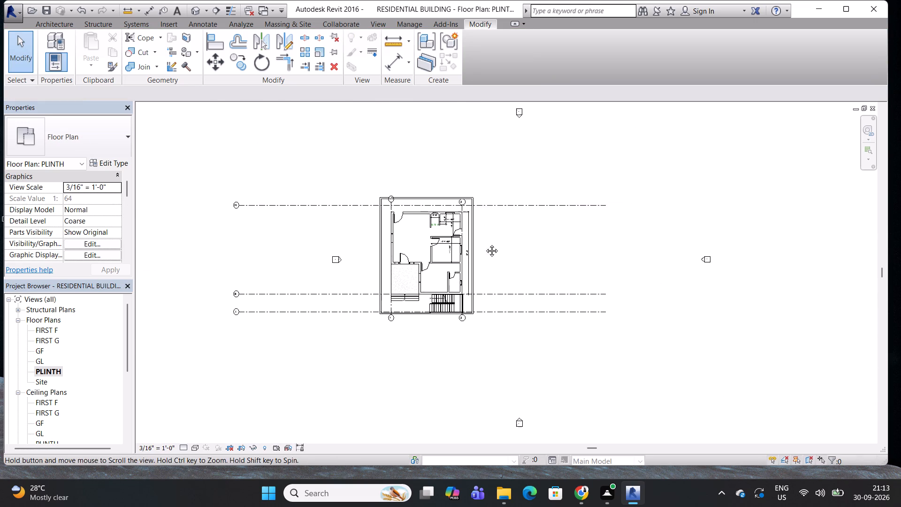
middle_drag(485, 244, 484, 244)
drag(636, 160, 563, 337)
key(Delete)
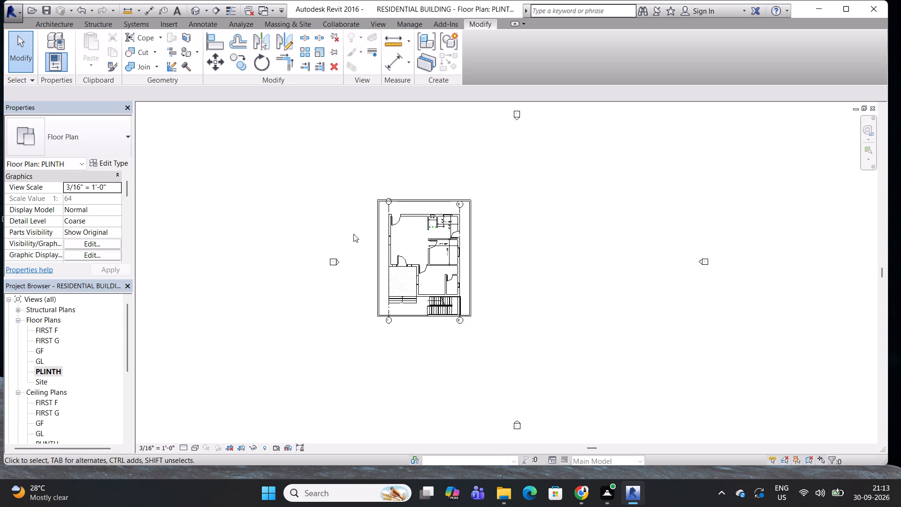
scroll(380, 205, up, 8)
drag(398, 205, 387, 214)
key(Delete)
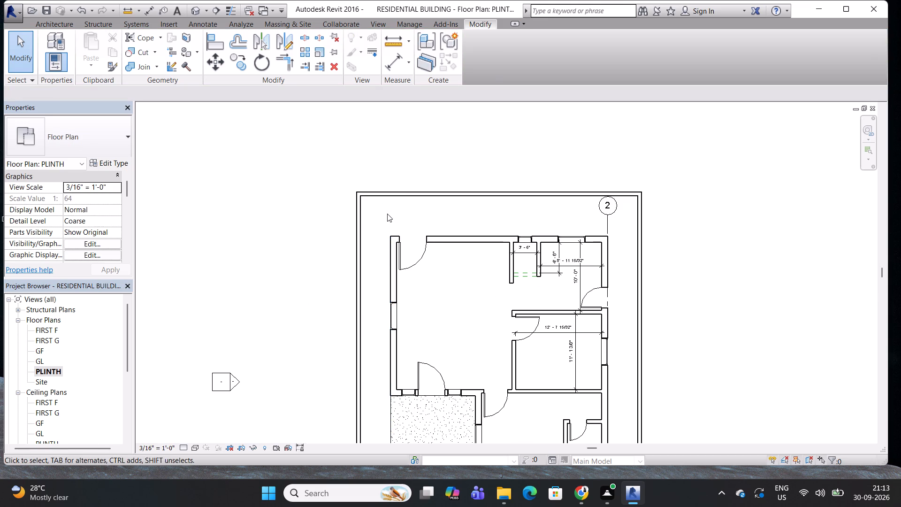
scroll(394, 215, down, 6)
middle_drag(459, 206, 444, 167)
key(Escape)
key(Escape)
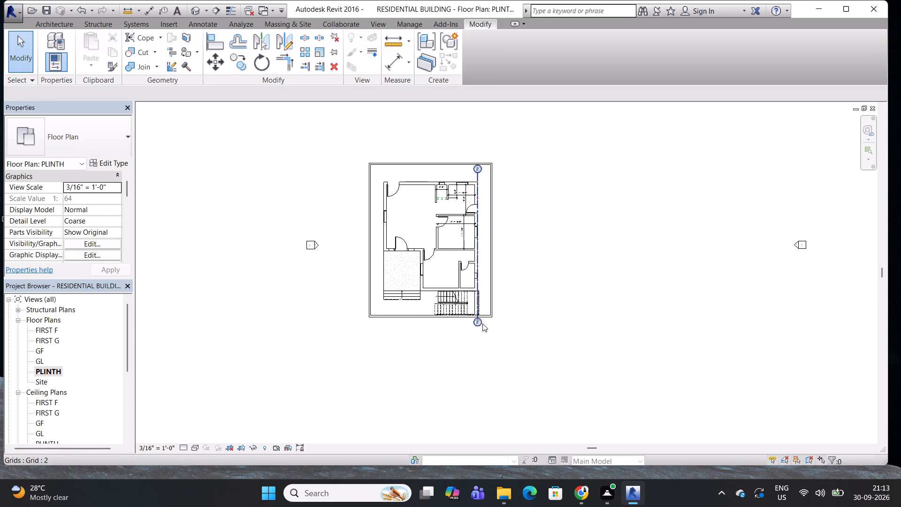
click(480, 329)
key(Delete)
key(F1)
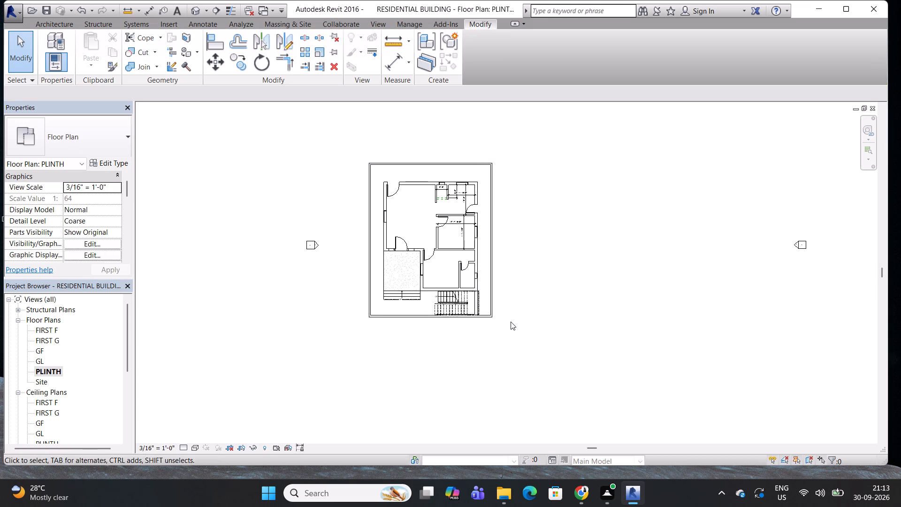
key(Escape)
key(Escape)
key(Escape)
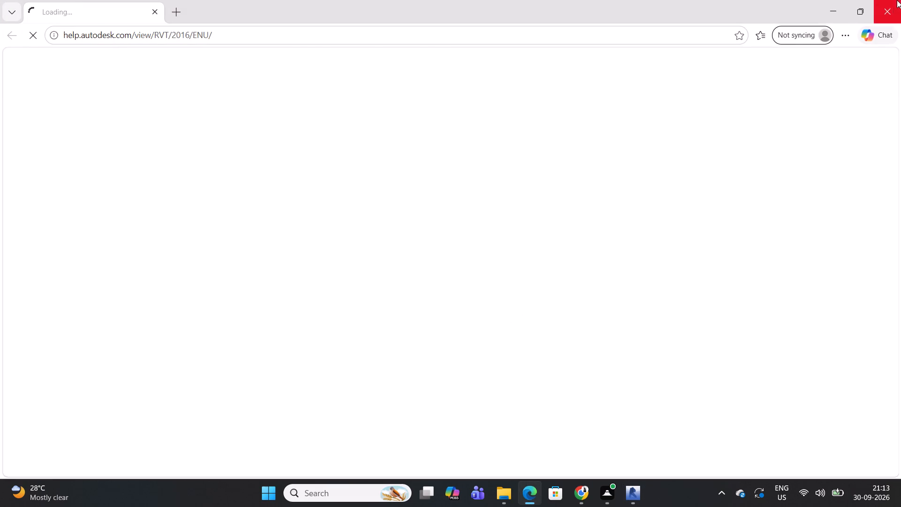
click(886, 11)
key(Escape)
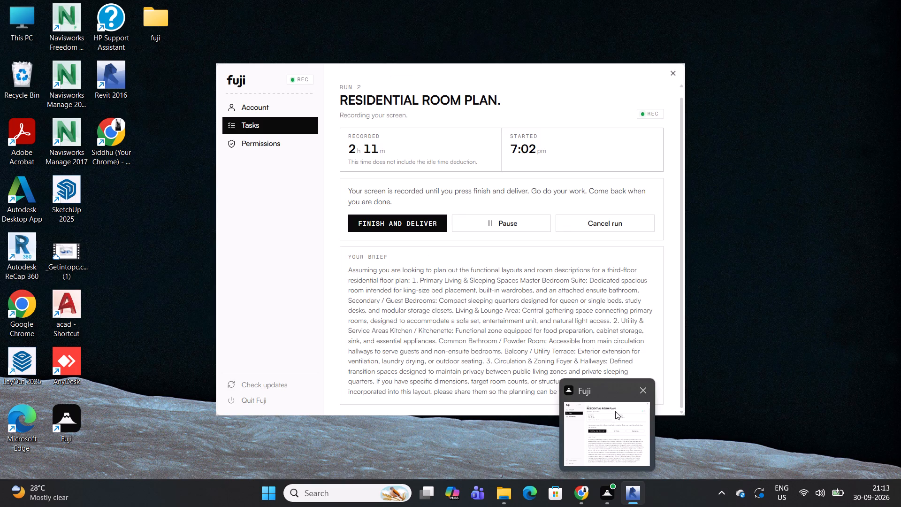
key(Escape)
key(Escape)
Save the project with the cleaned-up PLINTH plan centred and enlarged in the view.
key(ctrl+s)
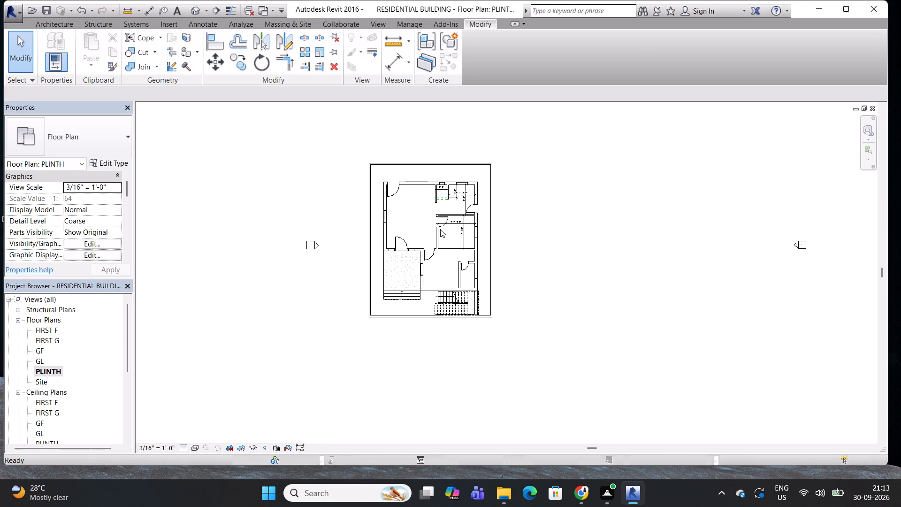
middle_drag(429, 223, 392, 238)
scroll(407, 232, up, 3)
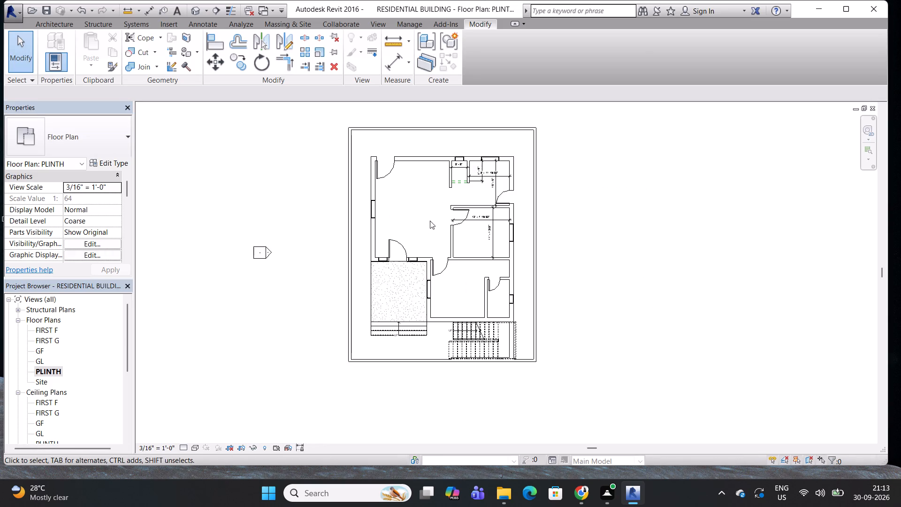
middle_drag(431, 219, 385, 242)
scroll(385, 242, up, 1)
key(Escape)
key(Escape)
key(ctrl+s)
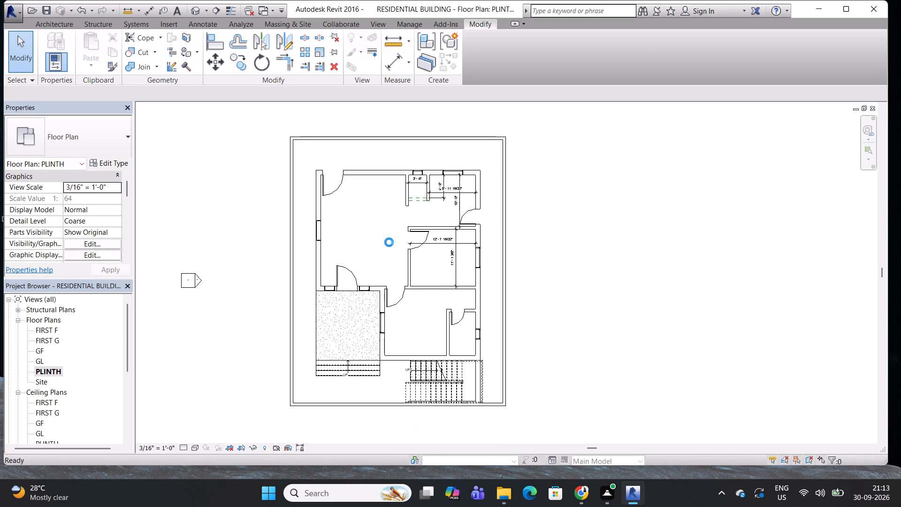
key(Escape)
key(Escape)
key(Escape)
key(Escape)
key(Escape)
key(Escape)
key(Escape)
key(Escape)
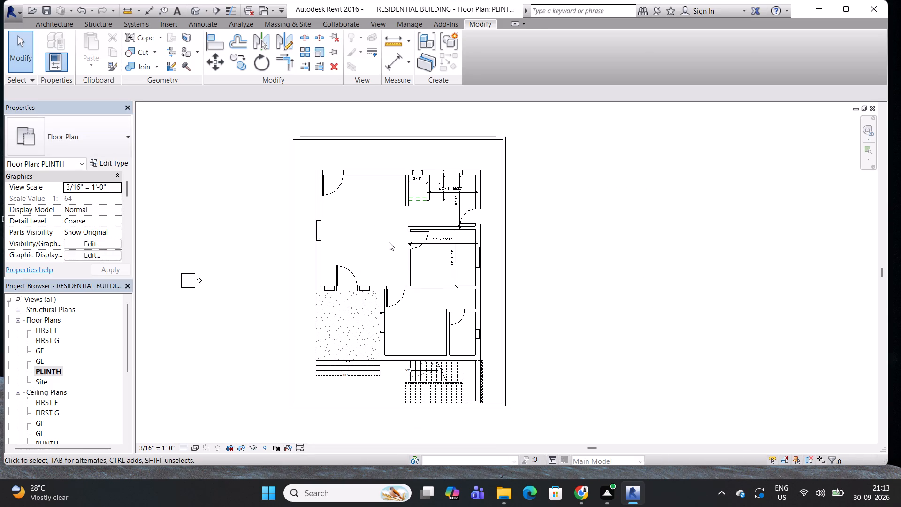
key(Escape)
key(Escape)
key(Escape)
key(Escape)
Print the current window of the PLINTH plan with Microsoft Print to PDF.
key(ctrl+p)
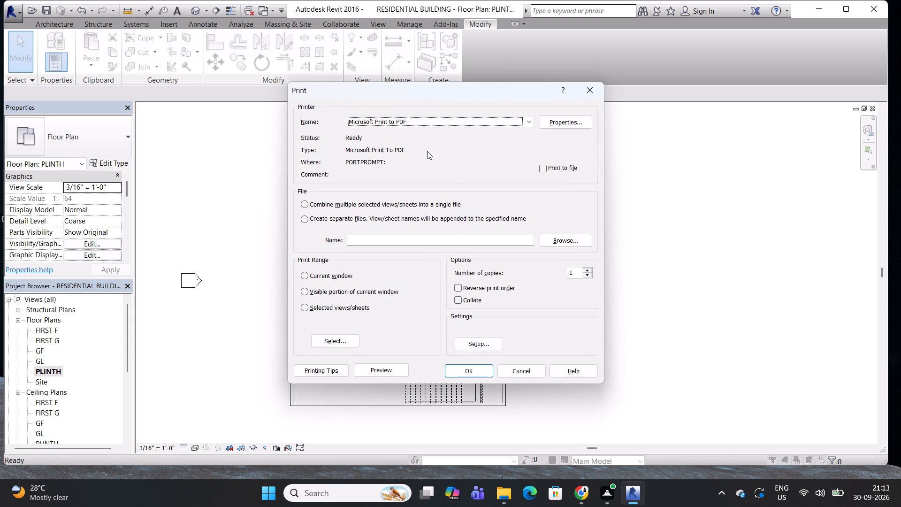
click(306, 275)
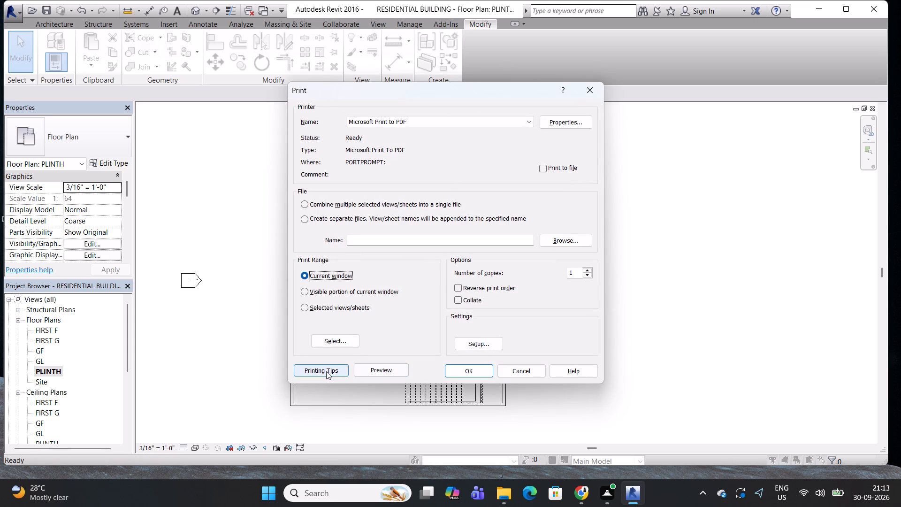
click(472, 371)
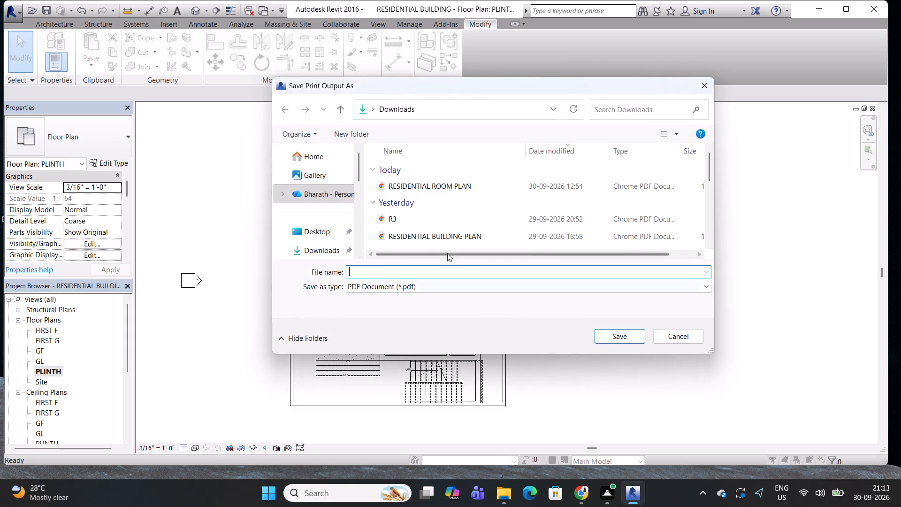
Save the print output as a PDF named RESIDENTIAL BUILDING in the 3d folder inside Desktop's fuji folder.
scroll(319, 207, down, 2)
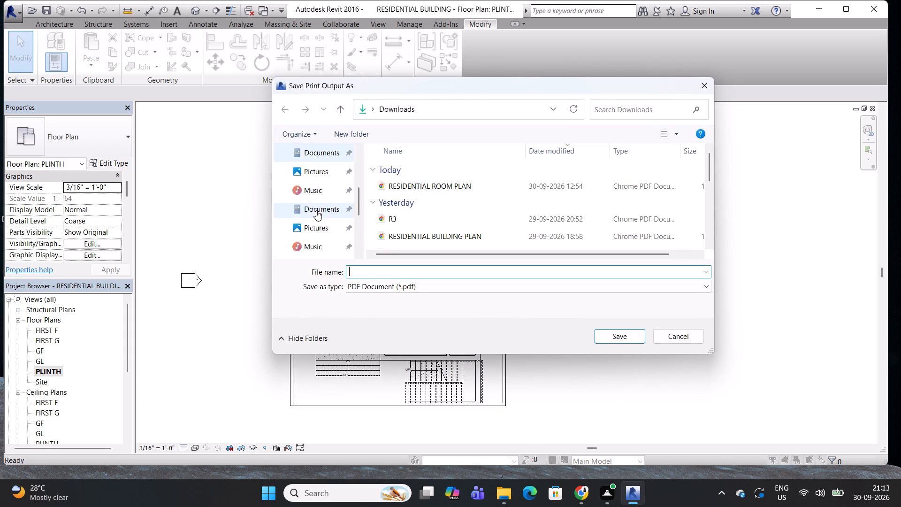
scroll(316, 210, down, 1)
click(314, 195)
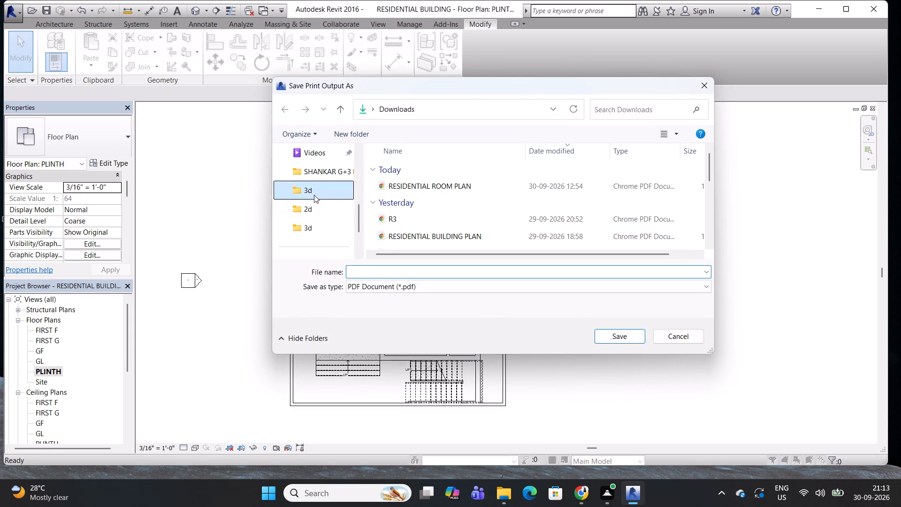
click(596, 179)
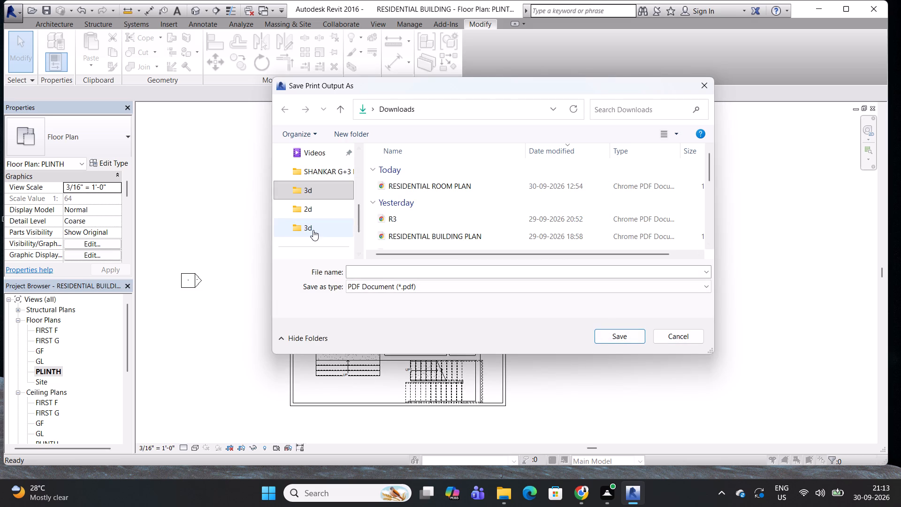
click(313, 230)
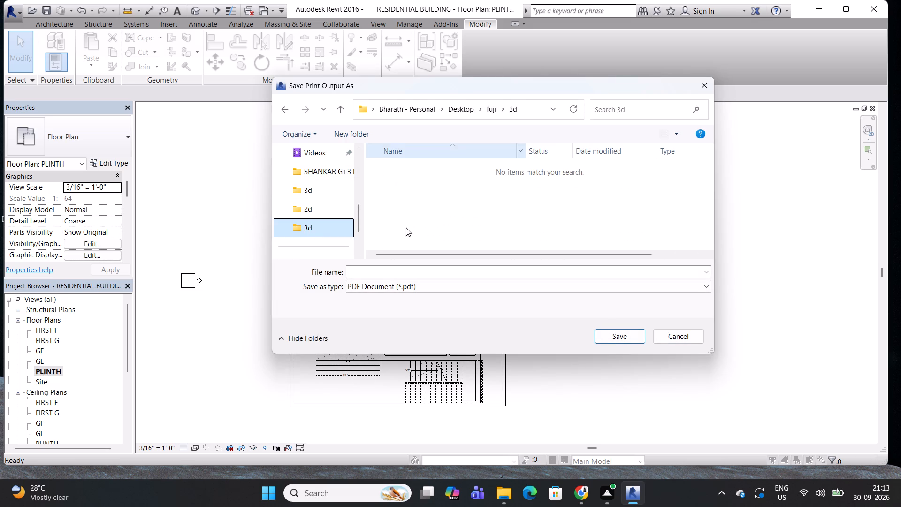
click(387, 271)
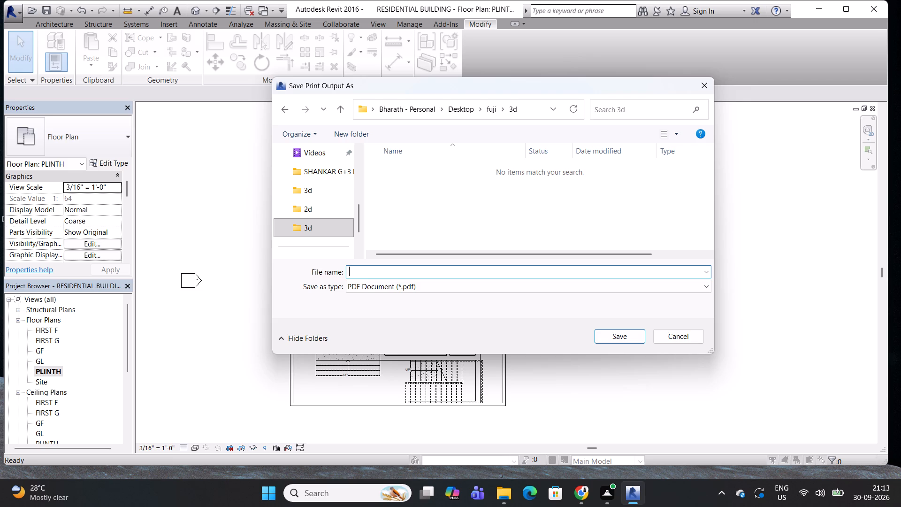
text(RES)
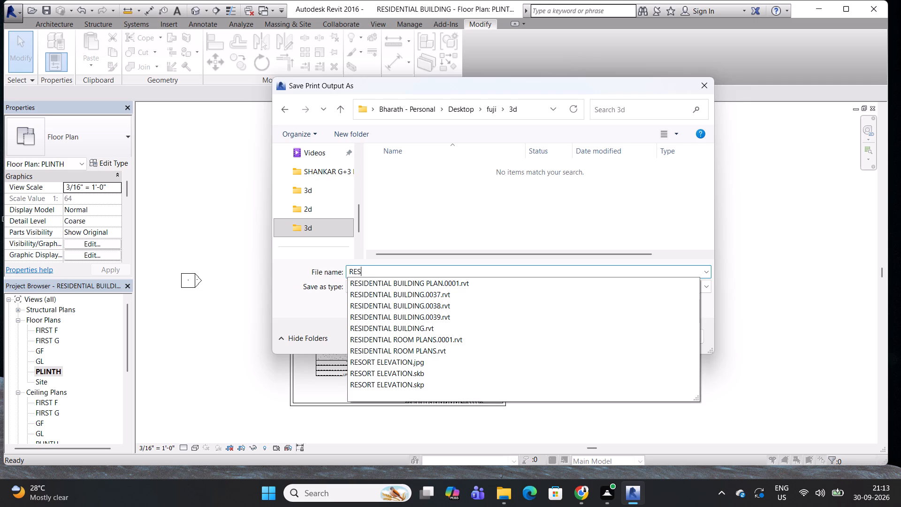
click(409, 324)
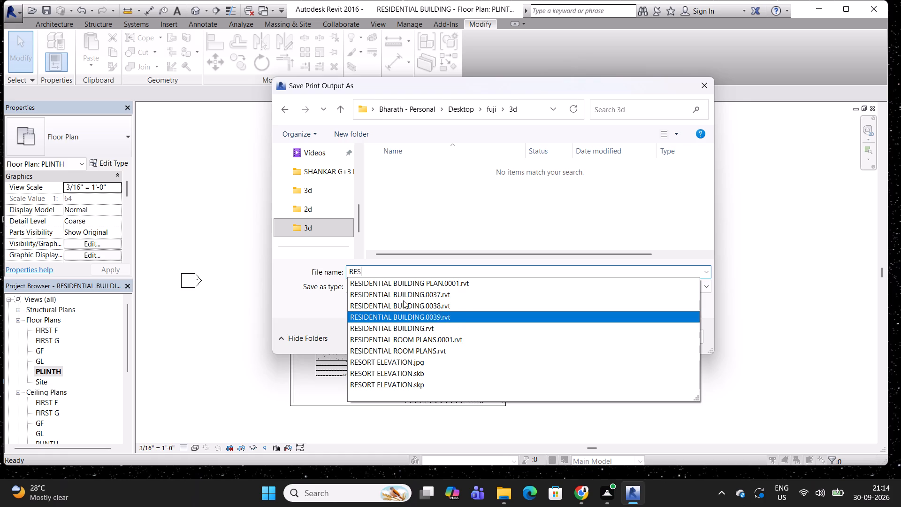
click(446, 270)
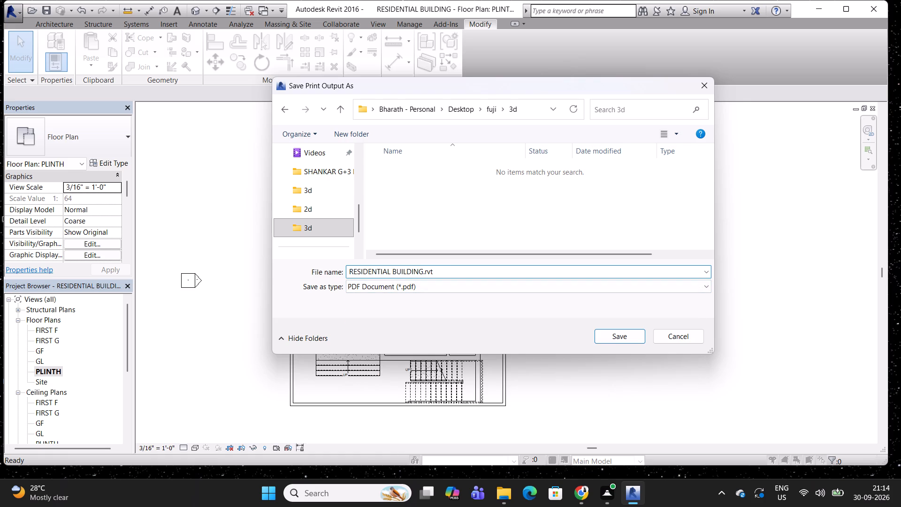
key(BackSpace)
key(BackSpace)
key(BackSpace)
key(BackSpace)
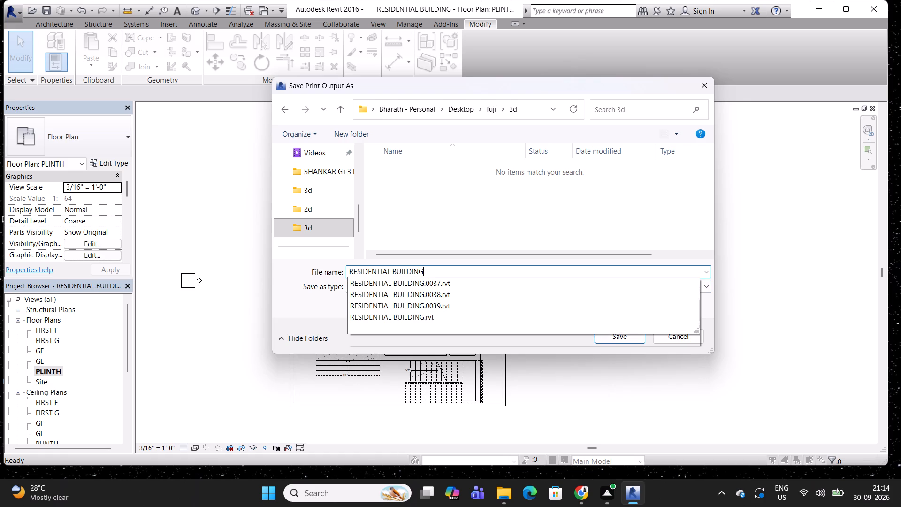
key(space)
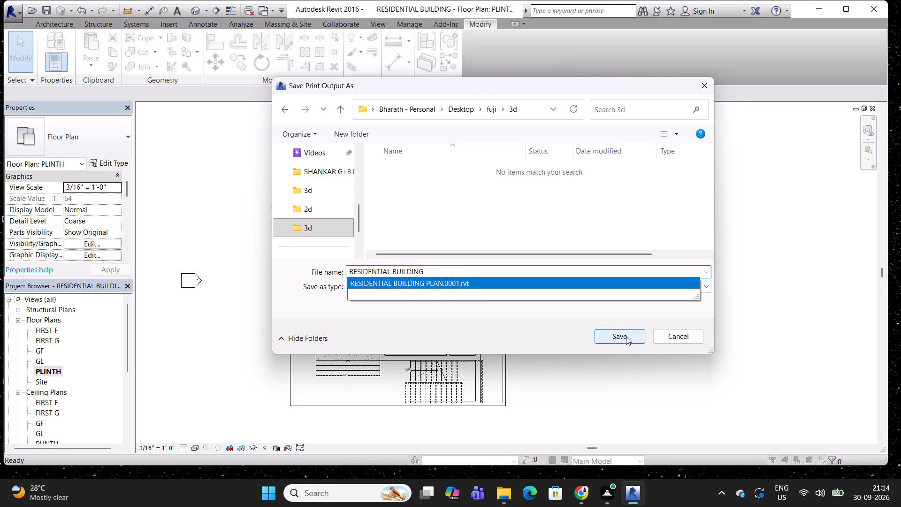
click(623, 337)
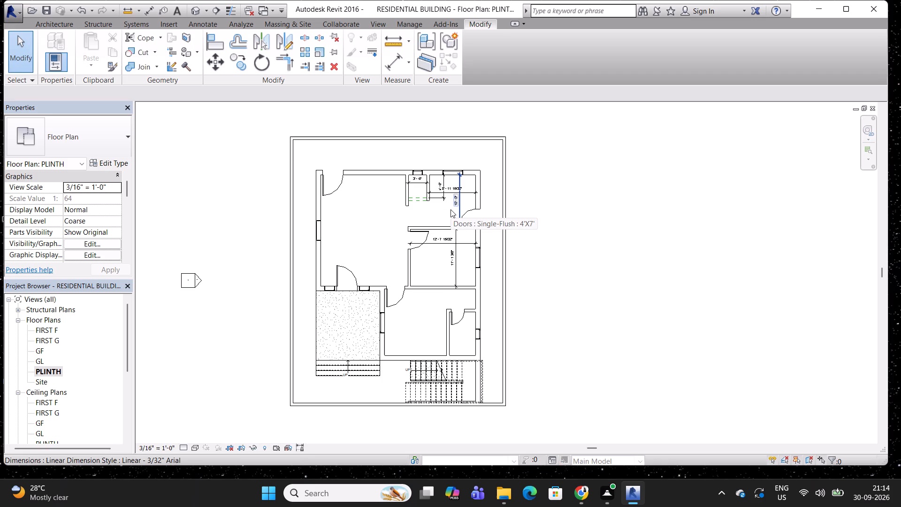
Switch to File Explorer and Adobe Acrobat to check the exported RESIDENTIAL BUILDING PDF, closing the PDF and minimising the folder window.
click(504, 492)
scroll(146, 124, up, 4)
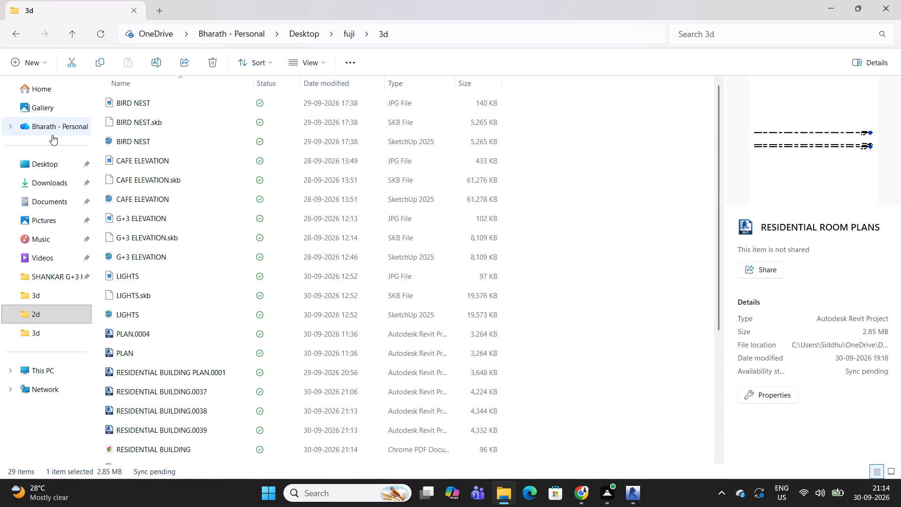
click(48, 87)
scroll(341, 318, down, 4)
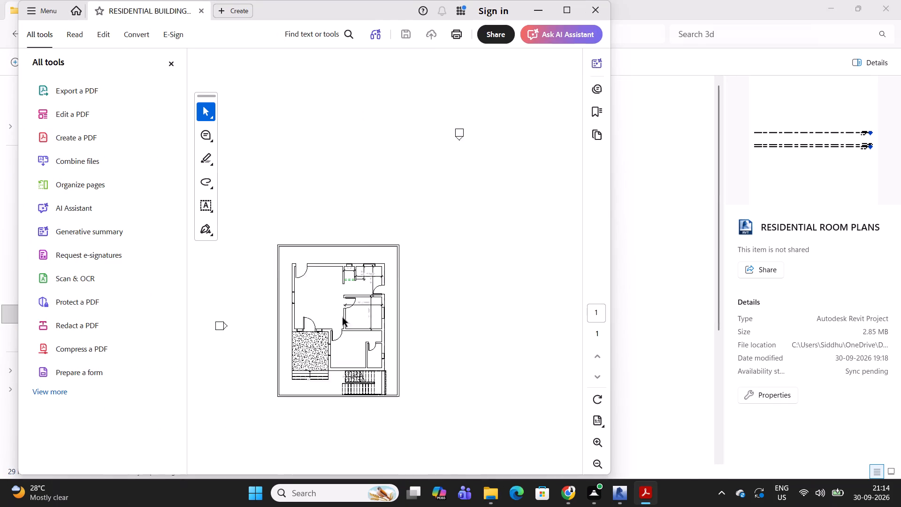
scroll(352, 323, down, 2)
scroll(352, 323, up, 3)
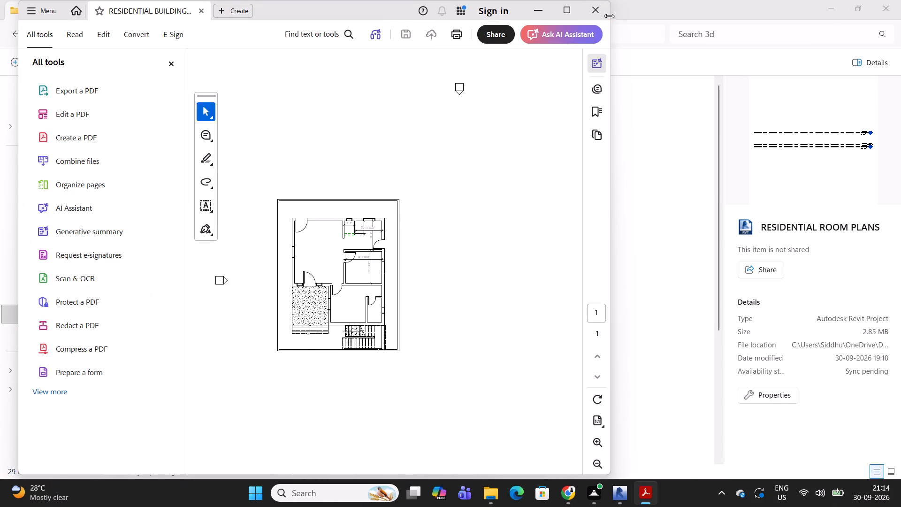
click(596, 10)
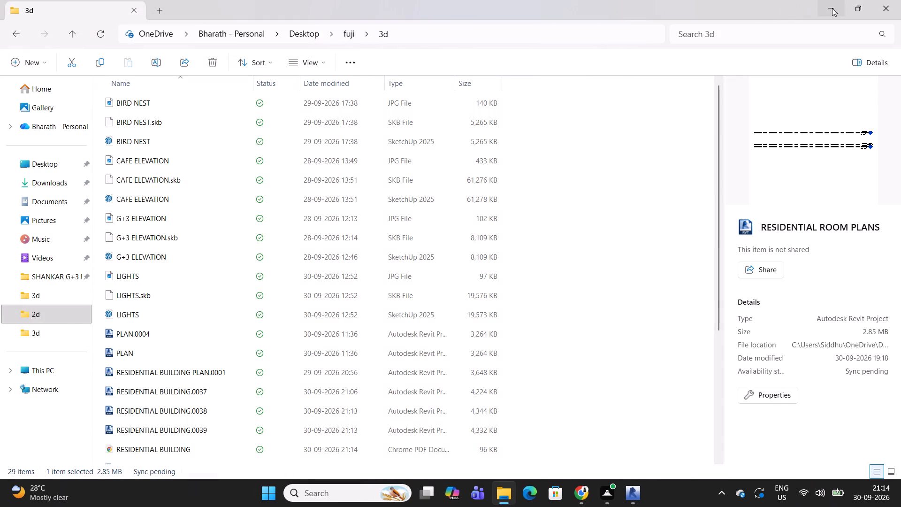
click(832, 8)
Save the RESIDENTIAL BUILDING project in Revit.
key(ctrl+s)
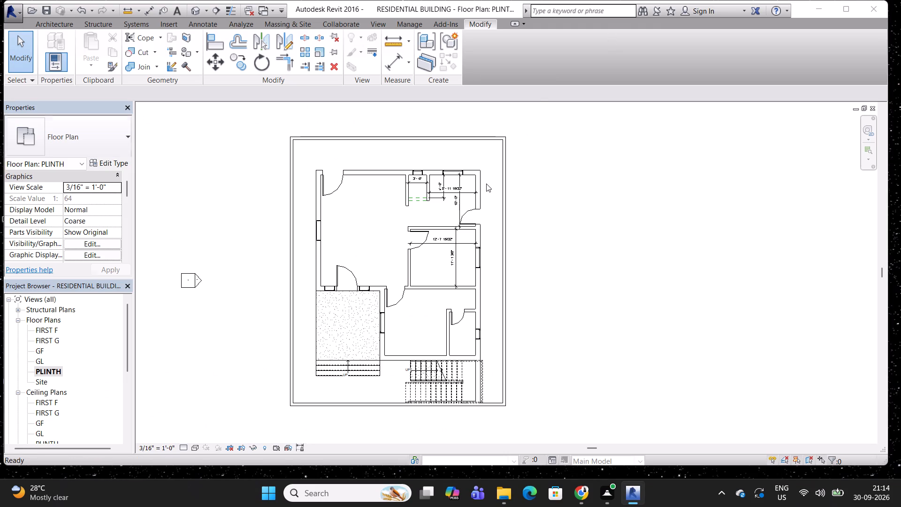